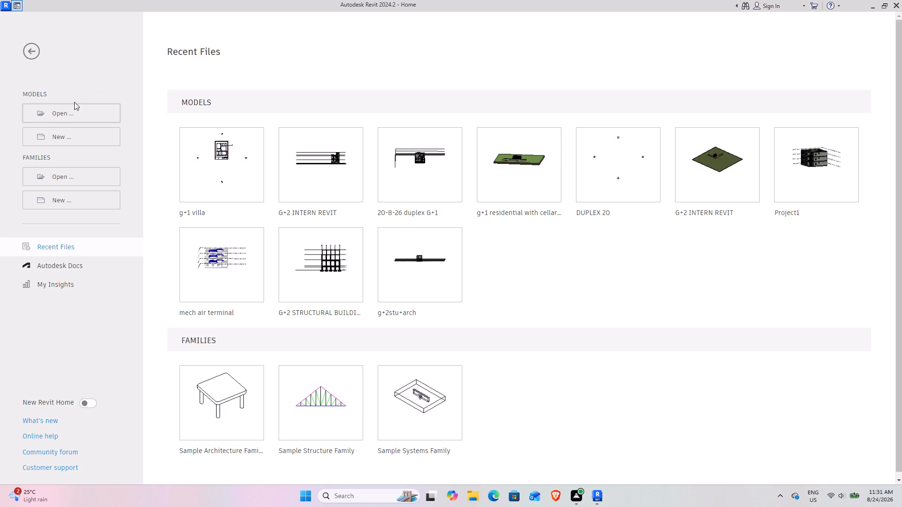
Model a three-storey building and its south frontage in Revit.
Create a new project from the default.rte template in the English-Imperial folder.
{"action": "left_click", "coordinate": [78, 143]}
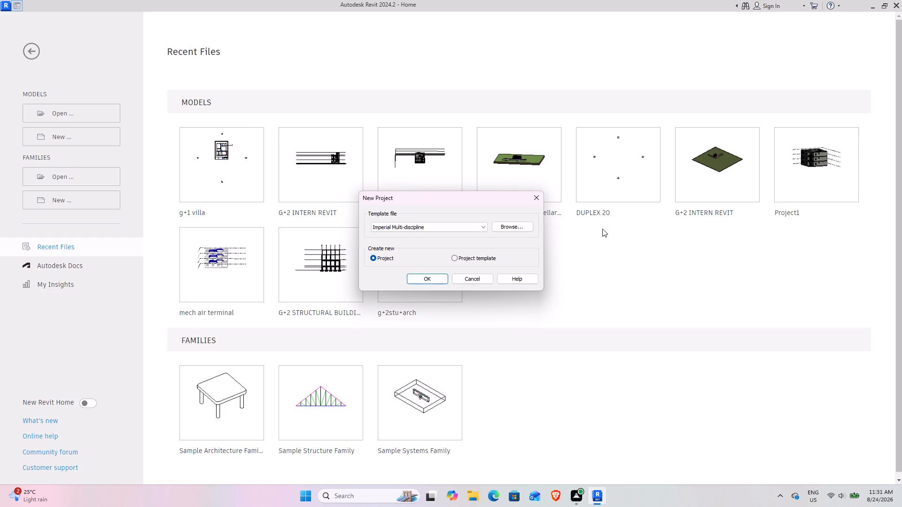
{"action": "left_click", "coordinate": [495, 133]}
{"action": "left_click", "coordinate": [506, 225]}
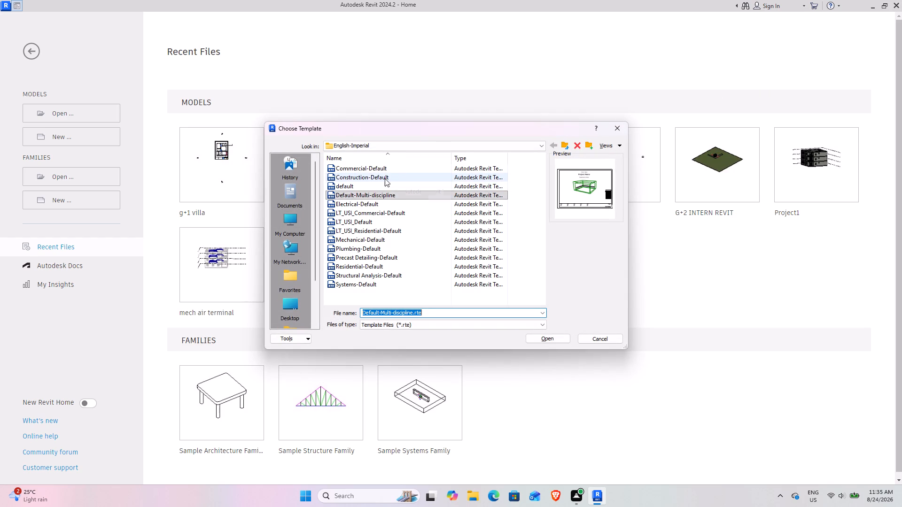
{"action": "left_click", "coordinate": [376, 187]}
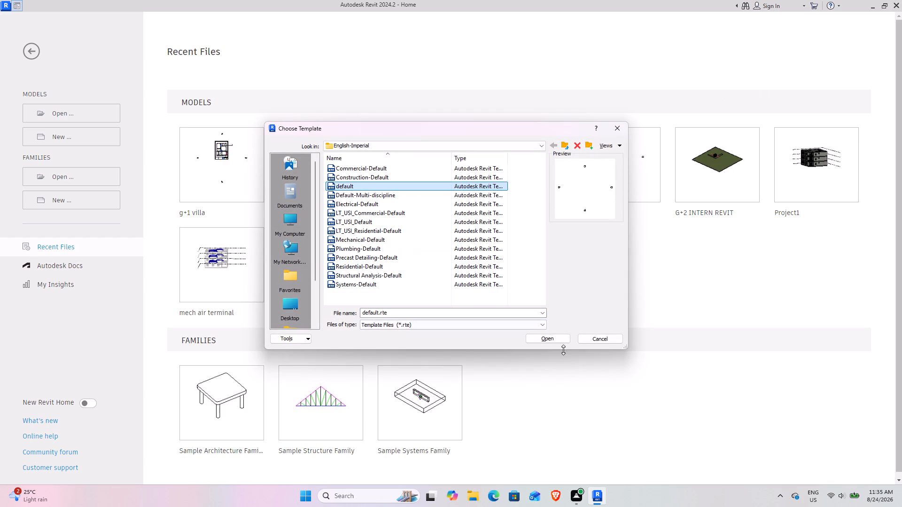
{"action": "left_click", "coordinate": [549, 341]}
{"action": "left_click", "coordinate": [429, 277]}
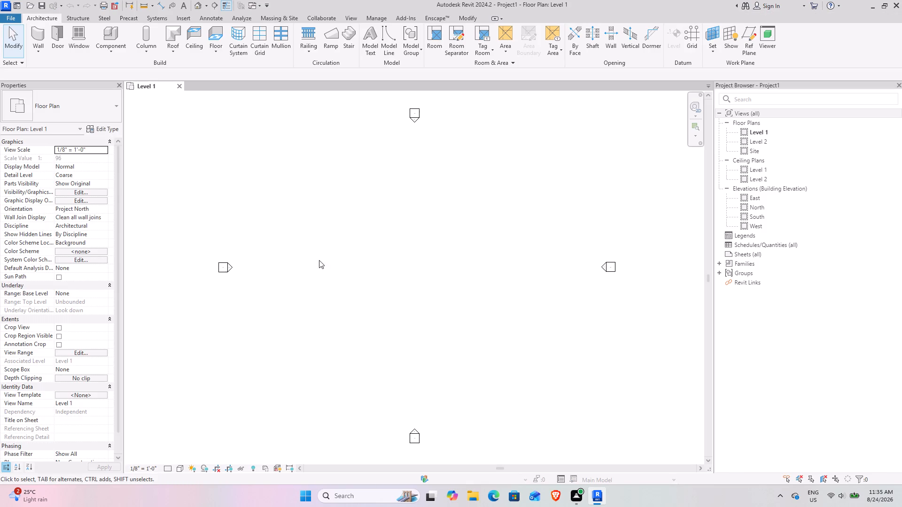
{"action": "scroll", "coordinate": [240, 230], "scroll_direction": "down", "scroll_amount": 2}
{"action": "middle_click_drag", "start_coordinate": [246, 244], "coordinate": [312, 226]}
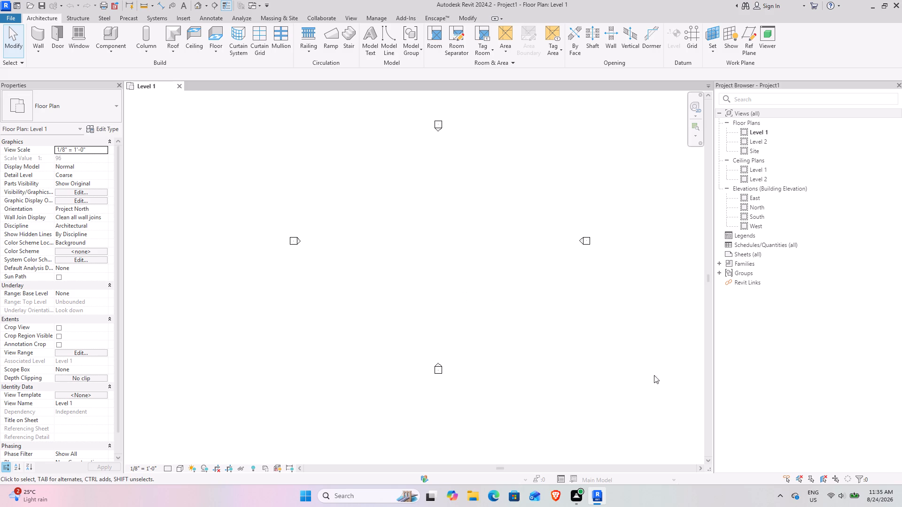
Lower the computer's display brightness in the Windows quick settings.
{"action": "left_click", "coordinate": [840, 506]}
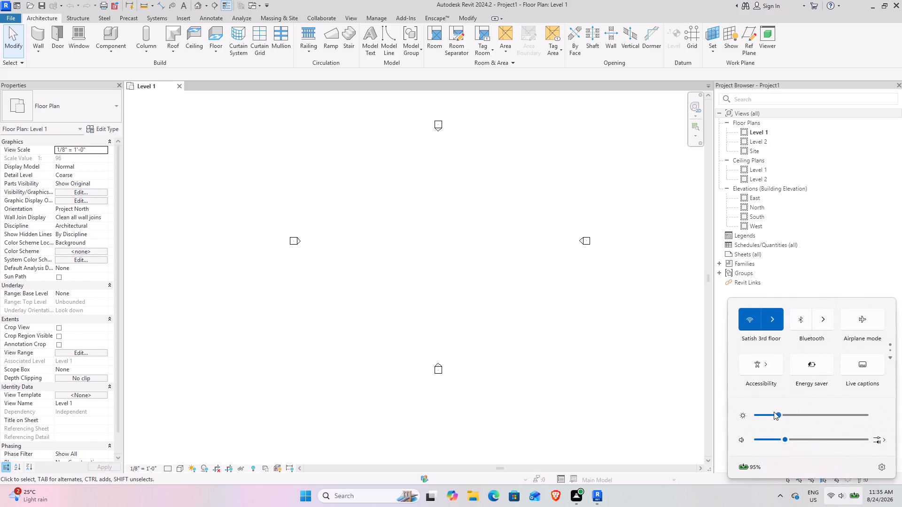
{"action": "left_click", "coordinate": [767, 419]}
{"action": "left_click", "coordinate": [475, 294]}
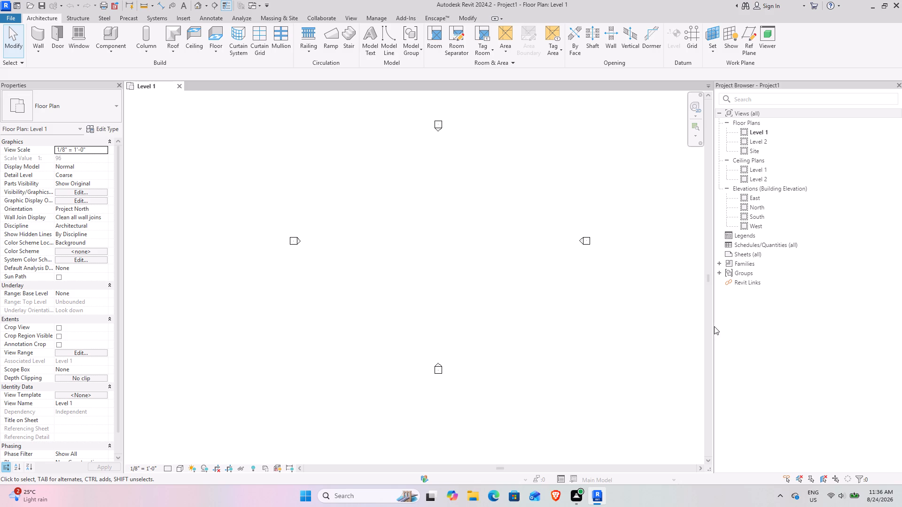
Narrow the Project Browser to widen the Level 1 drawing area.
{"action": "left_click_drag", "start_coordinate": [713, 326], "coordinate": [732, 328]}
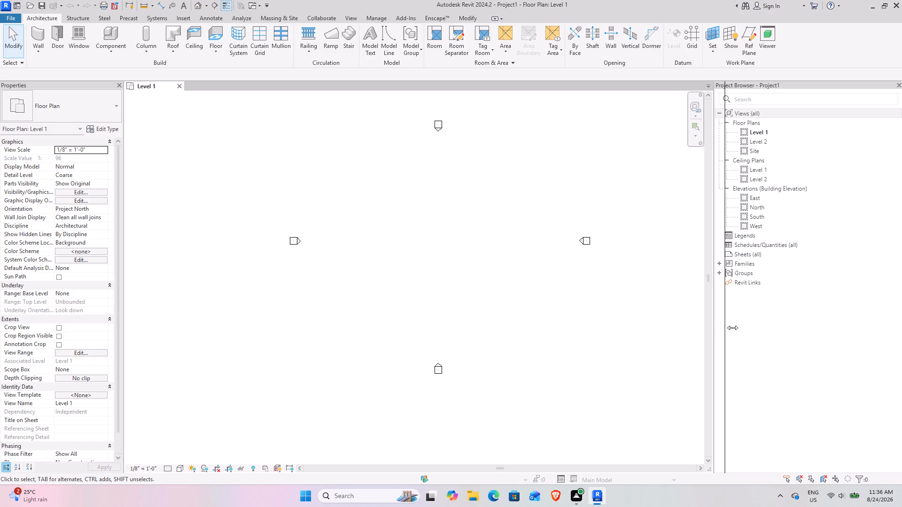
{"action": "left_click_drag", "start_coordinate": [732, 328], "coordinate": [776, 330]}
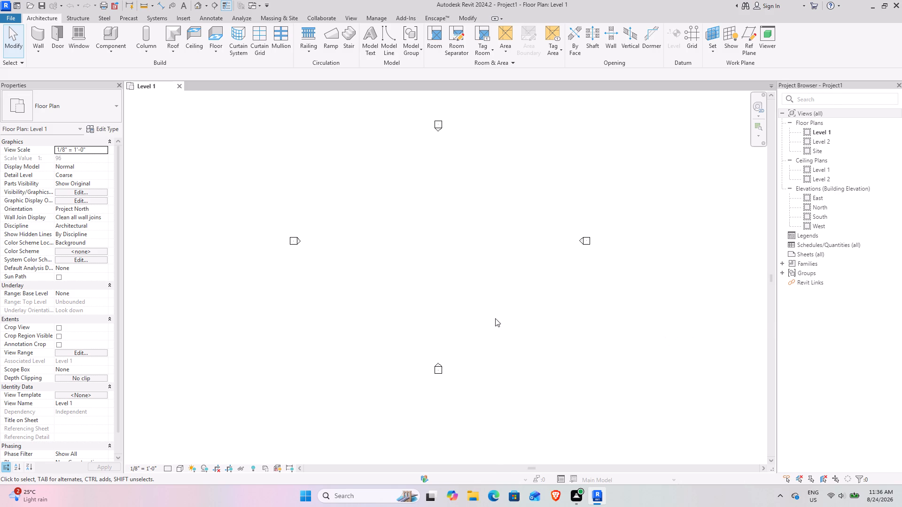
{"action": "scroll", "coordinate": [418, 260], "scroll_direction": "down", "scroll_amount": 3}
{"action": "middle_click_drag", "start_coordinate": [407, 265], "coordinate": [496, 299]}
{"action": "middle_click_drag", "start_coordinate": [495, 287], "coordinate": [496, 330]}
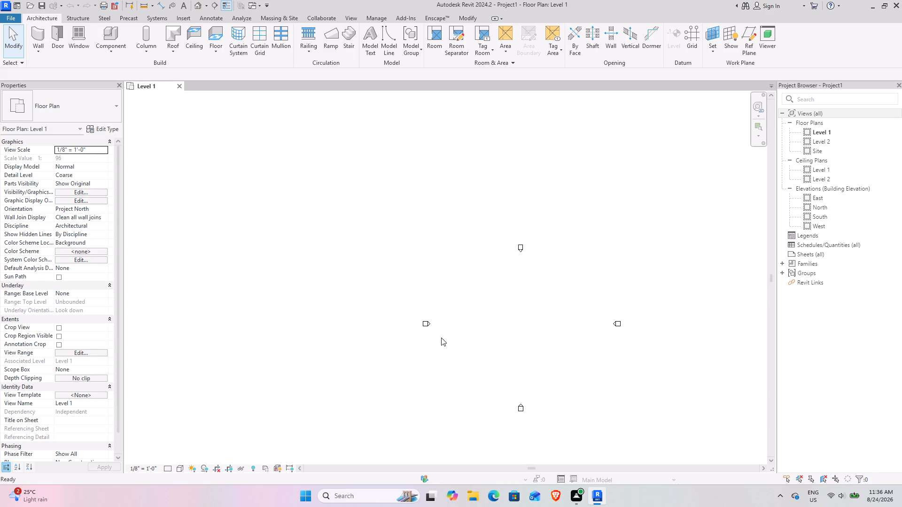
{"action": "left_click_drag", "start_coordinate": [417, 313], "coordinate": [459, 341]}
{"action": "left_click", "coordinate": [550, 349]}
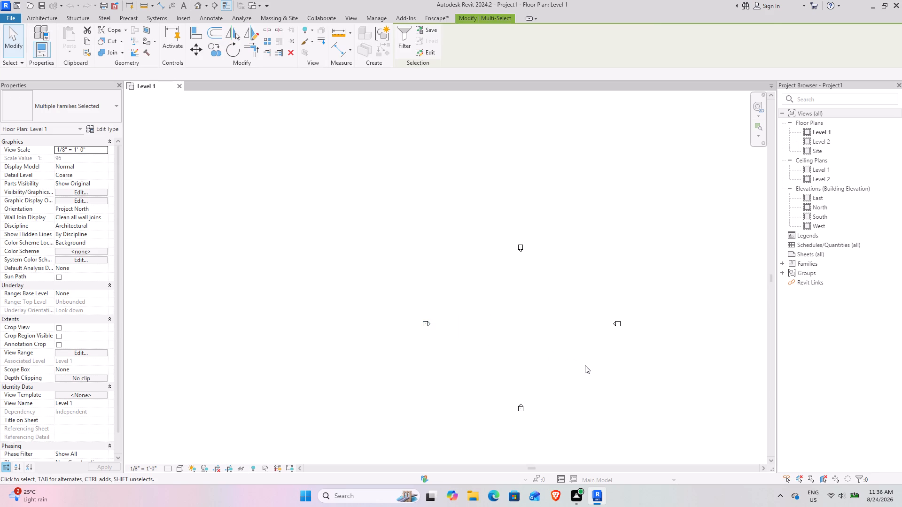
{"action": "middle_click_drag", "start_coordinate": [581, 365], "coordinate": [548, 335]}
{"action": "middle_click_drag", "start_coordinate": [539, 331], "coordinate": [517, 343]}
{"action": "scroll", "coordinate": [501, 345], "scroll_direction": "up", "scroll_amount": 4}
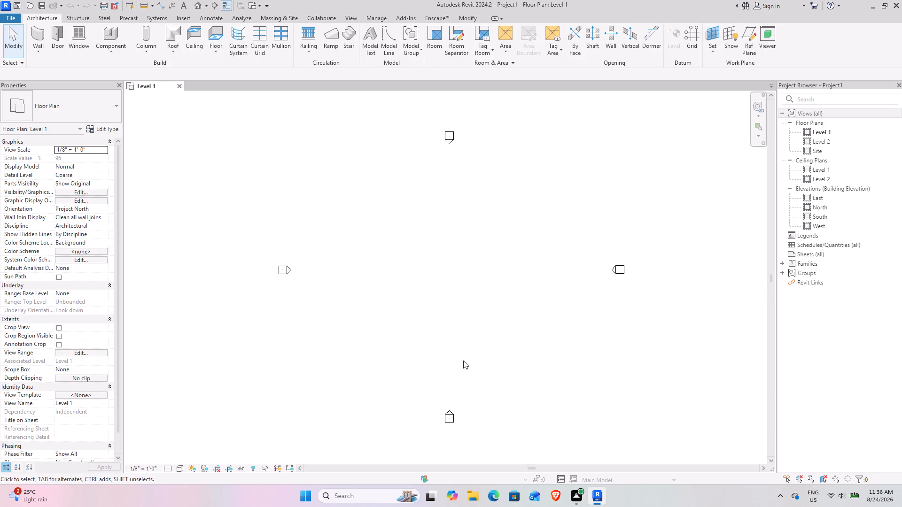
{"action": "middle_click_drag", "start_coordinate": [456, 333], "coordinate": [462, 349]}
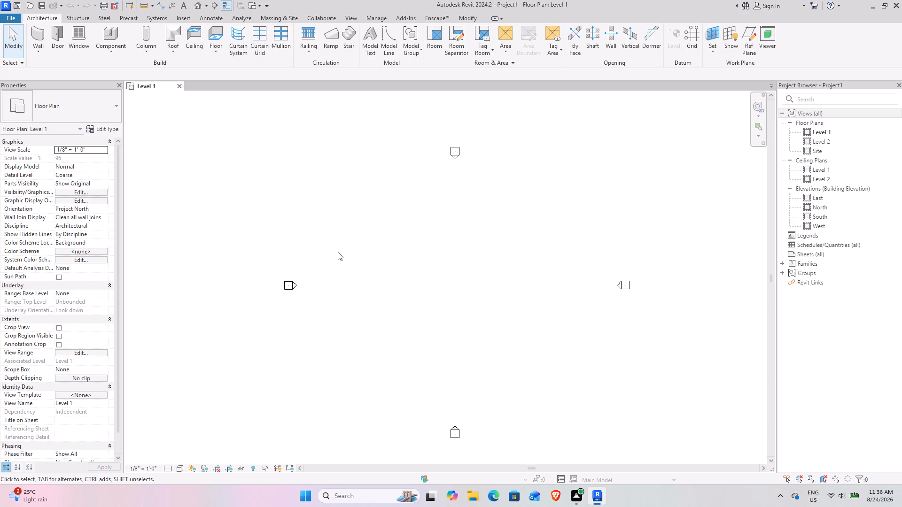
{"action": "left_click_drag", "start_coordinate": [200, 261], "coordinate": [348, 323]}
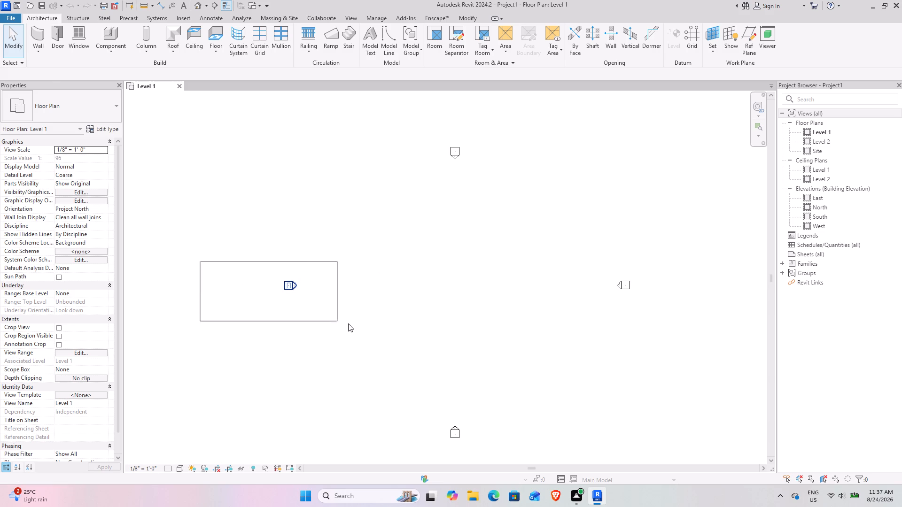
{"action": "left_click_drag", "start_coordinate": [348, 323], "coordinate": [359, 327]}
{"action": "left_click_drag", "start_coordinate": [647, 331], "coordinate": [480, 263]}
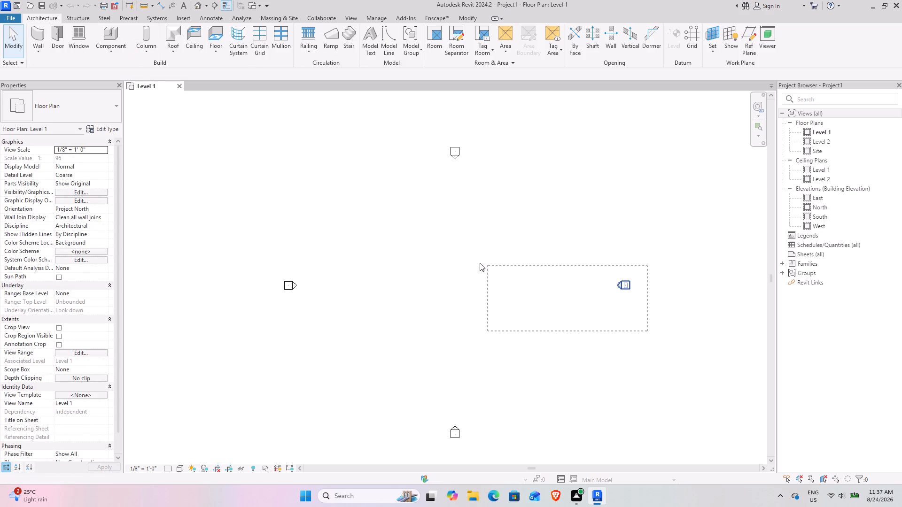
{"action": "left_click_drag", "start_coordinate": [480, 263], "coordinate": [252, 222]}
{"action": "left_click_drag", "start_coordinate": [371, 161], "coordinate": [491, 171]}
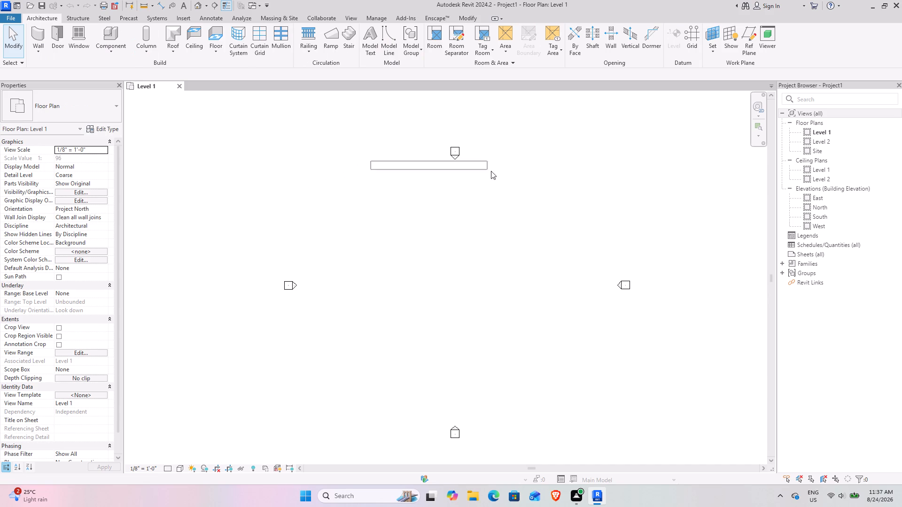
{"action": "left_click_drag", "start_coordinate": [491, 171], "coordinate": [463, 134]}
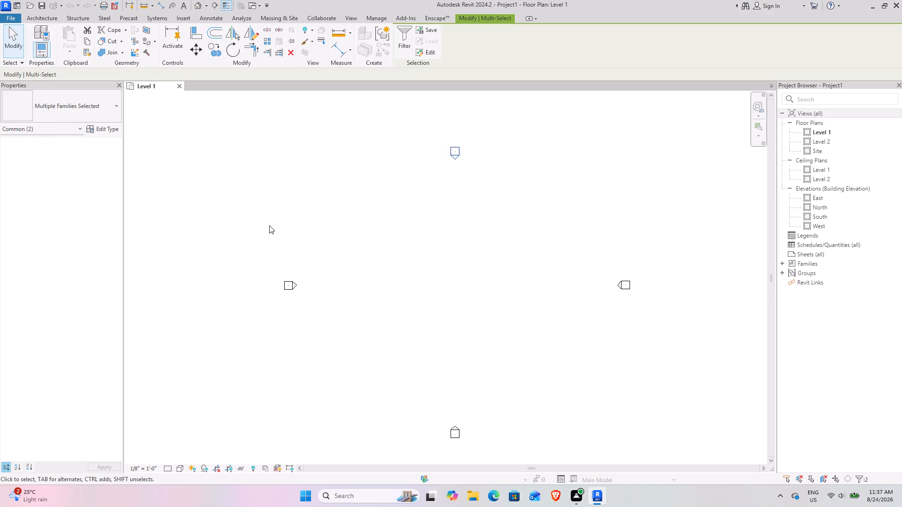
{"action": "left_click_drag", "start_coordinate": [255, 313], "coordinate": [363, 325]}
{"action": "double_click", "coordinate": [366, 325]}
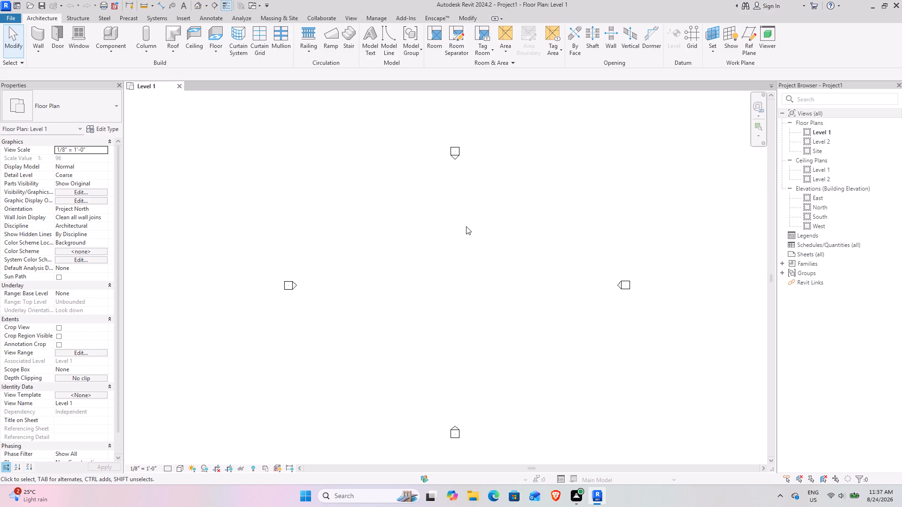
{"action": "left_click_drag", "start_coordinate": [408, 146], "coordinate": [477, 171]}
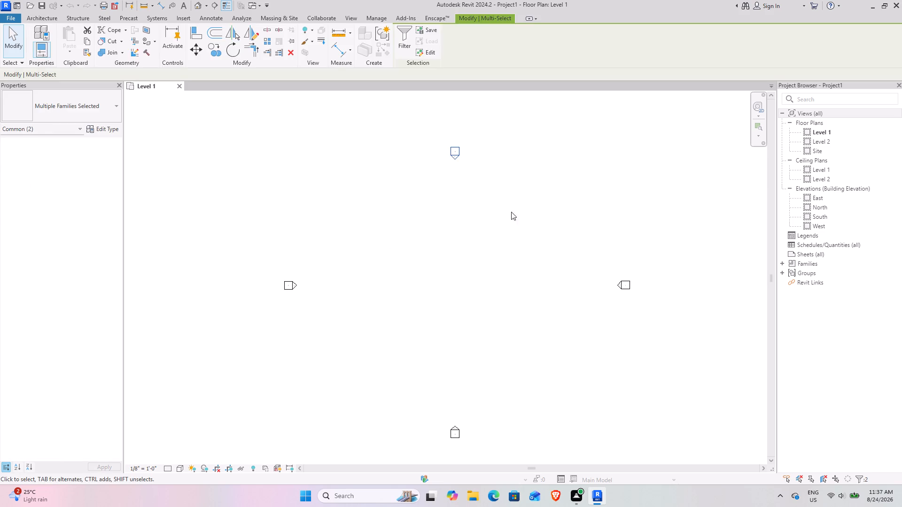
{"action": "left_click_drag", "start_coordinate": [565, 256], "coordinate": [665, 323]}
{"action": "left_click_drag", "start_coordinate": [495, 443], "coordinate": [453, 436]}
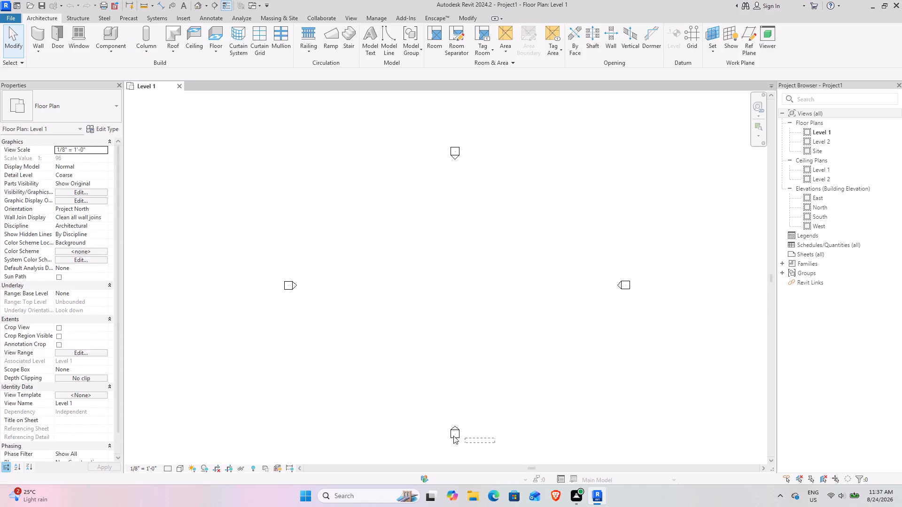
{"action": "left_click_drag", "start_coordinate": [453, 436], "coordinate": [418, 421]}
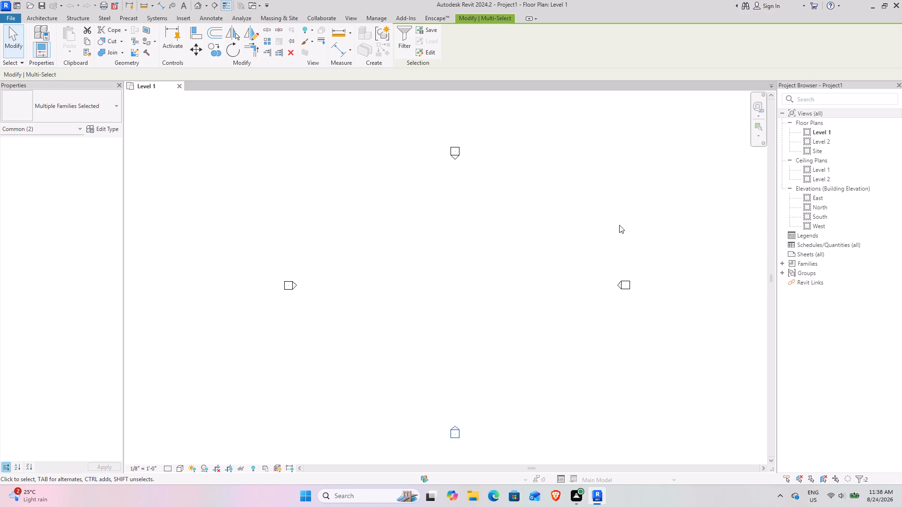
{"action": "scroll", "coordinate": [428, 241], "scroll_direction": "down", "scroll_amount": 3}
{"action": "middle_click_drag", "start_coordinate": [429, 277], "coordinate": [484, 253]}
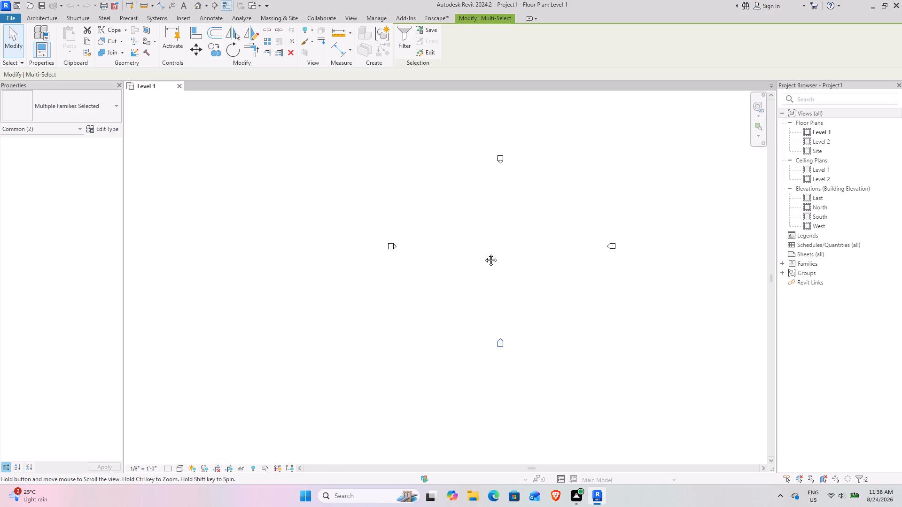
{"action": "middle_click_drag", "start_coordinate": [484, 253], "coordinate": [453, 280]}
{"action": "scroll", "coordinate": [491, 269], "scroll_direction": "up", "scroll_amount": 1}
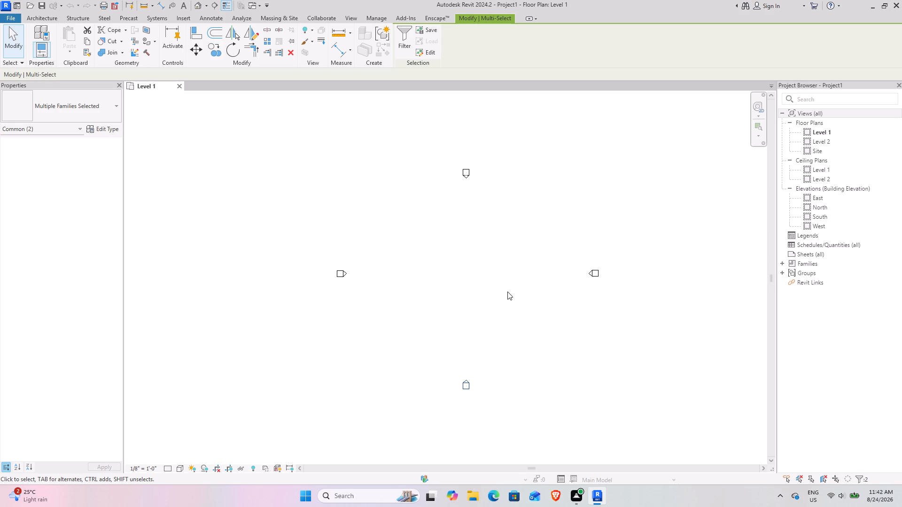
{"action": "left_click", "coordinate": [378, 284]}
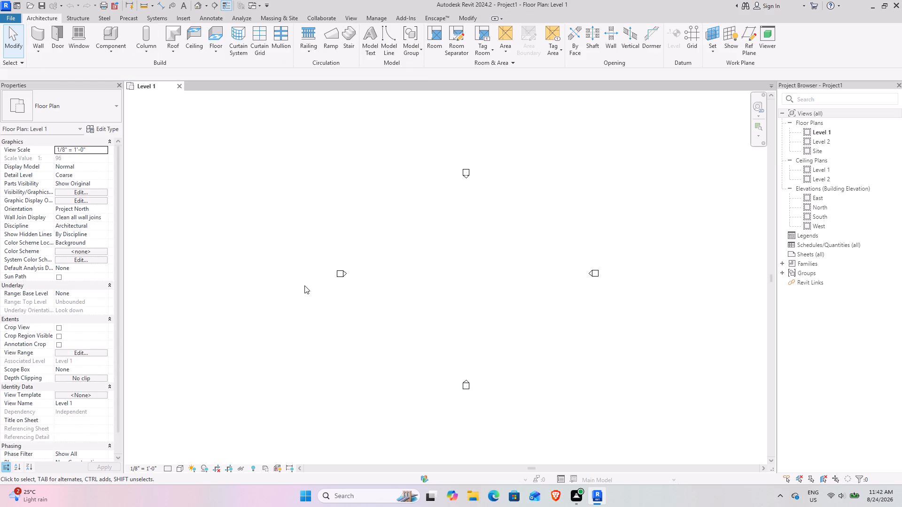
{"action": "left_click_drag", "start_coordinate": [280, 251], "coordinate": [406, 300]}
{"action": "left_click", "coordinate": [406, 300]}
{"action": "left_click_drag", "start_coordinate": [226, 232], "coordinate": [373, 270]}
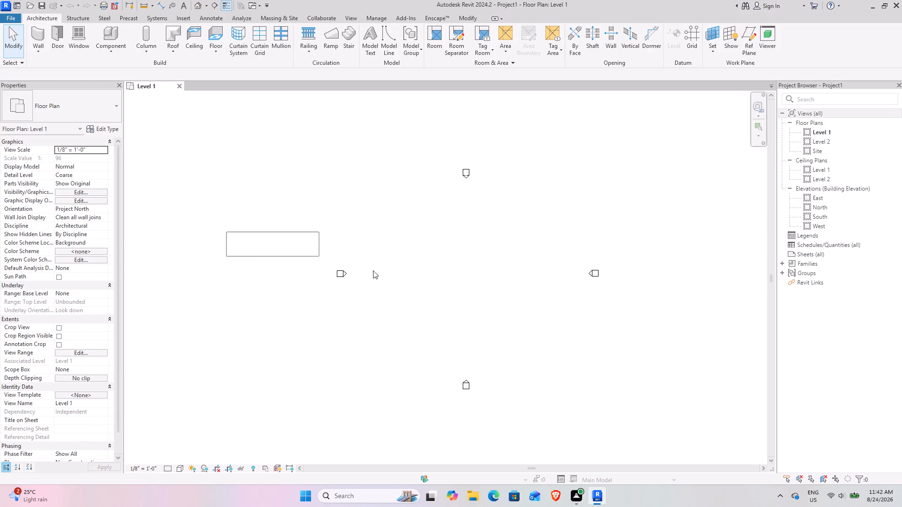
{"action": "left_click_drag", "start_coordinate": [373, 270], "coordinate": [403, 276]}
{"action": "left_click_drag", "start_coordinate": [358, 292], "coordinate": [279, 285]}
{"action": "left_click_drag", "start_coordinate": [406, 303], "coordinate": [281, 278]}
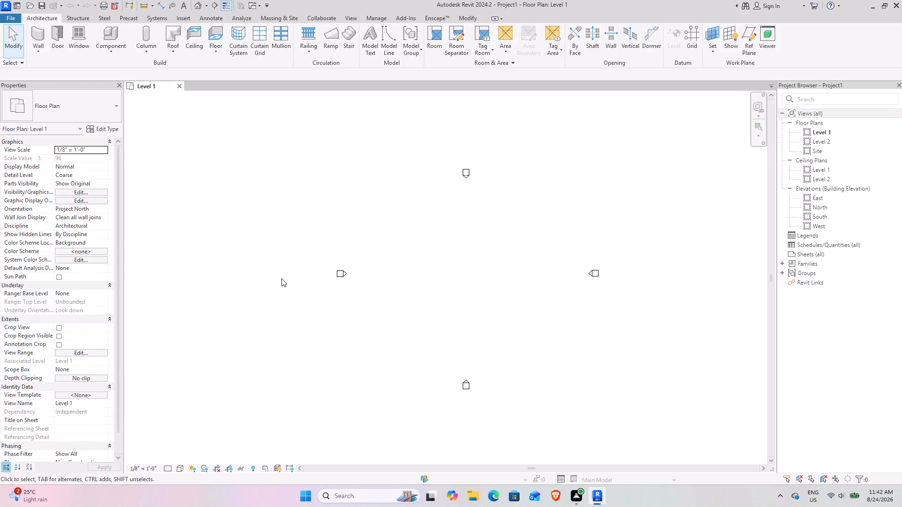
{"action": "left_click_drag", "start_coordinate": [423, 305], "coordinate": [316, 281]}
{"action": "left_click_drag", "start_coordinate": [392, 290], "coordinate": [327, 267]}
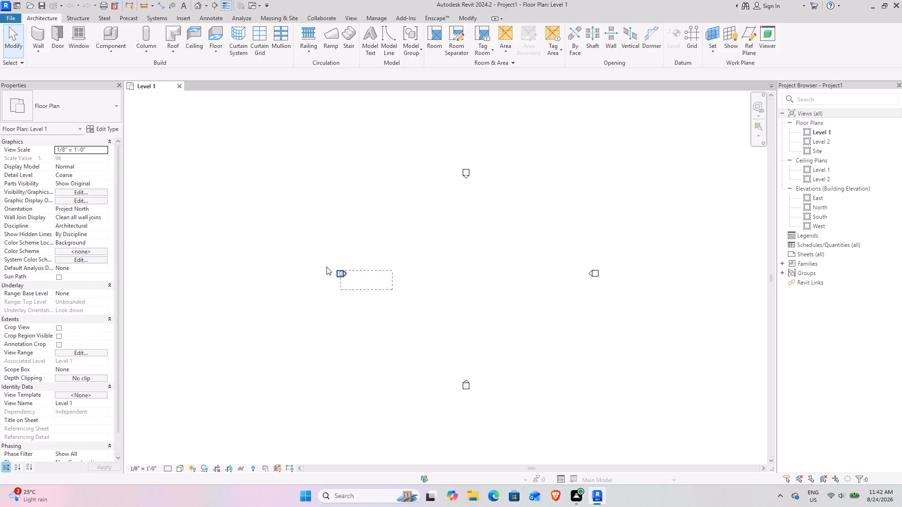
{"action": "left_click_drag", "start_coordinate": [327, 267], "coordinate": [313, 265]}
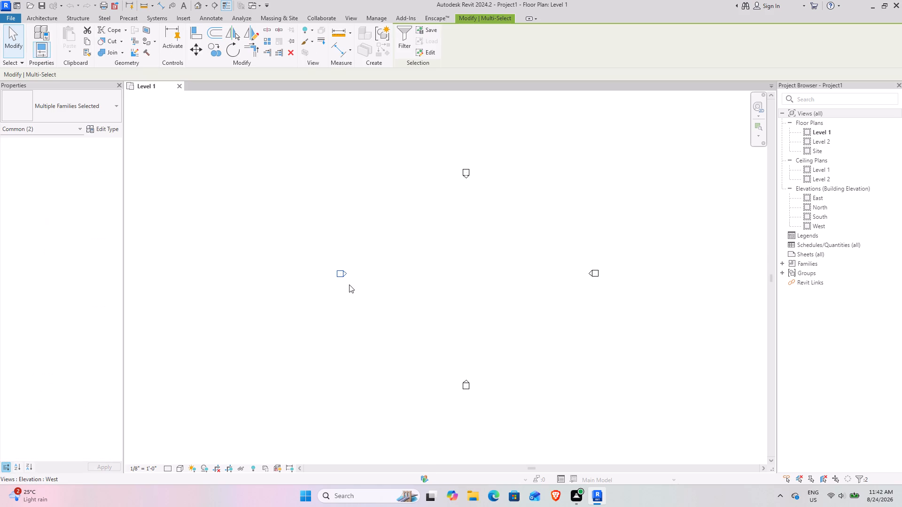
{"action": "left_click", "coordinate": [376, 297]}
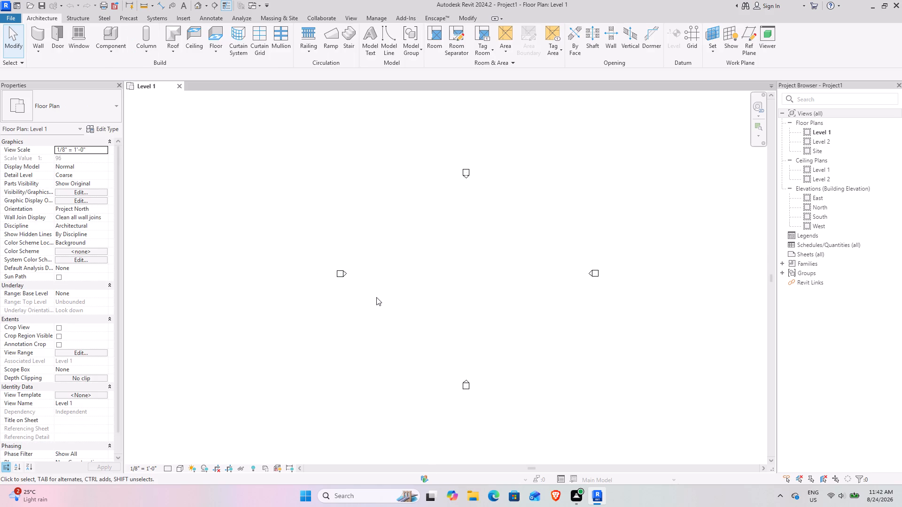
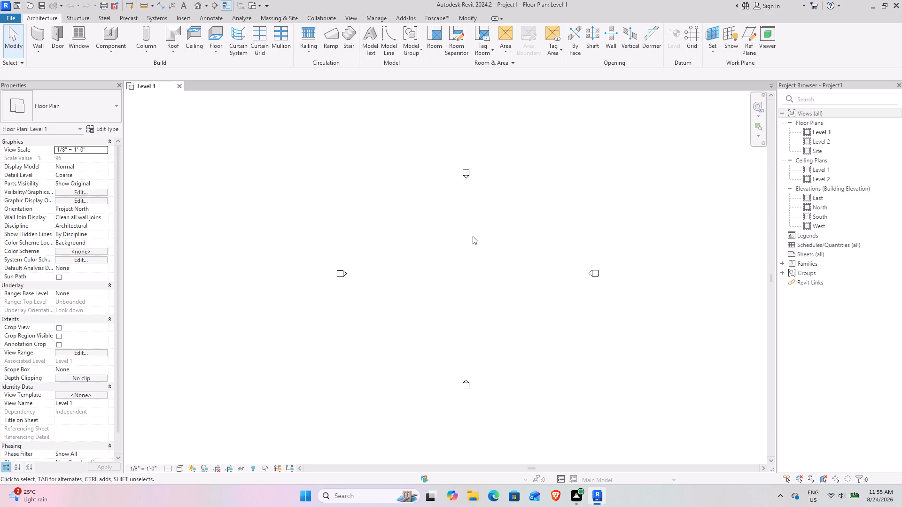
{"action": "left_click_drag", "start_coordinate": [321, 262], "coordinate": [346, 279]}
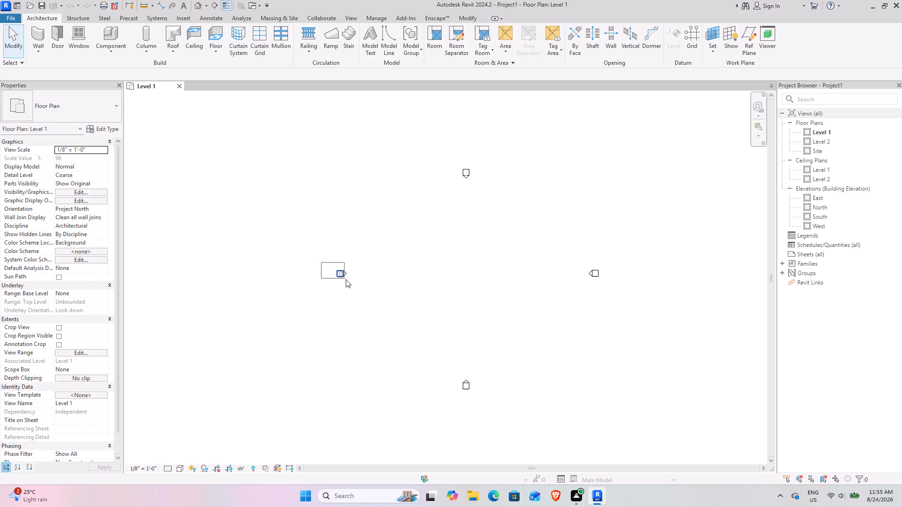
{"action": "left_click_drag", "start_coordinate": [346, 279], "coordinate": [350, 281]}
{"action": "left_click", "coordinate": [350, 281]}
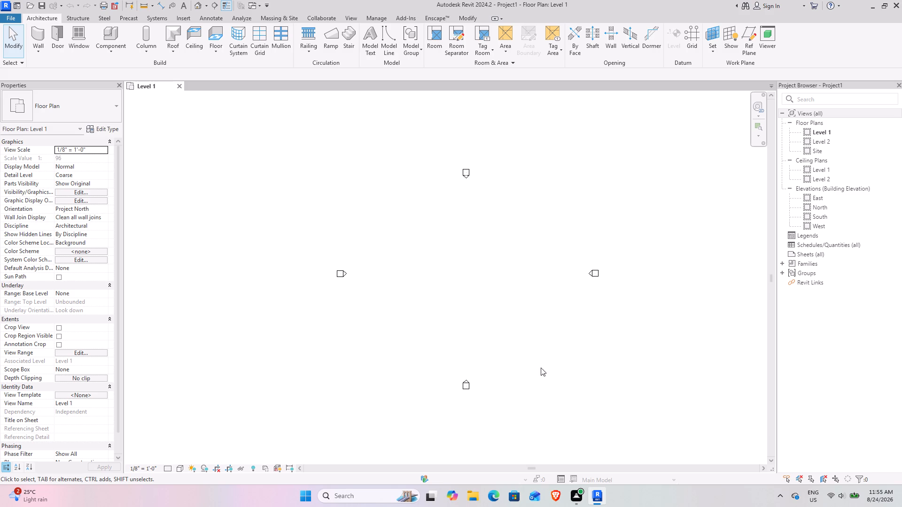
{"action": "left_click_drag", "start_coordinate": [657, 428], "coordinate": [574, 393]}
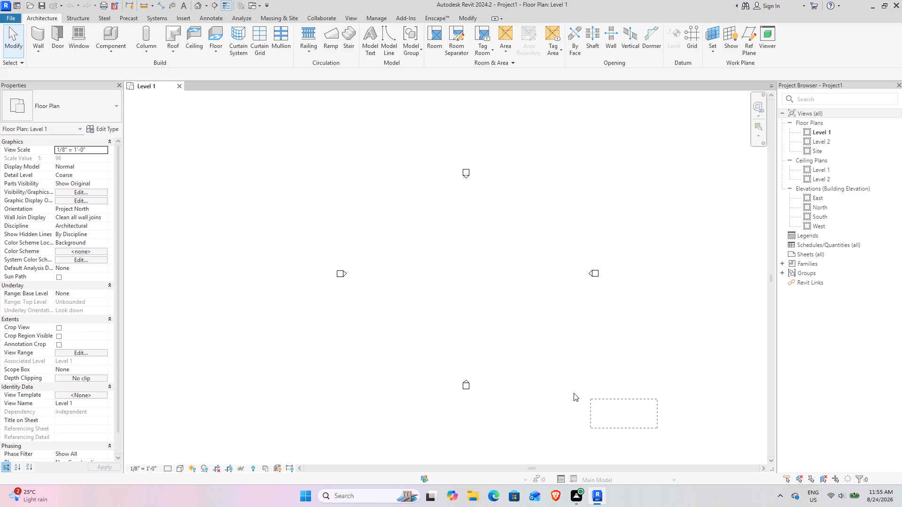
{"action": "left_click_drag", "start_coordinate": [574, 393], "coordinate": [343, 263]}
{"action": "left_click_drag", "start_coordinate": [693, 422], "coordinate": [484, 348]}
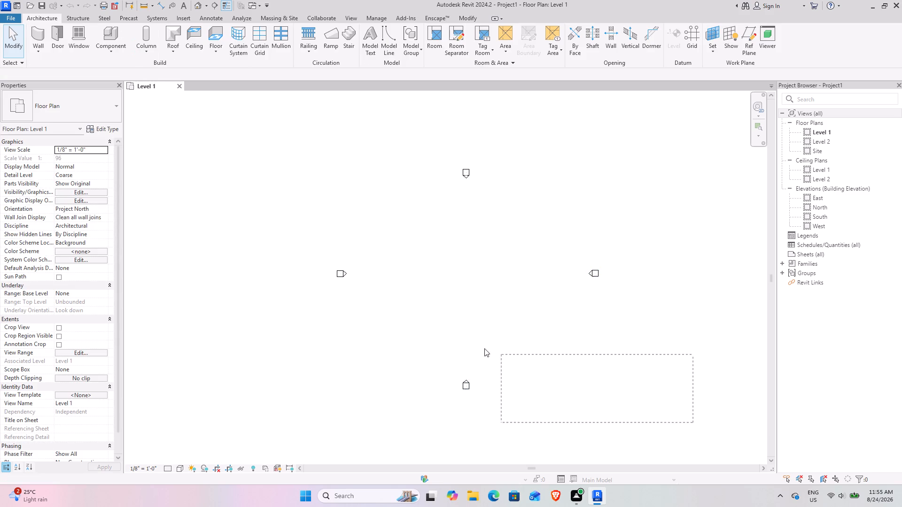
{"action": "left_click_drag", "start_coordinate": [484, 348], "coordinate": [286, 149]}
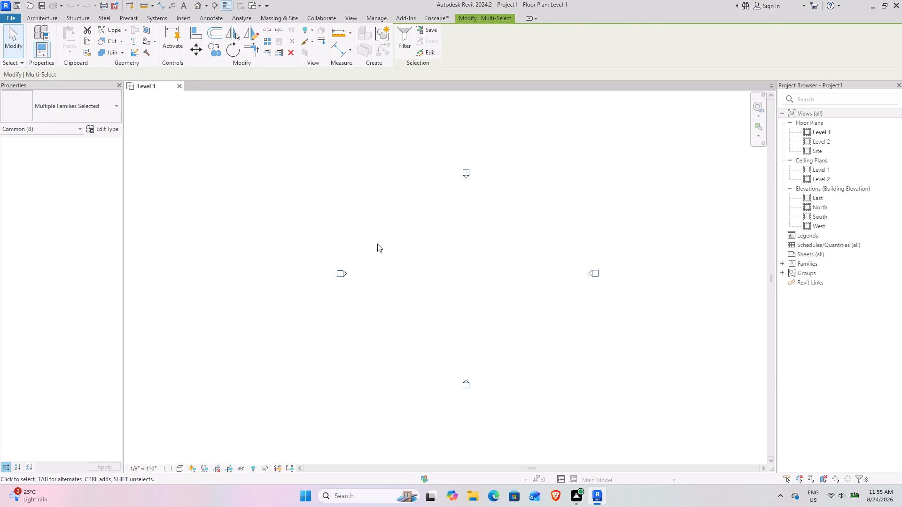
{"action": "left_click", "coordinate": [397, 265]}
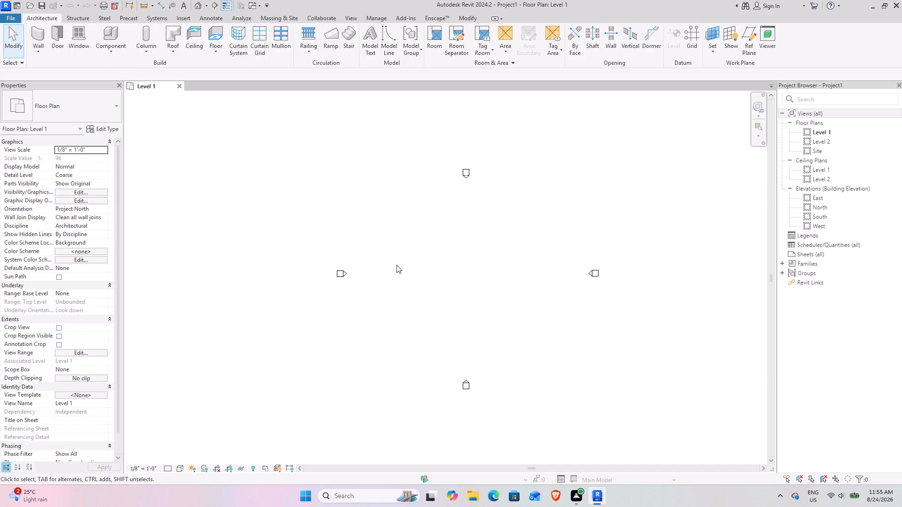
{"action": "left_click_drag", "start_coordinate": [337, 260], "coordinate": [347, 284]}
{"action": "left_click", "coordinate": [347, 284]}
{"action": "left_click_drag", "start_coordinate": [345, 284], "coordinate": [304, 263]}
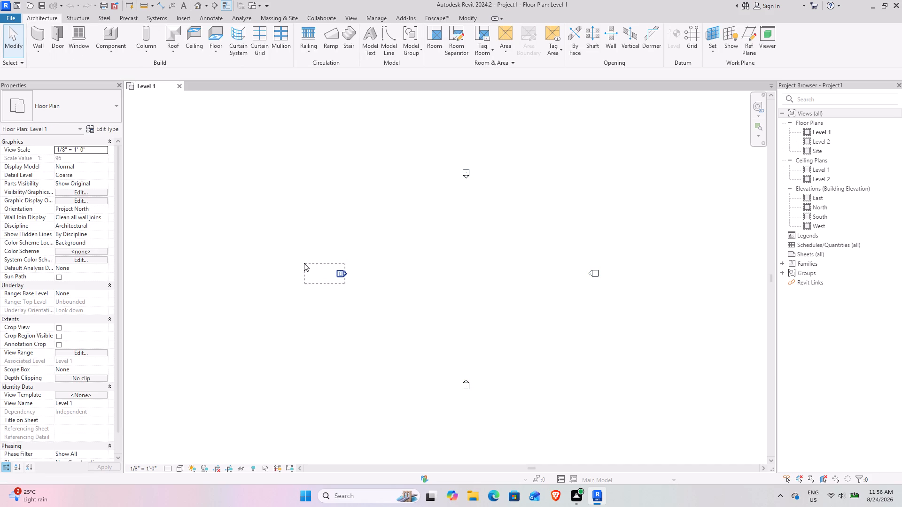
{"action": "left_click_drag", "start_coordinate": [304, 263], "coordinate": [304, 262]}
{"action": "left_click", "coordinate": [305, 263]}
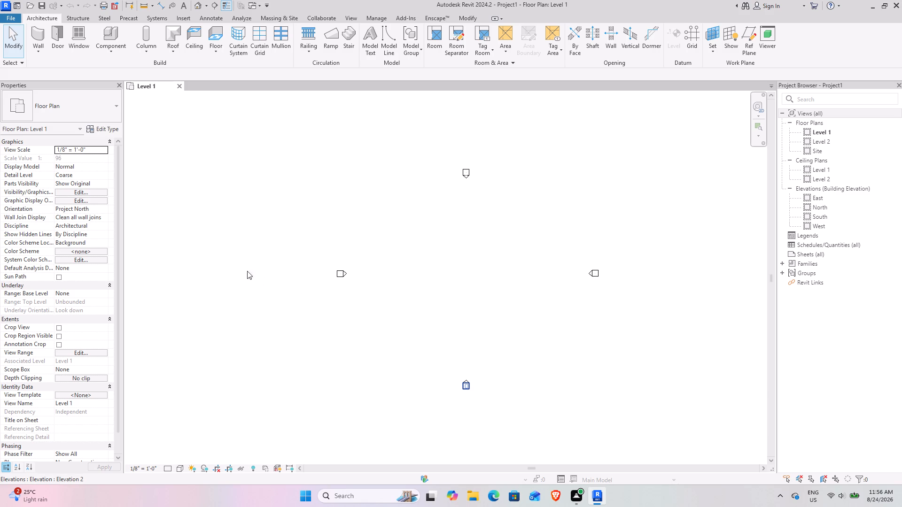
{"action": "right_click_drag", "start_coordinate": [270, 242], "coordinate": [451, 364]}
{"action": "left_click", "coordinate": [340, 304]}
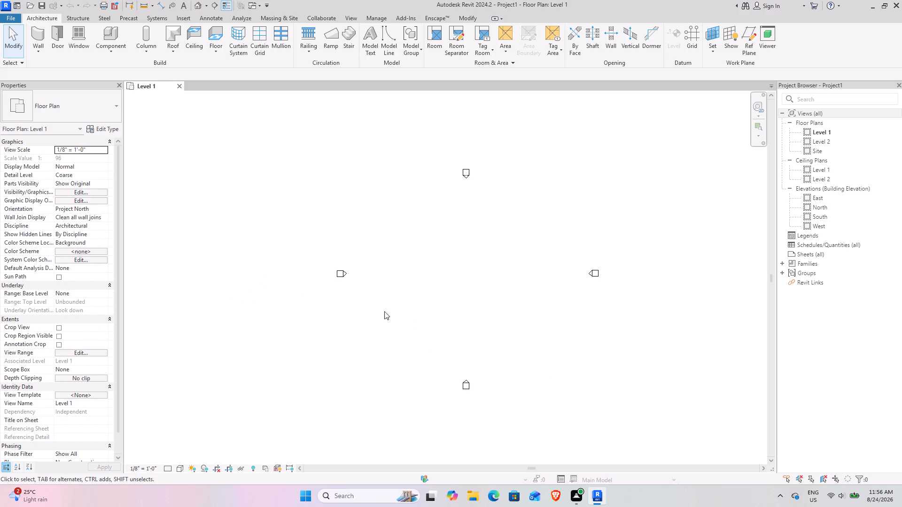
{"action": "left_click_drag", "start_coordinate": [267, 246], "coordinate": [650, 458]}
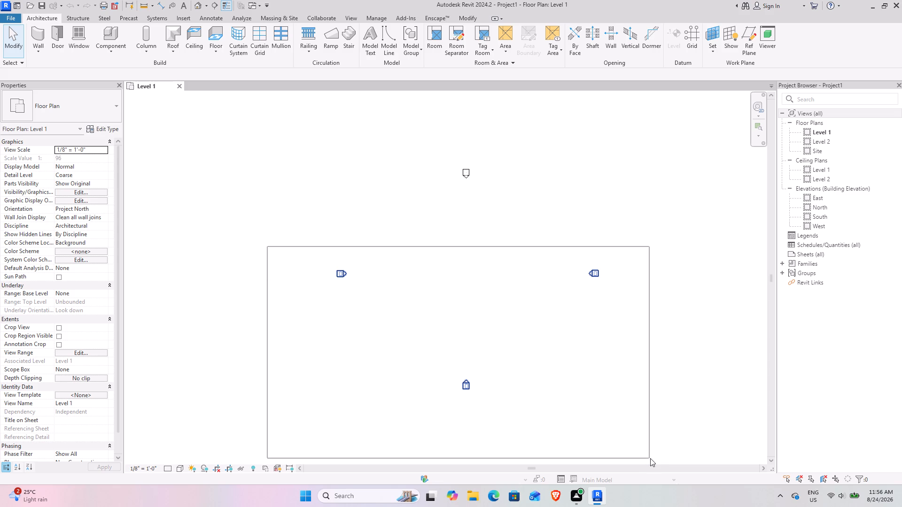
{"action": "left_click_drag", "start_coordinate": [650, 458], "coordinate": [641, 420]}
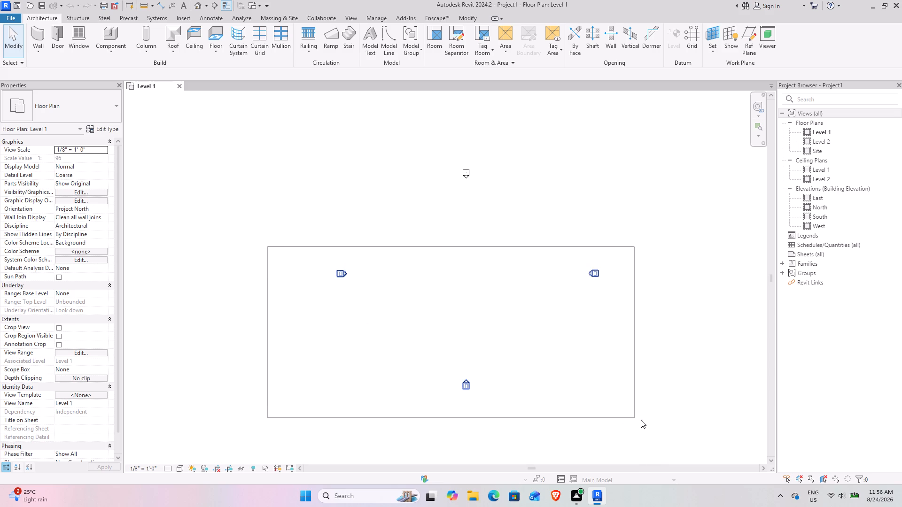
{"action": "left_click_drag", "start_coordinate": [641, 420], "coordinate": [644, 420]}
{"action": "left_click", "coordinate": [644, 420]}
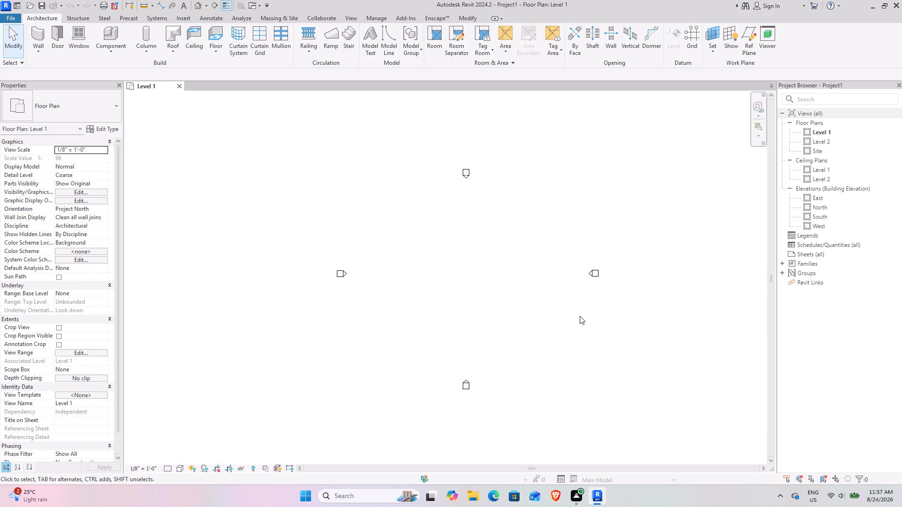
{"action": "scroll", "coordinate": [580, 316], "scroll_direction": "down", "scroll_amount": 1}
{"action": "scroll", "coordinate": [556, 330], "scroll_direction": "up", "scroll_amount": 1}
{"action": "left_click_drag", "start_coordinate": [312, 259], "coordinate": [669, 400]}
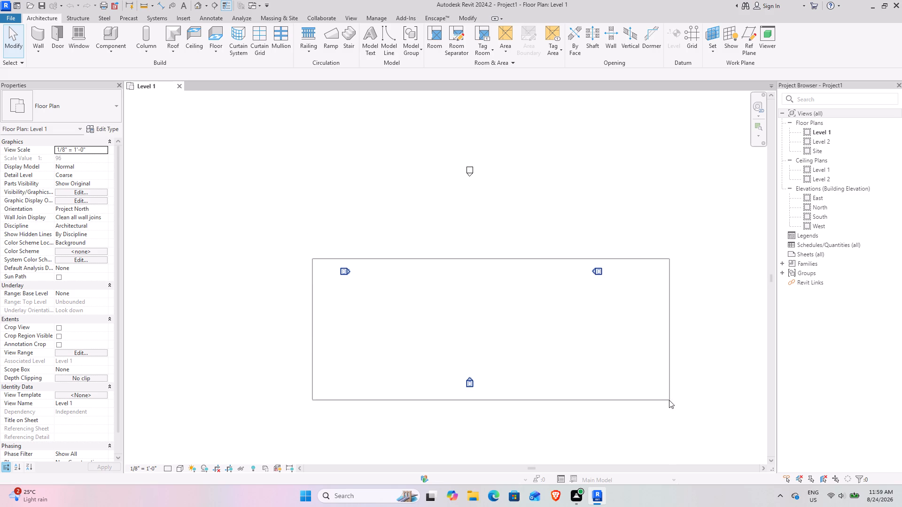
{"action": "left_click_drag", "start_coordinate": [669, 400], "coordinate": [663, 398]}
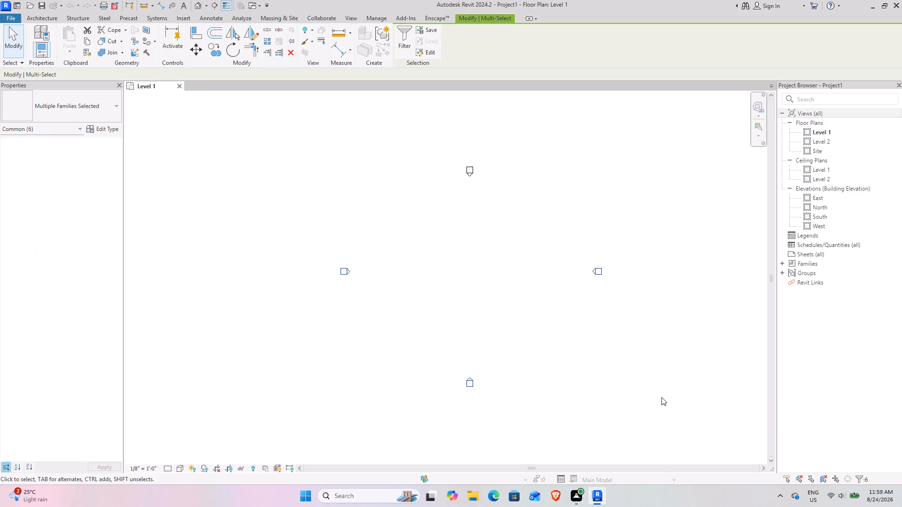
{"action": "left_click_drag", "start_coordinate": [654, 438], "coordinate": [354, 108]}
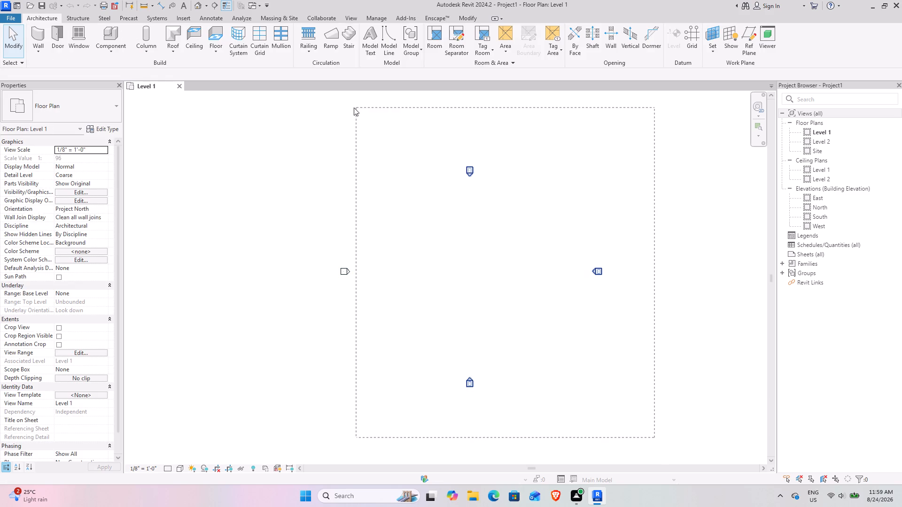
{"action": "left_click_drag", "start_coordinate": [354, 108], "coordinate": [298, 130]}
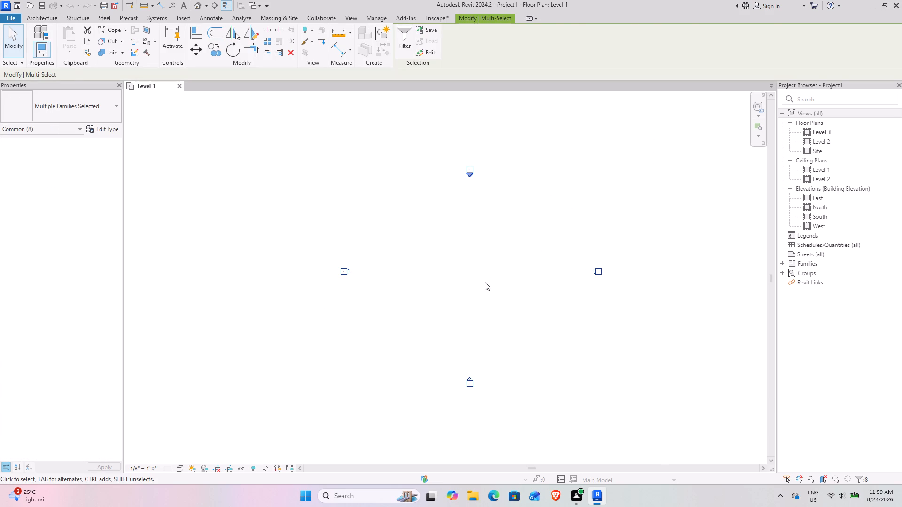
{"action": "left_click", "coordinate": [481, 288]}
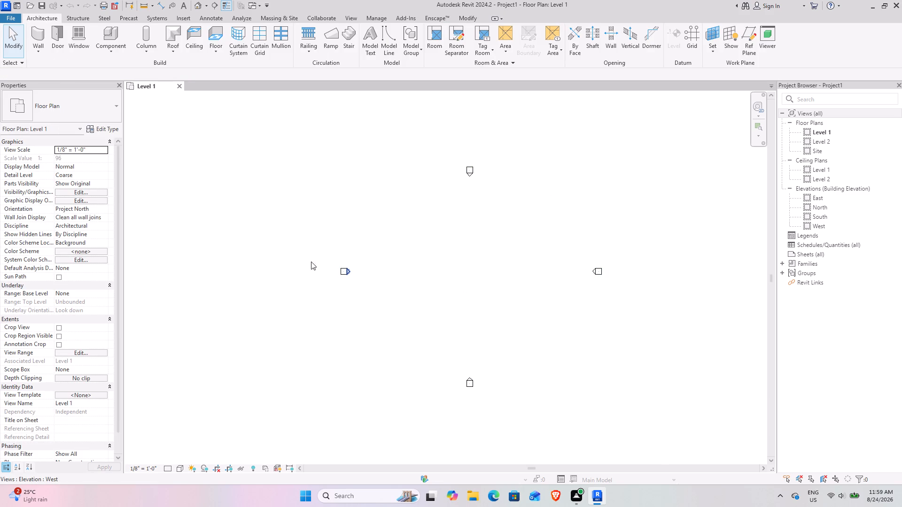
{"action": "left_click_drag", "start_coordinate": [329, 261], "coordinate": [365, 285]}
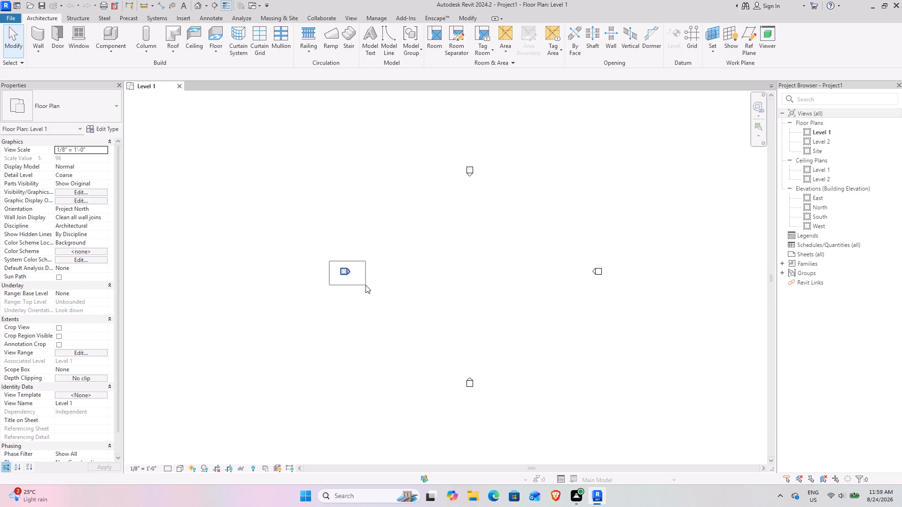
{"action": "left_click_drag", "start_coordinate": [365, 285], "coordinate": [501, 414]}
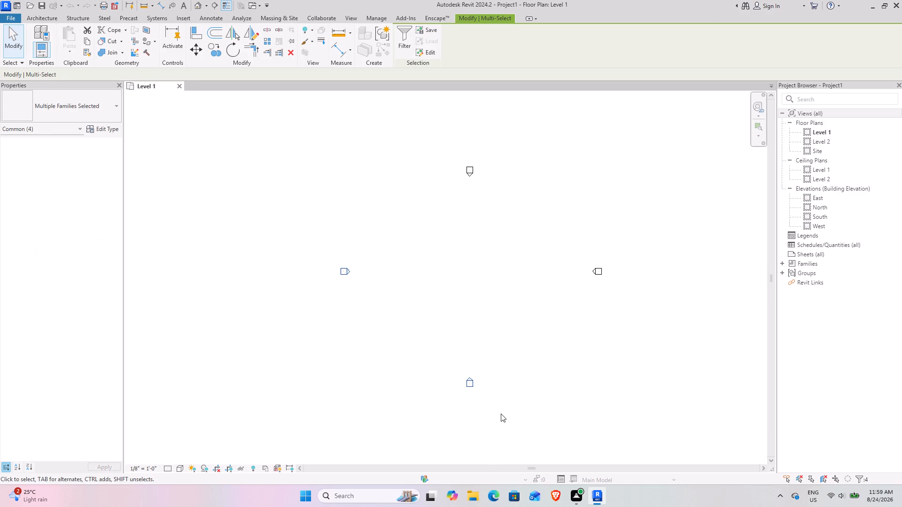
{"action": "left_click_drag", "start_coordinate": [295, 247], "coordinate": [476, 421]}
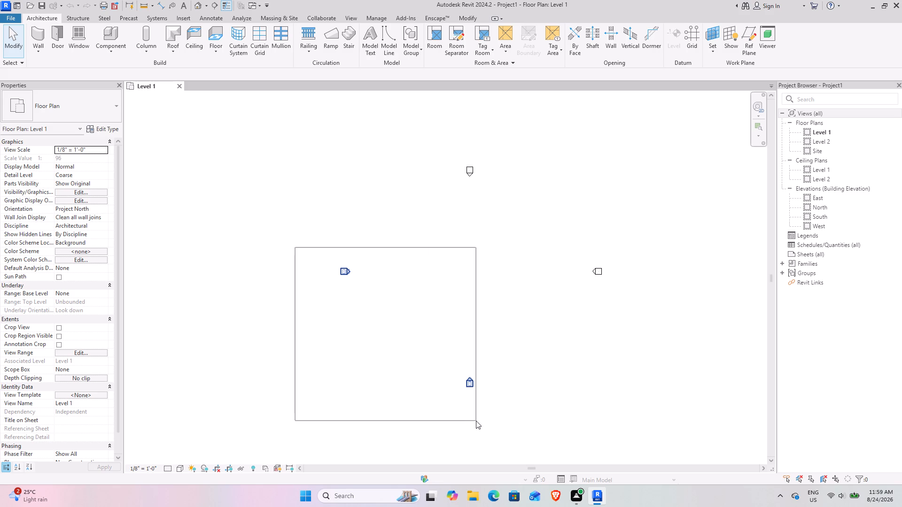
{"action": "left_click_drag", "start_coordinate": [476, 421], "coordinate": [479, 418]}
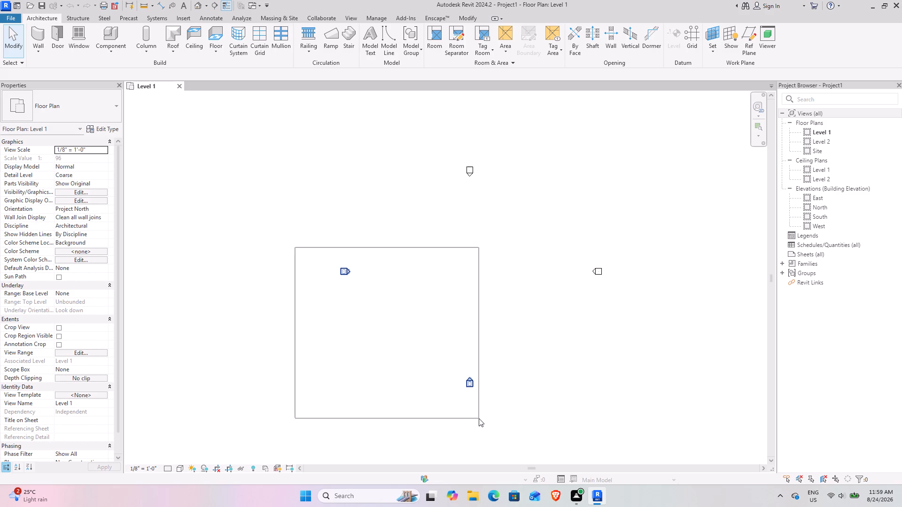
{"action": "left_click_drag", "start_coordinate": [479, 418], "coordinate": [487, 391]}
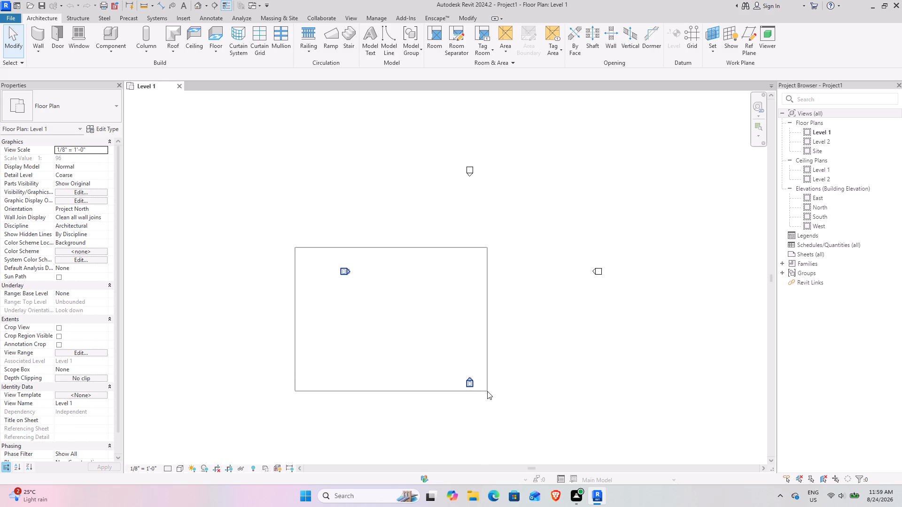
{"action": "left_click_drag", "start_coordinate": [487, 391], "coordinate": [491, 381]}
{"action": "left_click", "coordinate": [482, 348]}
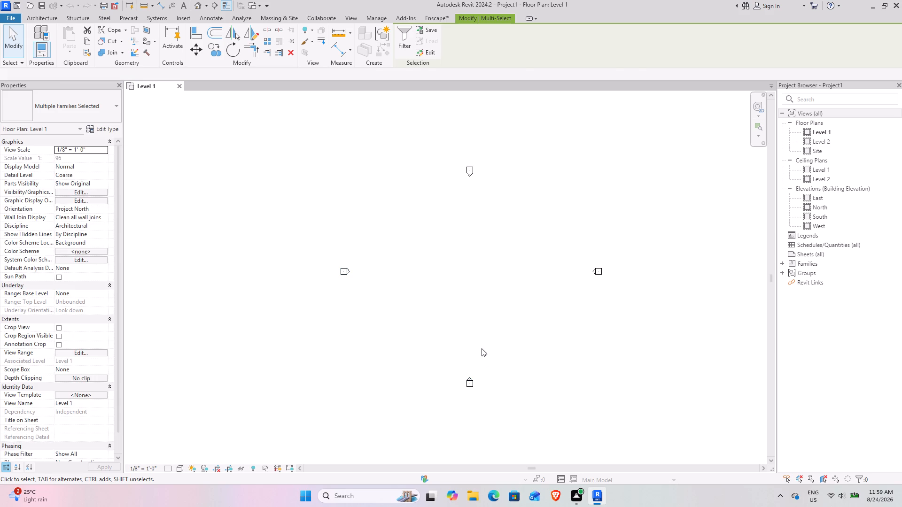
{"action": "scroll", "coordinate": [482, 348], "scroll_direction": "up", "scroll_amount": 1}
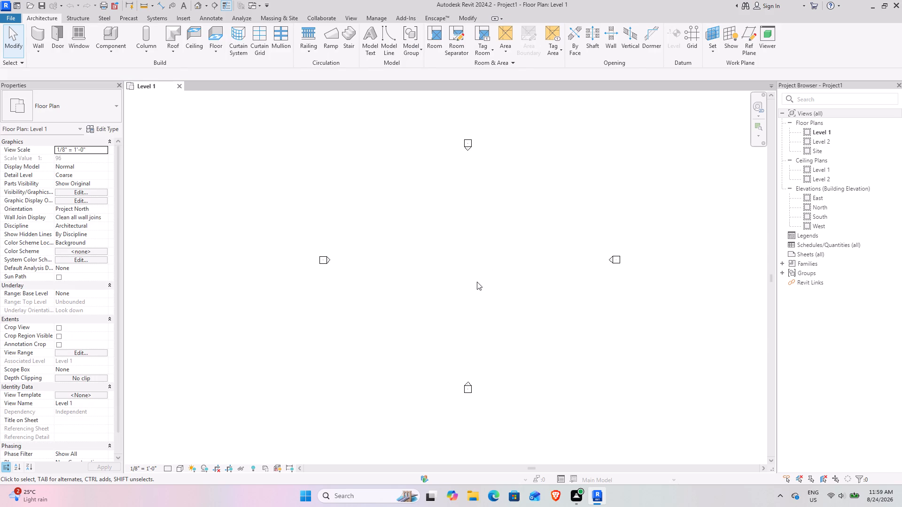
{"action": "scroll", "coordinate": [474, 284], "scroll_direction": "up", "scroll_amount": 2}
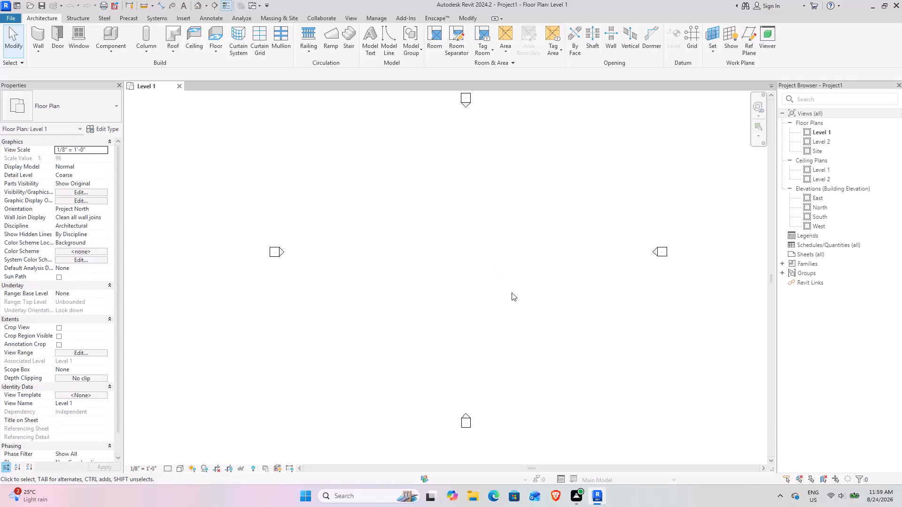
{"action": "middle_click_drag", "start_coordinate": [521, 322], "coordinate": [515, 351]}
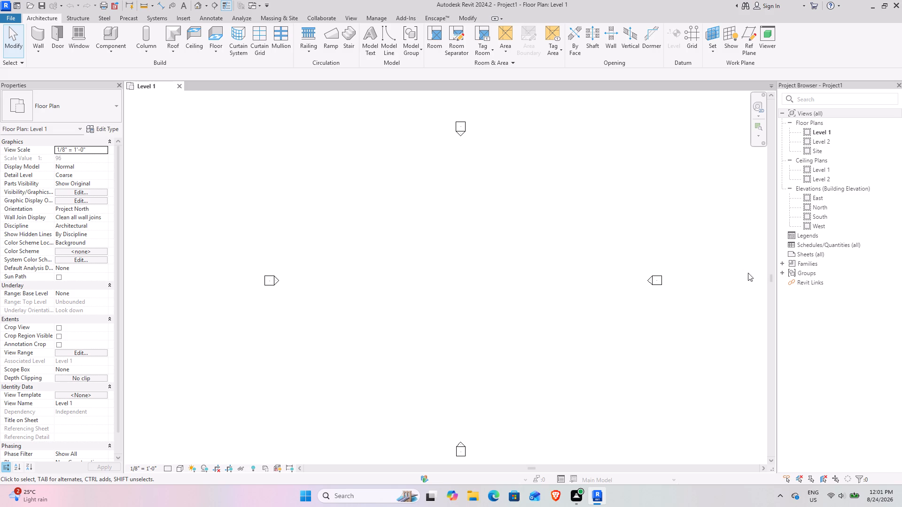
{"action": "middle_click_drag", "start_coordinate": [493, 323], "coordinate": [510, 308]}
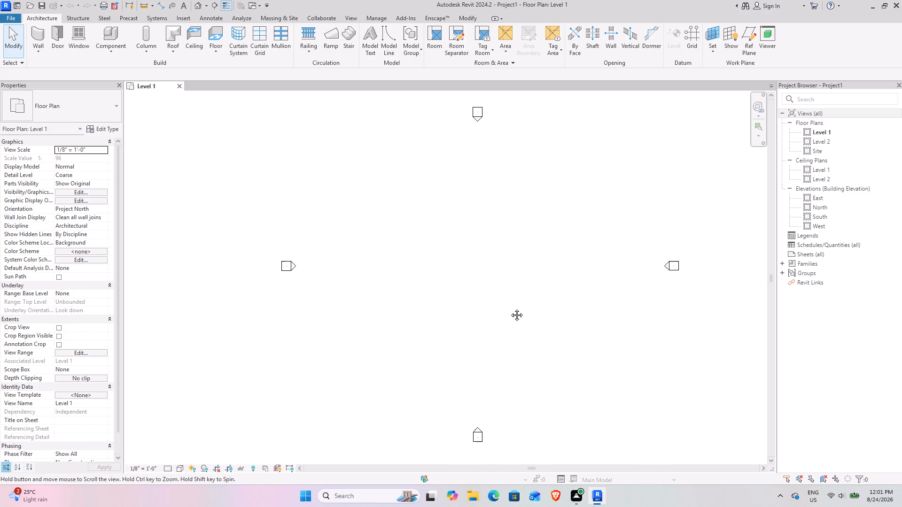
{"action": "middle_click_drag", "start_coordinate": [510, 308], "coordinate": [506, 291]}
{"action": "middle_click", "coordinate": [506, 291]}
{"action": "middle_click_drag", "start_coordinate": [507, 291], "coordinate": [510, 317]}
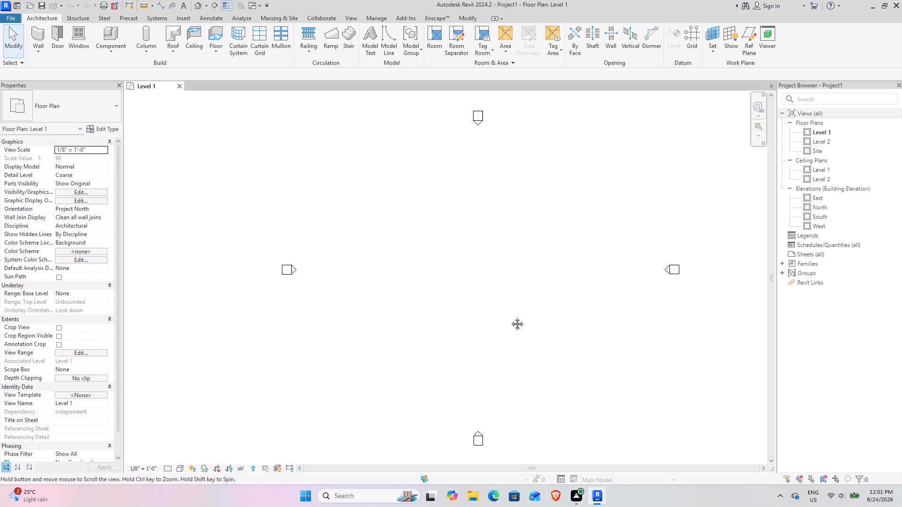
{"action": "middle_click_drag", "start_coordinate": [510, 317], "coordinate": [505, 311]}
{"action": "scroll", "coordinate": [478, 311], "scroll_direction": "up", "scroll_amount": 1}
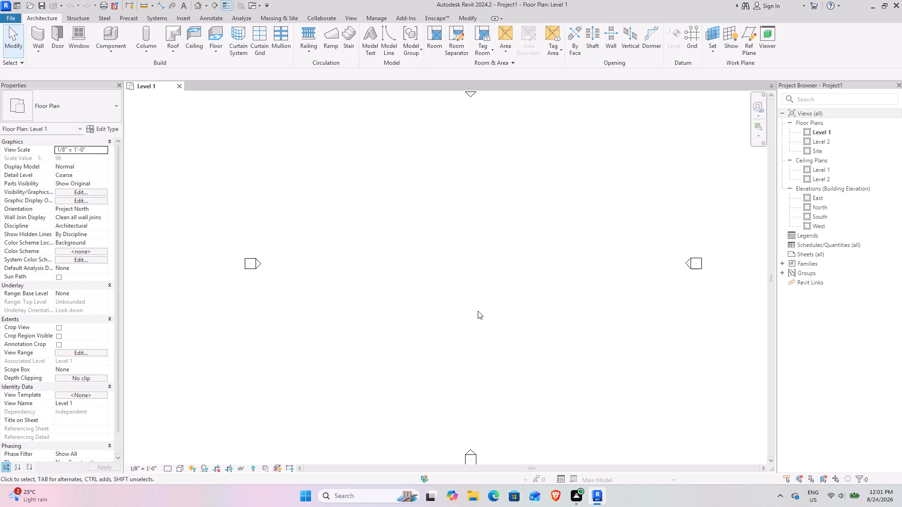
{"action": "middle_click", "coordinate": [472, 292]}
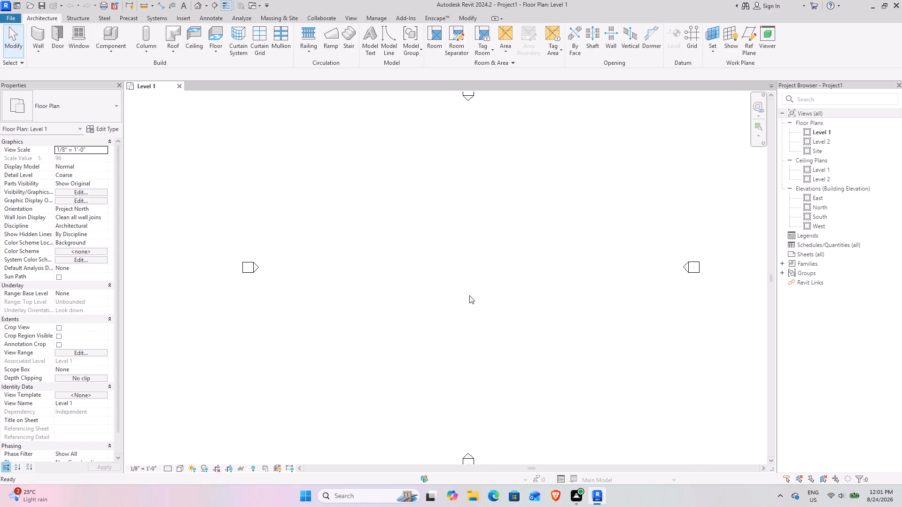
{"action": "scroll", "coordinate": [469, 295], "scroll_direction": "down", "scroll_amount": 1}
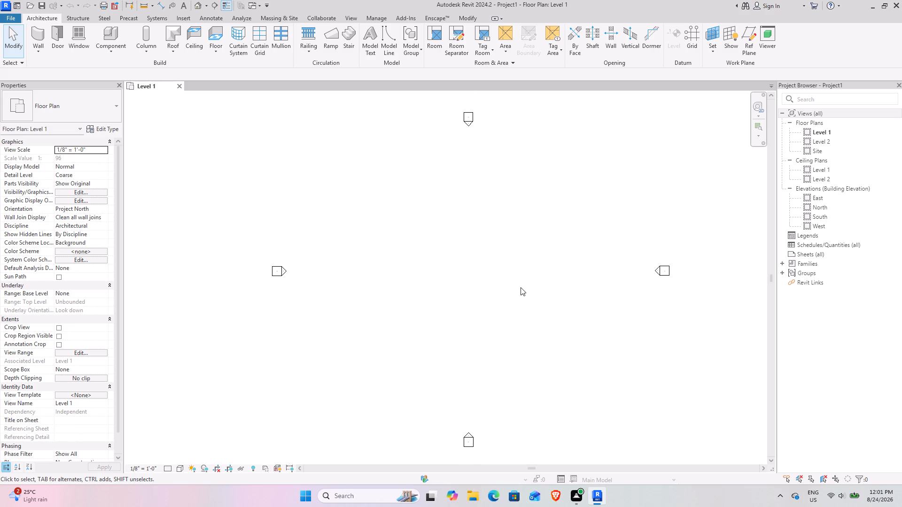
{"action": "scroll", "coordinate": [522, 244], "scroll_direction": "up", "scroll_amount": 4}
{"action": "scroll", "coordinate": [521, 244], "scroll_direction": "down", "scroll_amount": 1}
Examine the arrangement of the four elevation markers around the Level 1 floor plan.
{"action": "scroll", "coordinate": [349, 242], "scroll_direction": "down", "scroll_amount": 2}
{"action": "middle_click", "coordinate": [420, 208]}
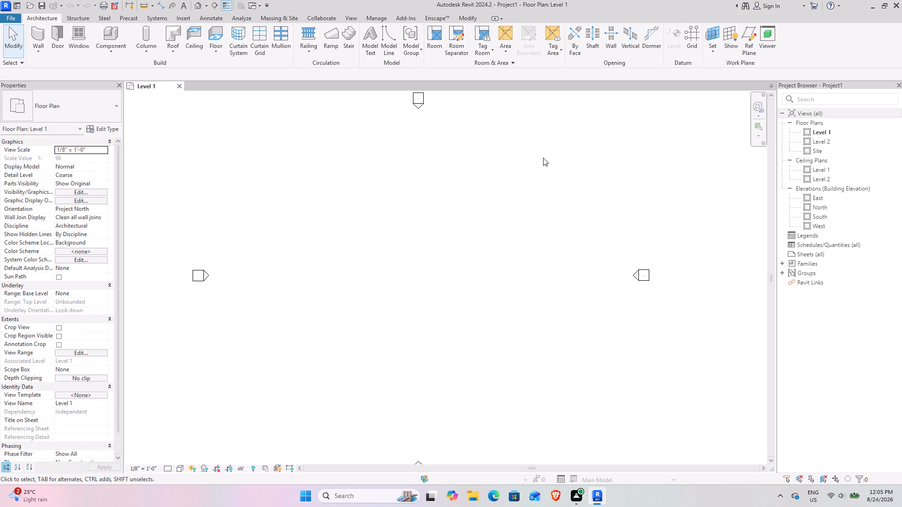
{"action": "scroll", "coordinate": [476, 207], "scroll_direction": "down", "scroll_amount": 3}
{"action": "middle_click_drag", "start_coordinate": [406, 249], "coordinate": [430, 268]}
{"action": "scroll", "coordinate": [438, 270], "scroll_direction": "up", "scroll_amount": 1}
{"action": "middle_click_drag", "start_coordinate": [436, 296], "coordinate": [439, 267]}
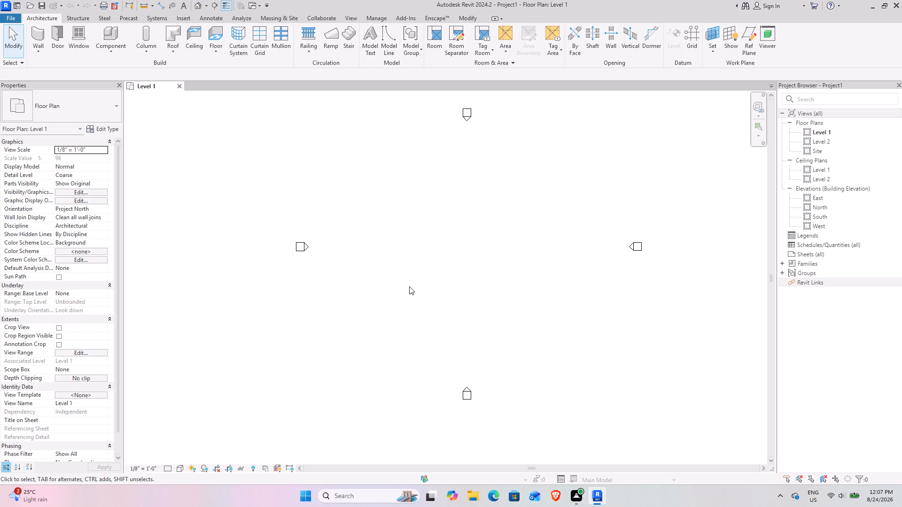
{"action": "scroll", "coordinate": [409, 286], "scroll_direction": "down", "scroll_amount": 2}
{"action": "middle_click_drag", "start_coordinate": [517, 268], "coordinate": [587, 223]}
{"action": "scroll", "coordinate": [523, 138], "scroll_direction": "up", "scroll_amount": 2}
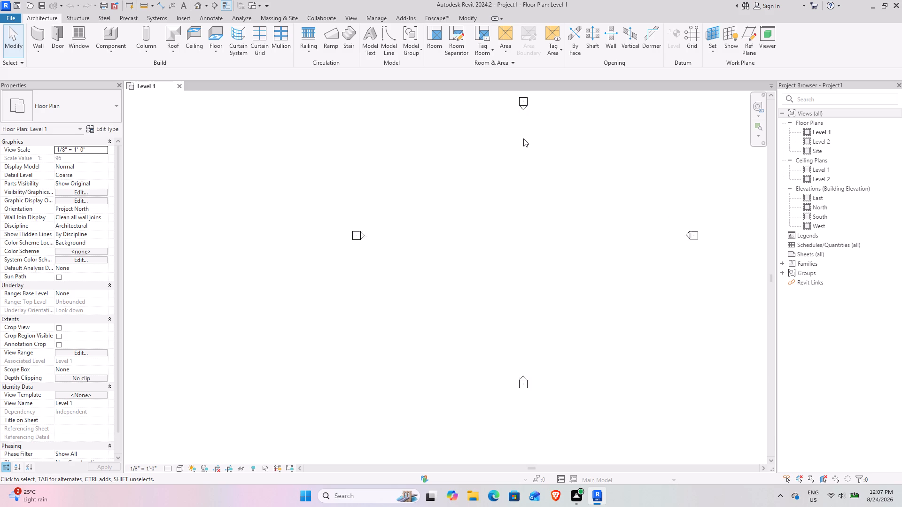
{"action": "scroll", "coordinate": [523, 138], "scroll_direction": "up", "scroll_amount": 1}
{"action": "middle_click_drag", "start_coordinate": [542, 138], "coordinate": [467, 157]}
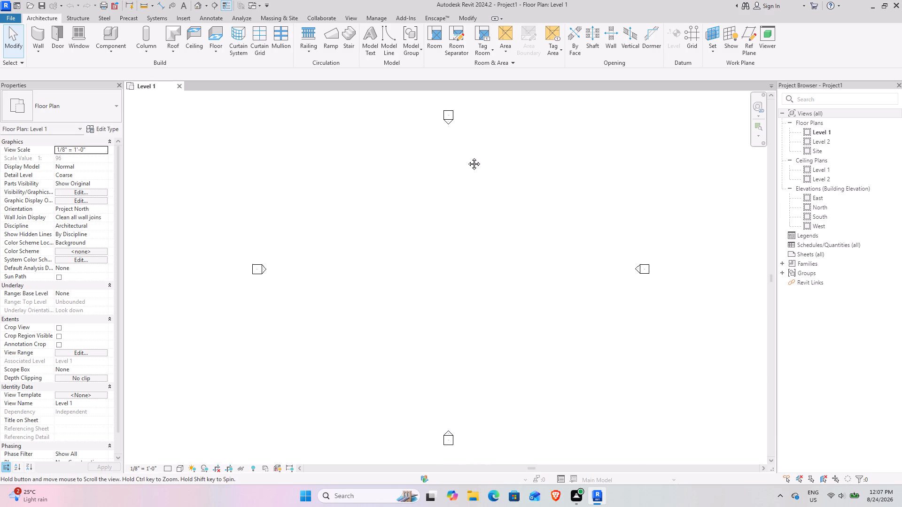
{"action": "middle_click_drag", "start_coordinate": [467, 157], "coordinate": [476, 152]}
{"action": "scroll", "coordinate": [469, 222], "scroll_direction": "up", "scroll_amount": 1}
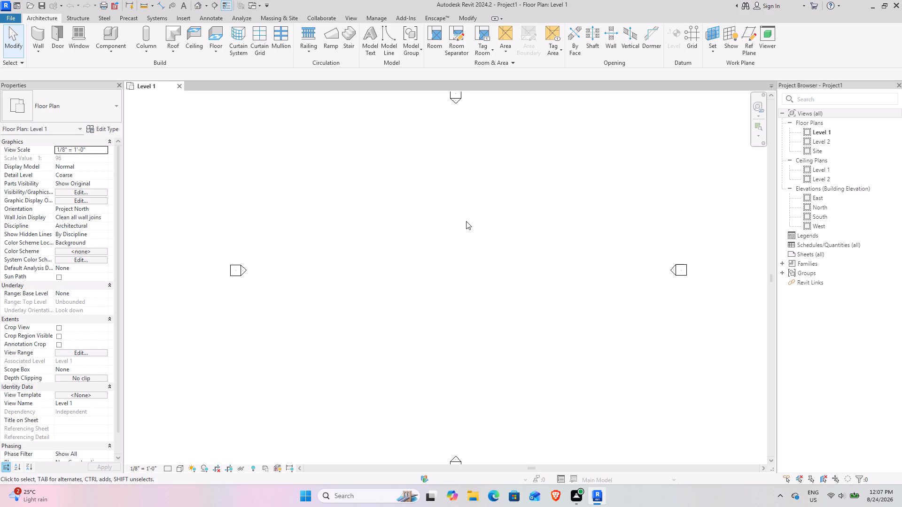
{"action": "middle_click_drag", "start_coordinate": [466, 221], "coordinate": [469, 230]}
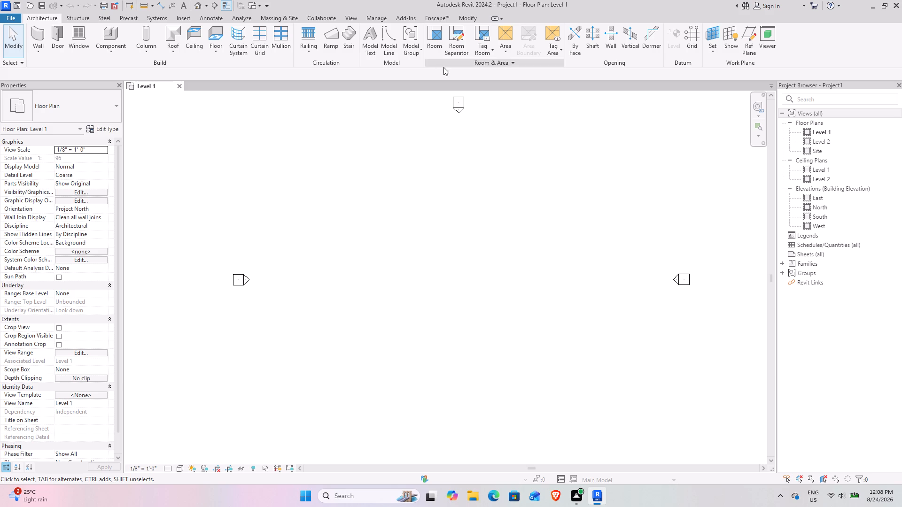
Inspect the north elevation marker up close on the Level 1 plan, then return to all four markers.
{"action": "scroll", "coordinate": [455, 79], "scroll_direction": "up", "scroll_amount": 4}
{"action": "scroll", "coordinate": [473, 114], "scroll_direction": "up", "scroll_amount": 6}
{"action": "middle_click_drag", "start_coordinate": [443, 125], "coordinate": [463, 241]}
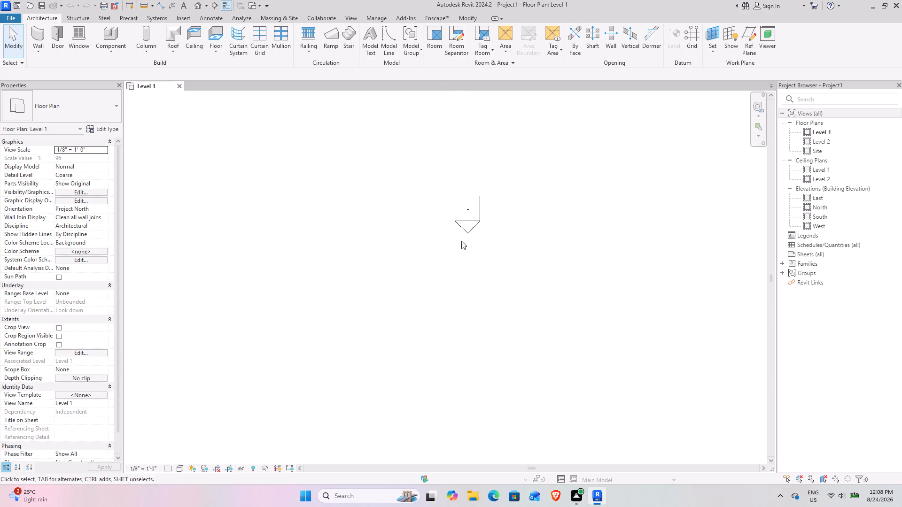
{"action": "scroll", "coordinate": [479, 190], "scroll_direction": "up", "scroll_amount": 19}
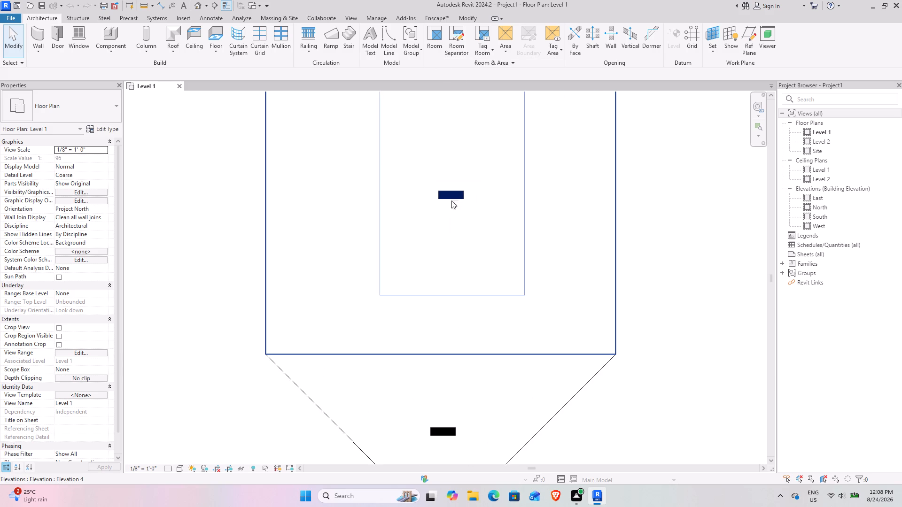
{"action": "scroll", "coordinate": [402, 213], "scroll_direction": "down", "scroll_amount": 5}
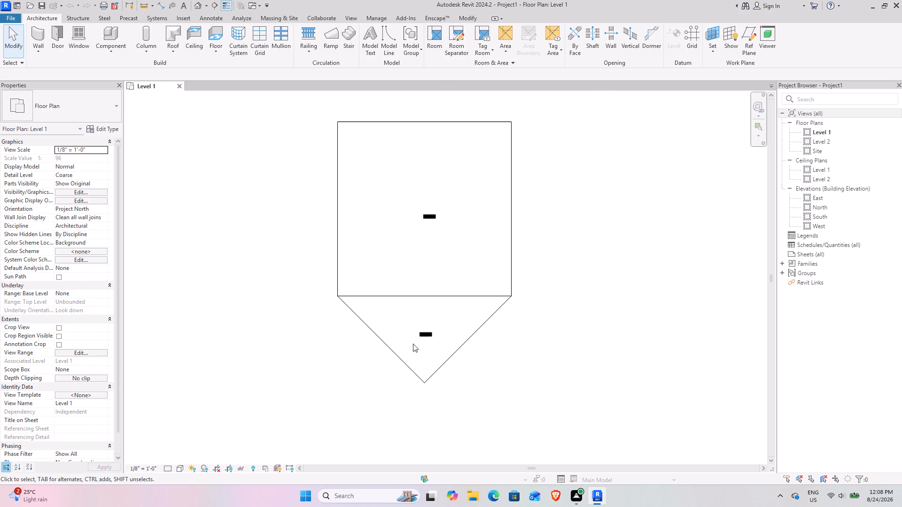
{"action": "scroll", "coordinate": [512, 304], "scroll_direction": "down", "scroll_amount": 15}
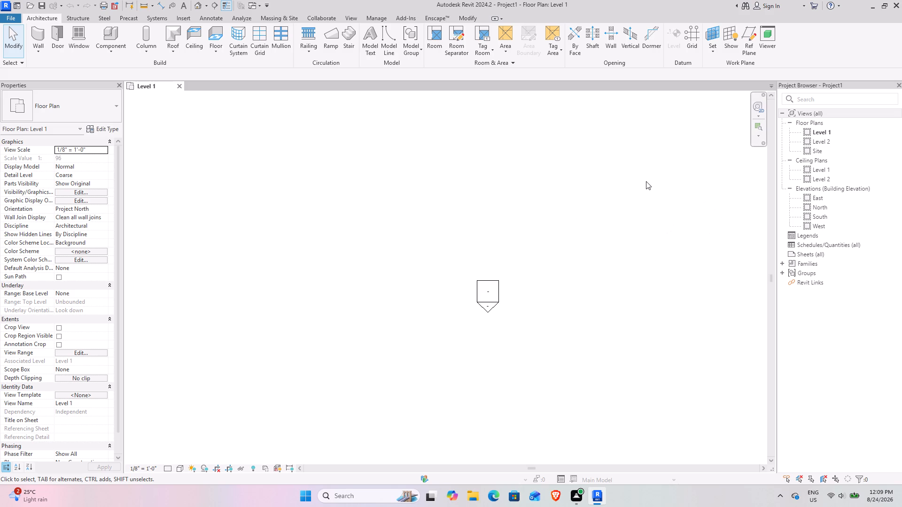
{"action": "scroll", "coordinate": [372, 345], "scroll_direction": "down", "scroll_amount": 11}
{"action": "middle_click_drag", "start_coordinate": [340, 343], "coordinate": [373, 207]}
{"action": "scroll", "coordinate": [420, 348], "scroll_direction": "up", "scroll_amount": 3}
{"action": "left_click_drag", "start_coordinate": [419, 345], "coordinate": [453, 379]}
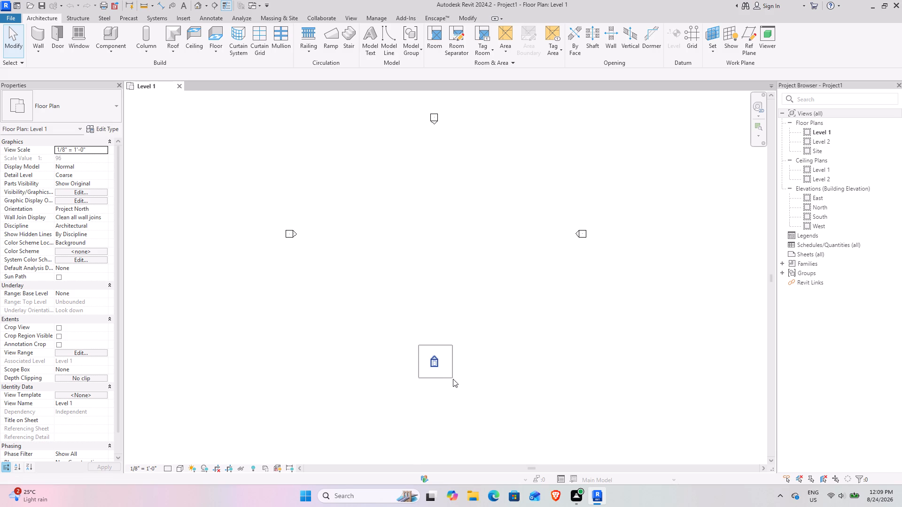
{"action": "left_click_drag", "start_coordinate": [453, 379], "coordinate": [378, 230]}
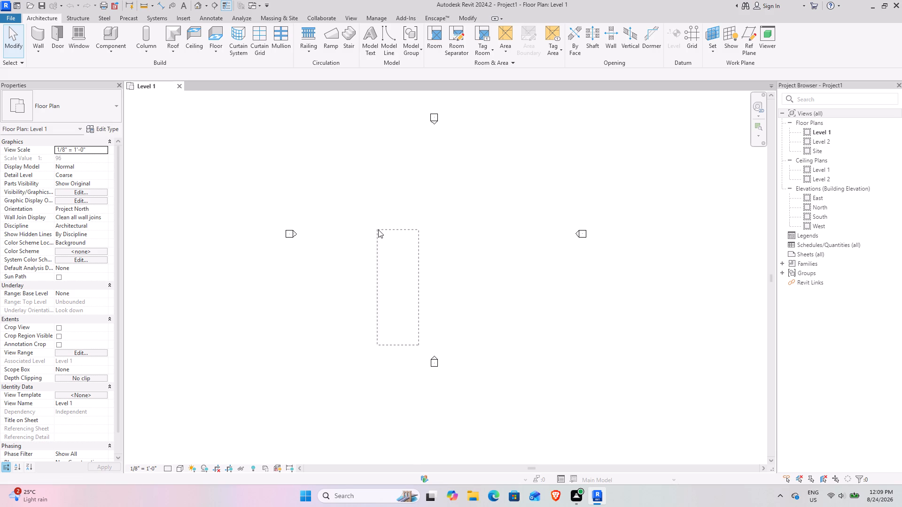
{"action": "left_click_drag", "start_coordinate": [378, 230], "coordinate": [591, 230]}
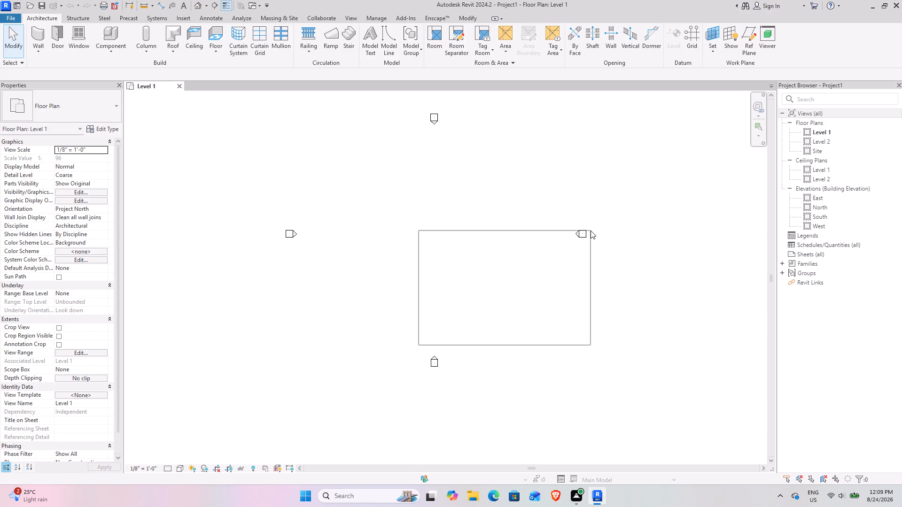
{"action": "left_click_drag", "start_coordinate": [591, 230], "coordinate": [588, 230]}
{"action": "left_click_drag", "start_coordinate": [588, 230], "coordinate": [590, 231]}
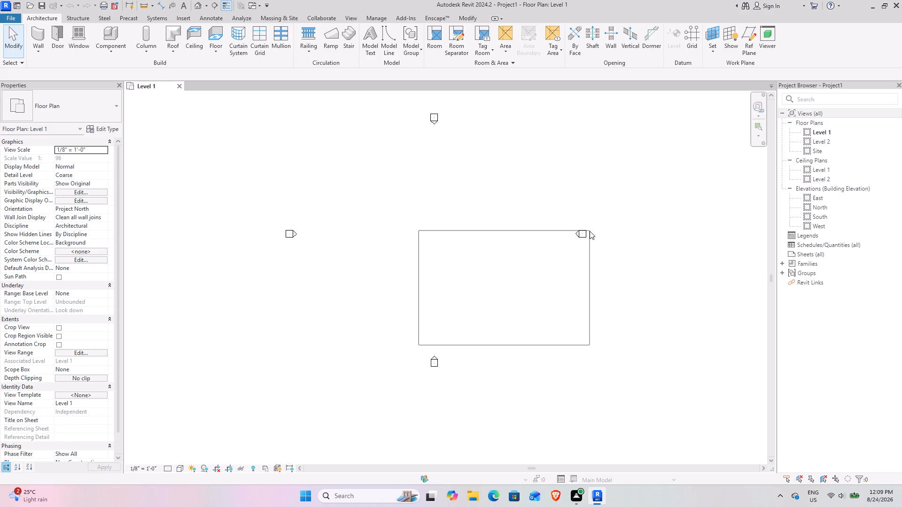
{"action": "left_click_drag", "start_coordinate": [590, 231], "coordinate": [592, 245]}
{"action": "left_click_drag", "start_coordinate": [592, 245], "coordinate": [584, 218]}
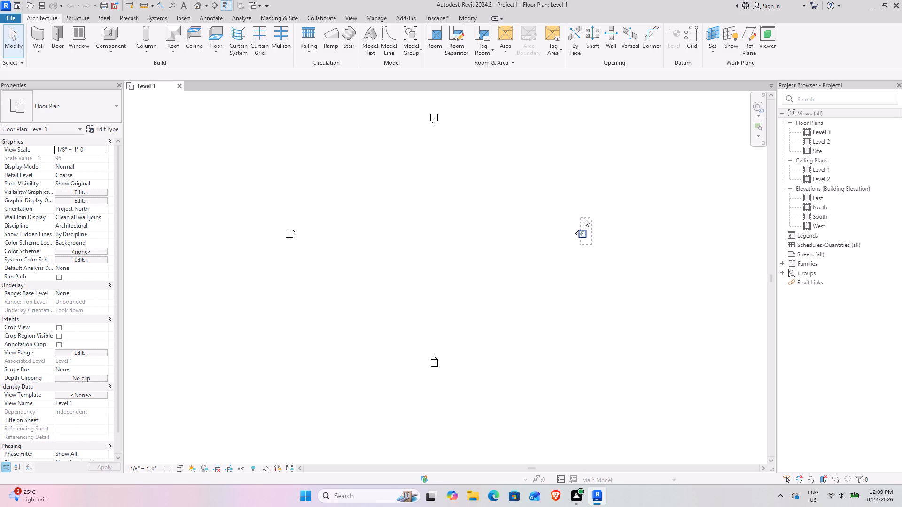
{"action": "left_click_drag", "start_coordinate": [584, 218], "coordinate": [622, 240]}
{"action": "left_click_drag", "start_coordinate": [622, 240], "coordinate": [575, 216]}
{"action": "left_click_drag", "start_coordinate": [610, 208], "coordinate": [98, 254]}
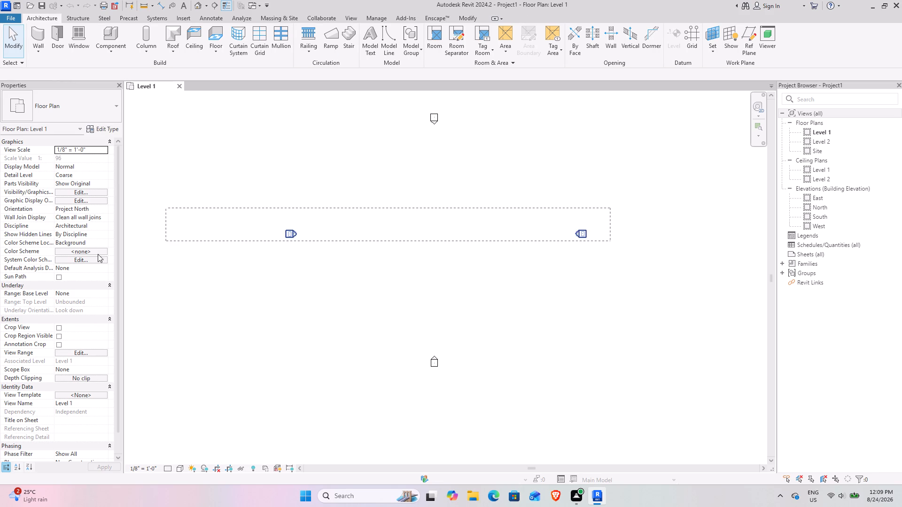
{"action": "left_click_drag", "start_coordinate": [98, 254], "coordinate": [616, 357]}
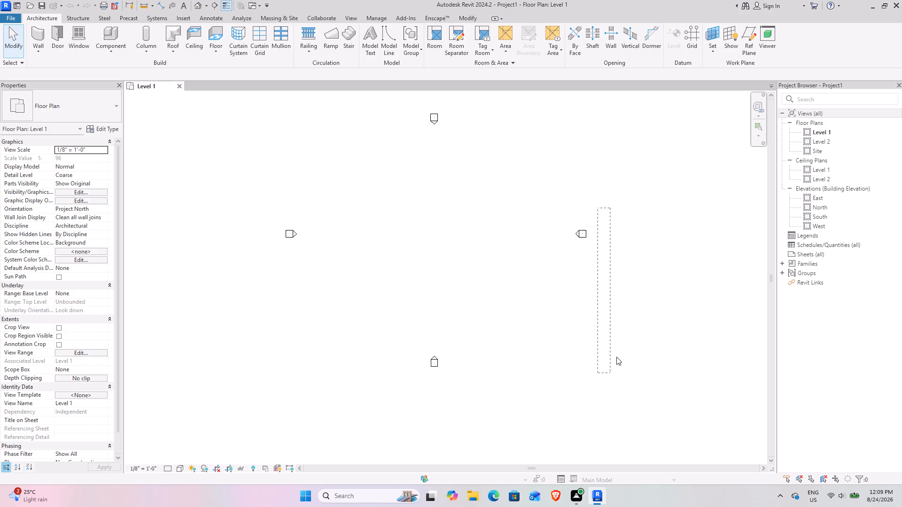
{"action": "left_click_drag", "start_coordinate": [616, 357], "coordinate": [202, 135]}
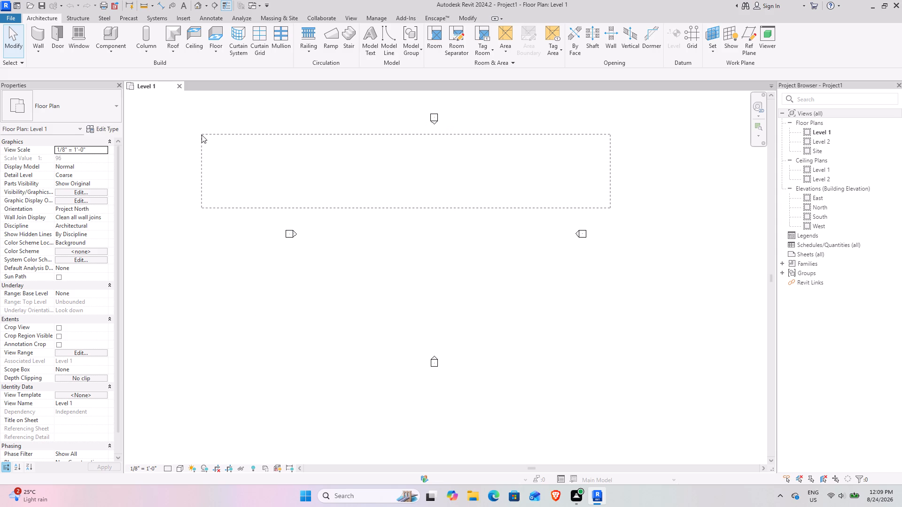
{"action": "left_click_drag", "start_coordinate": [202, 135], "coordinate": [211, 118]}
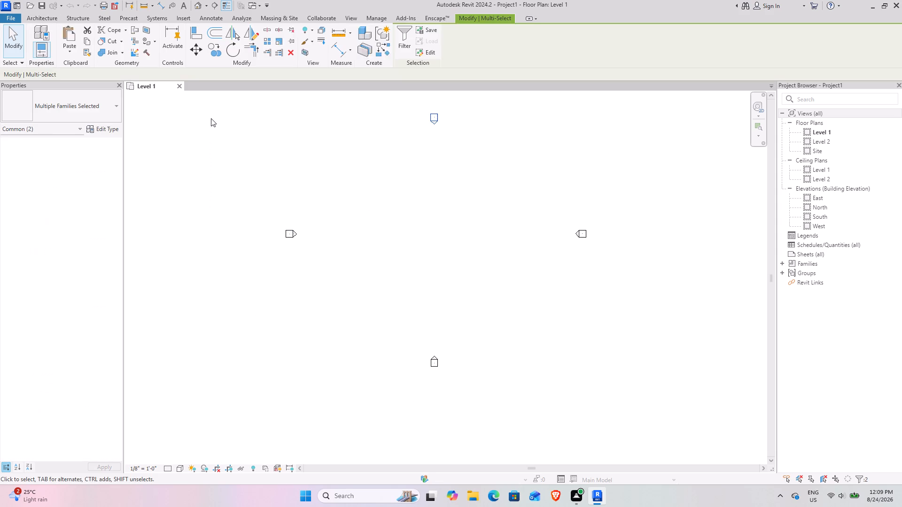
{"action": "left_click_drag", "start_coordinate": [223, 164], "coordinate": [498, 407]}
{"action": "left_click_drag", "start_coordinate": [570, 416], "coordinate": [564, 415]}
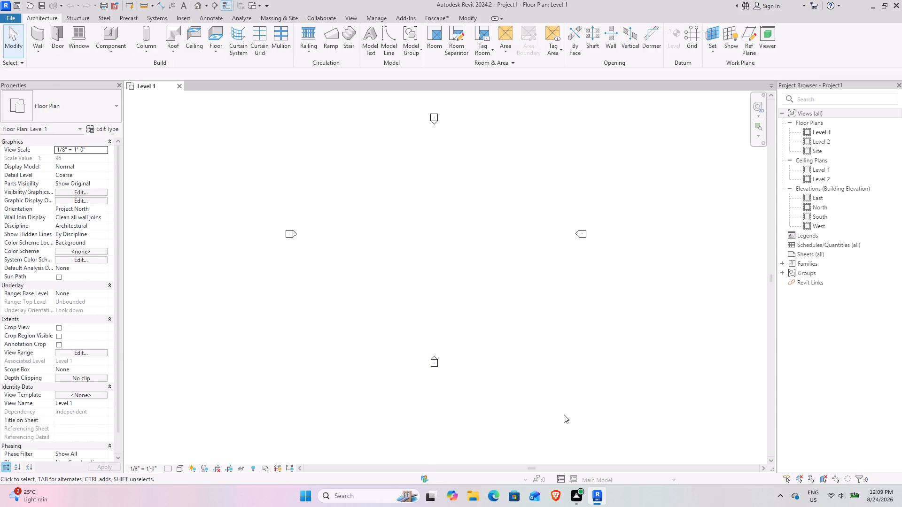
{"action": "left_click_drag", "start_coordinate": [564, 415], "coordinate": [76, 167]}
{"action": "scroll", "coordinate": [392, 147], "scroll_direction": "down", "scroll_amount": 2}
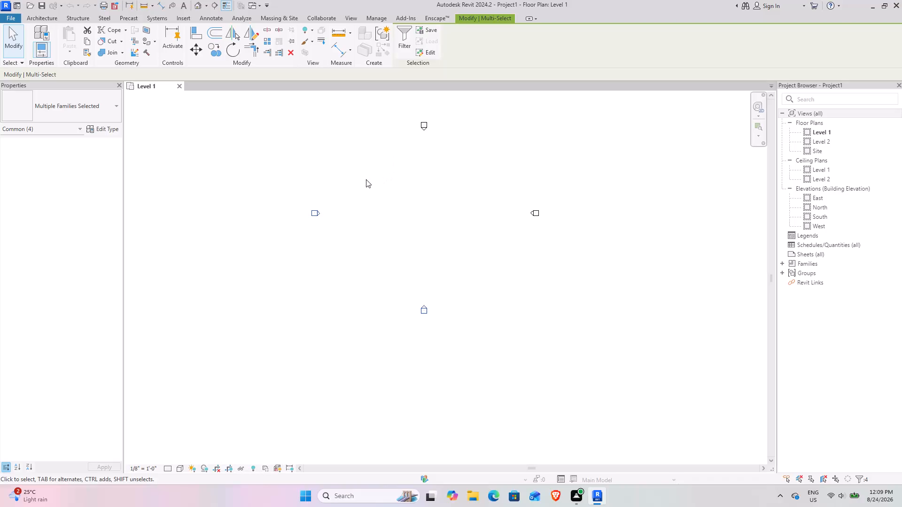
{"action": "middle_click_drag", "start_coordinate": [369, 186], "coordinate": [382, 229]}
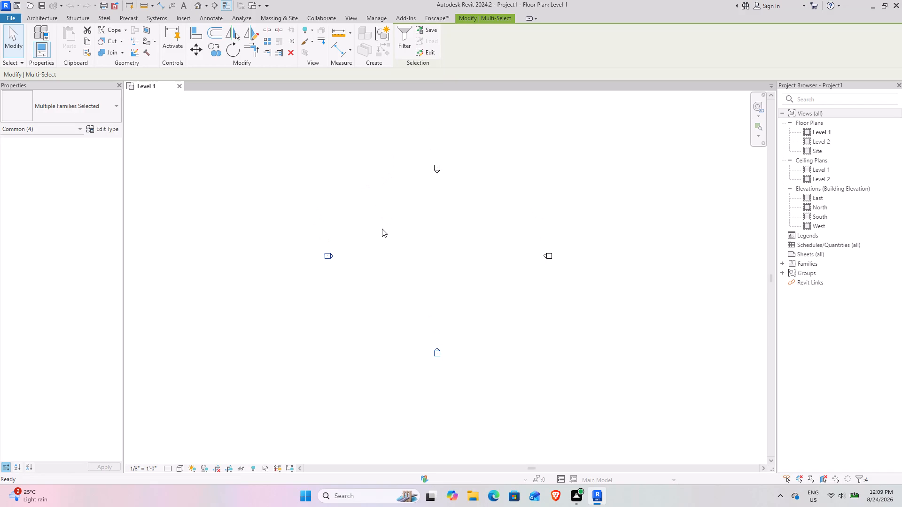
Open the North elevation view and examine the Level 1 and Level 2 lines and their level heads.
{"action": "double_click", "coordinate": [830, 205]}
{"action": "scroll", "coordinate": [563, 300], "scroll_direction": "down", "scroll_amount": 2}
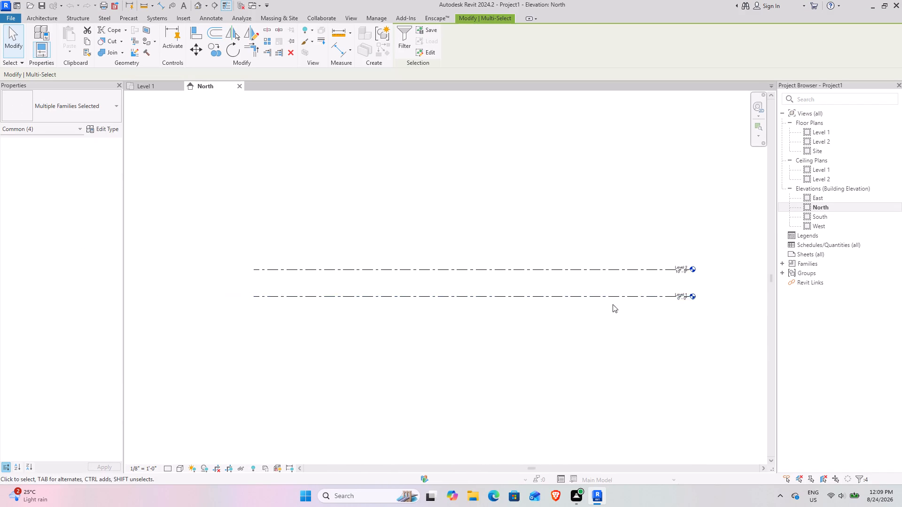
{"action": "middle_click_drag", "start_coordinate": [609, 304], "coordinate": [329, 312]}
{"action": "scroll", "coordinate": [416, 294], "scroll_direction": "up", "scroll_amount": 2}
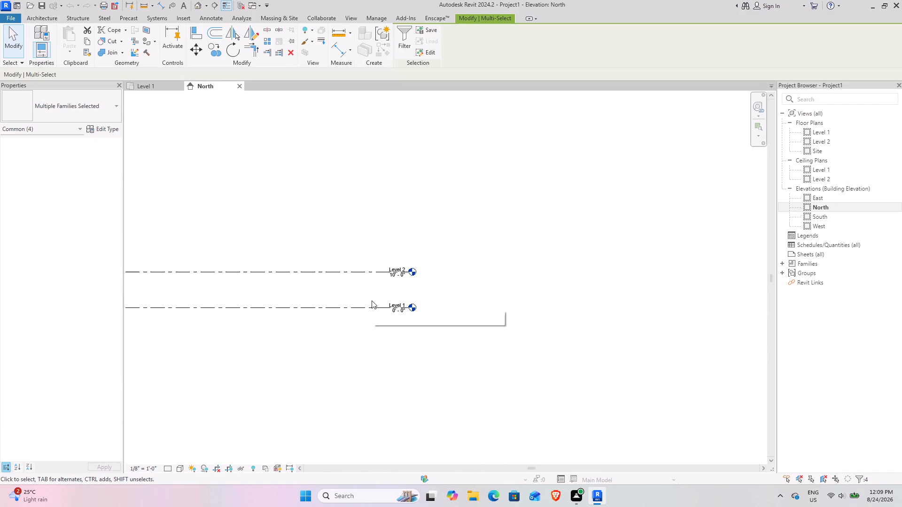
{"action": "scroll", "coordinate": [353, 277], "scroll_direction": "up", "scroll_amount": 1}
{"action": "middle_click_drag", "start_coordinate": [353, 277], "coordinate": [390, 285]}
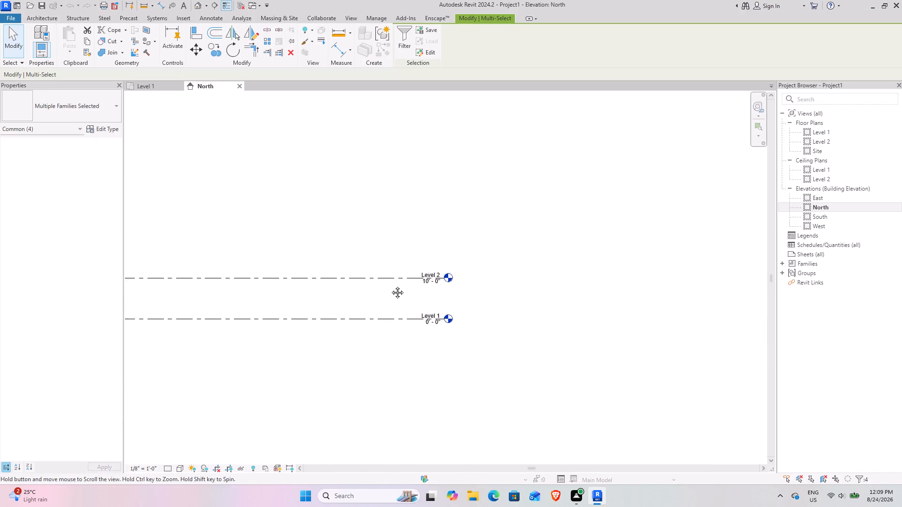
{"action": "middle_click_drag", "start_coordinate": [390, 285], "coordinate": [403, 289]}
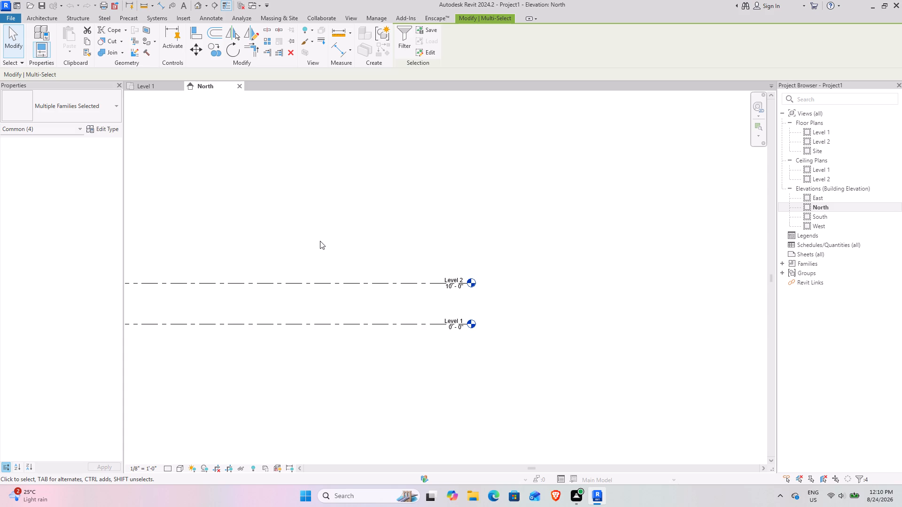
{"action": "scroll", "coordinate": [280, 246], "scroll_direction": "down", "scroll_amount": 2}
{"action": "middle_click_drag", "start_coordinate": [275, 247], "coordinate": [282, 247]}
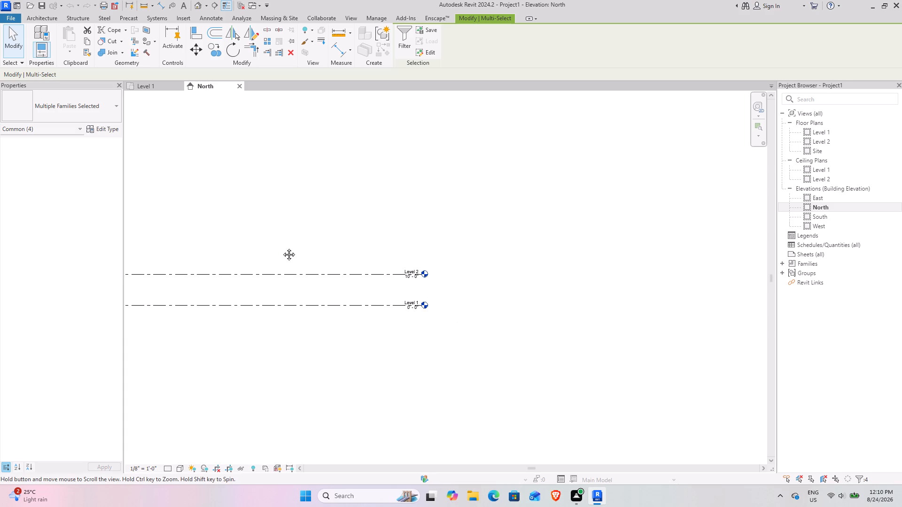
{"action": "middle_click_drag", "start_coordinate": [282, 247], "coordinate": [535, 285]}
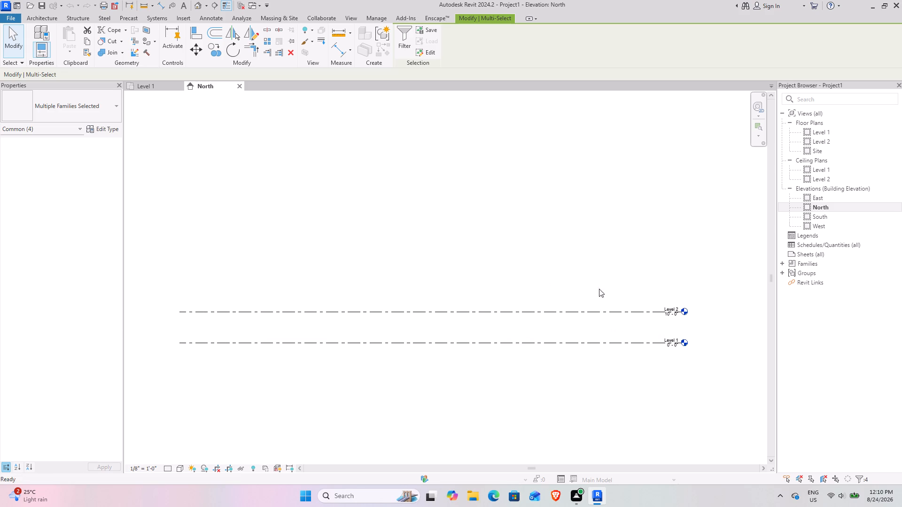
{"action": "middle_click_drag", "start_coordinate": [605, 308], "coordinate": [427, 300]}
{"action": "scroll", "coordinate": [465, 318], "scroll_direction": "up", "scroll_amount": 6}
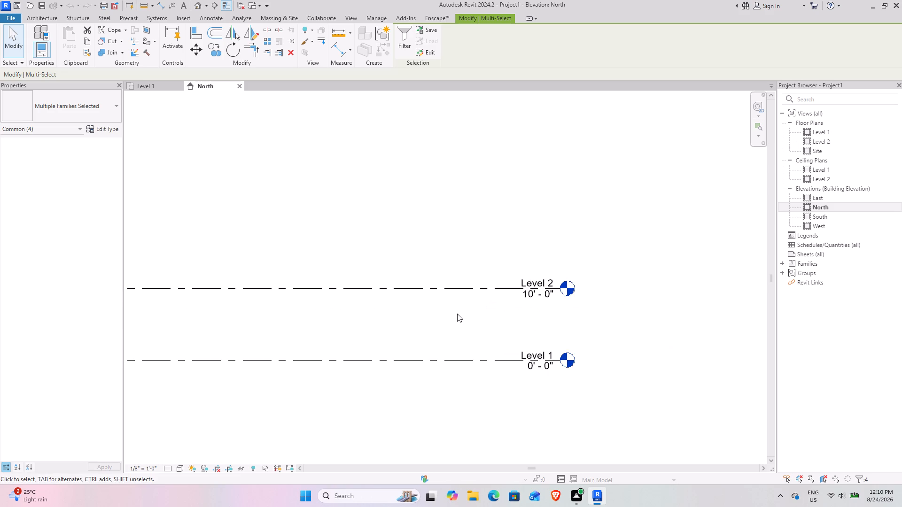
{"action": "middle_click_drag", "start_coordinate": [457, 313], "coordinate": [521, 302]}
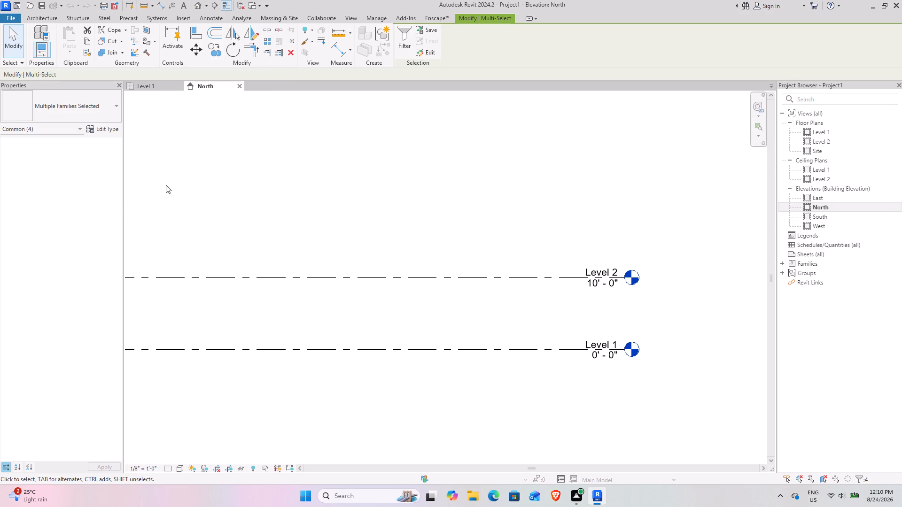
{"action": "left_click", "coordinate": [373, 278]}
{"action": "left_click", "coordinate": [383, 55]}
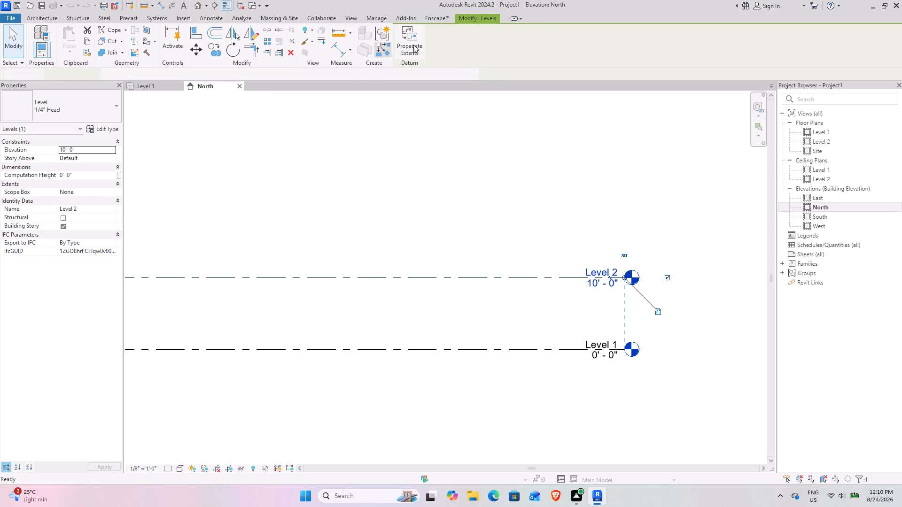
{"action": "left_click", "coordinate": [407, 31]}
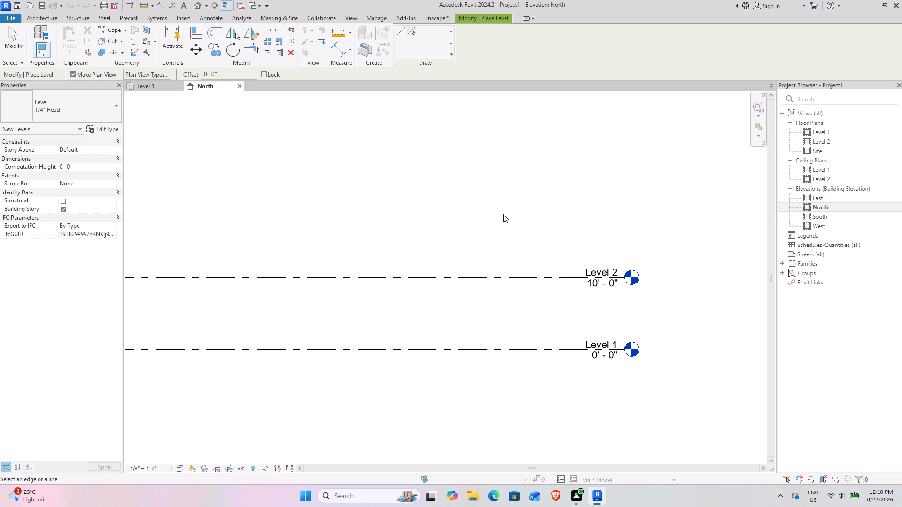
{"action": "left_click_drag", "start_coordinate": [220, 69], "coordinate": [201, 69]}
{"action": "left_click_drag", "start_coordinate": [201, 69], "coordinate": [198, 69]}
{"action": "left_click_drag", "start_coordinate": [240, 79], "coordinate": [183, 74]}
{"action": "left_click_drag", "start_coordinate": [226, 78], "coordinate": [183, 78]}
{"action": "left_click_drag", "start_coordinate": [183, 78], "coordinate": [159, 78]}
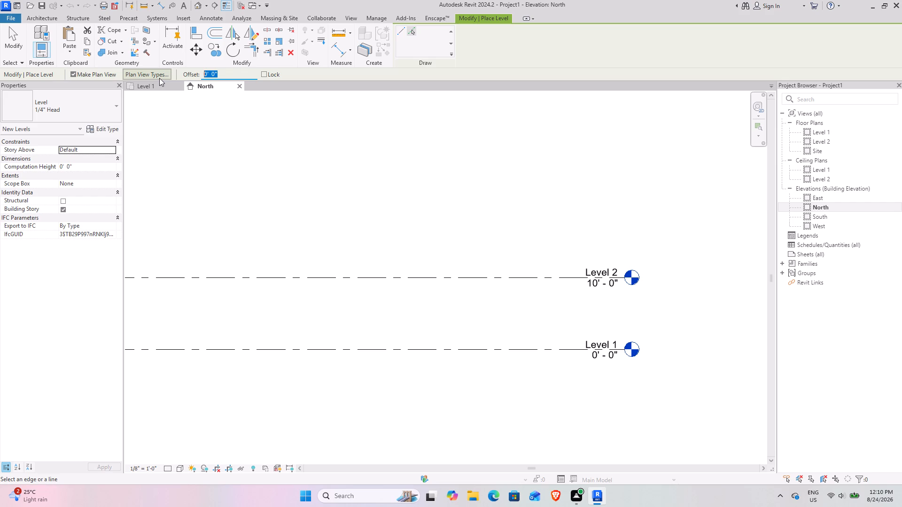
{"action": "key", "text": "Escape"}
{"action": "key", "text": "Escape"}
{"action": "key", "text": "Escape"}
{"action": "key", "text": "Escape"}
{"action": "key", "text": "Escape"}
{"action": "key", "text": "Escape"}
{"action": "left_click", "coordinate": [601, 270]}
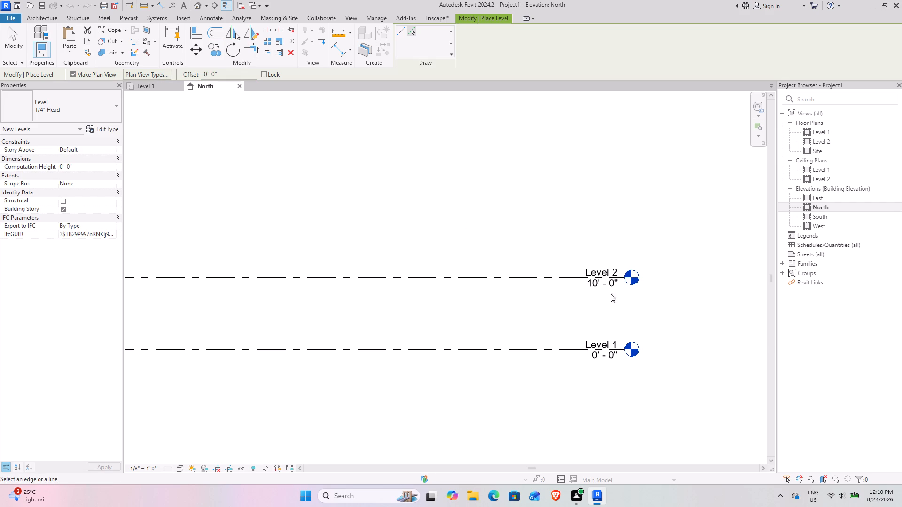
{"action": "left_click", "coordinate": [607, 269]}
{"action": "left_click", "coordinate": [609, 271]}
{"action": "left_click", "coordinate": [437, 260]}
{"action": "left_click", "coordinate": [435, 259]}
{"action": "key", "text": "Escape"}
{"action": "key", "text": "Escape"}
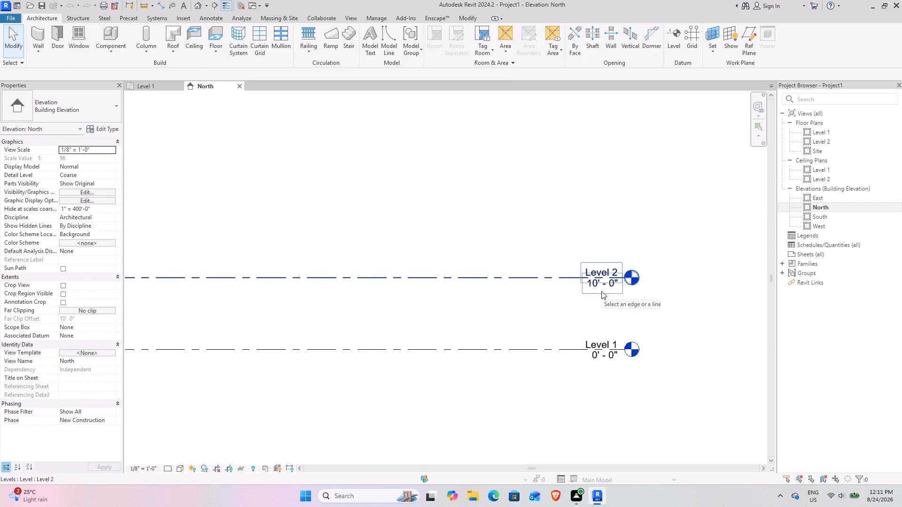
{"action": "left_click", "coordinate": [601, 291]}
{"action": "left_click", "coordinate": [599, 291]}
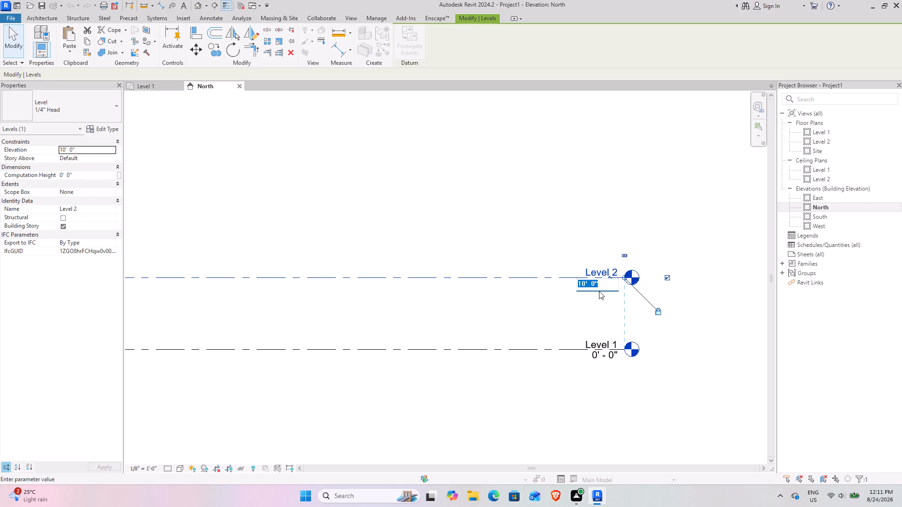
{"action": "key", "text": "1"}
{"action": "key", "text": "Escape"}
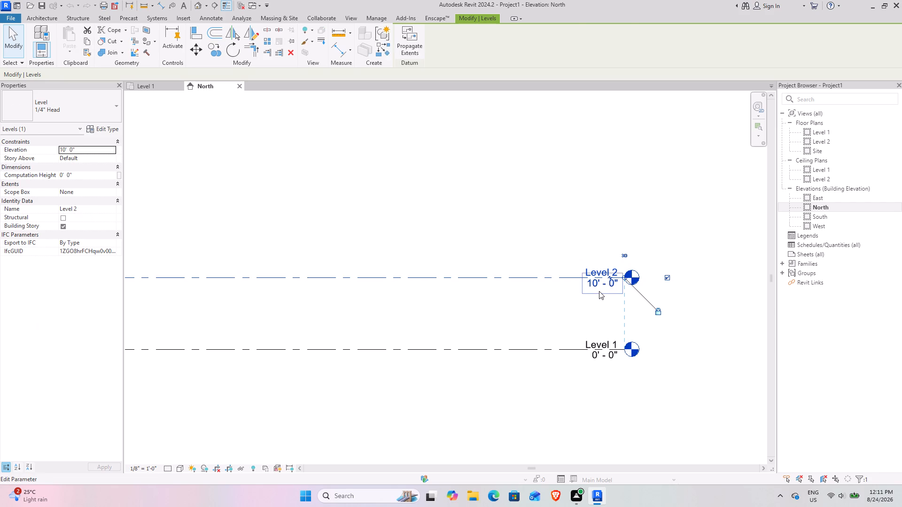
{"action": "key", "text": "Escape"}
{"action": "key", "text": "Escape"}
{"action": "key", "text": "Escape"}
Create a new level 5' above Level 2 by picking its line with the level offset set to 5'.
{"action": "left_click", "coordinate": [534, 275]}
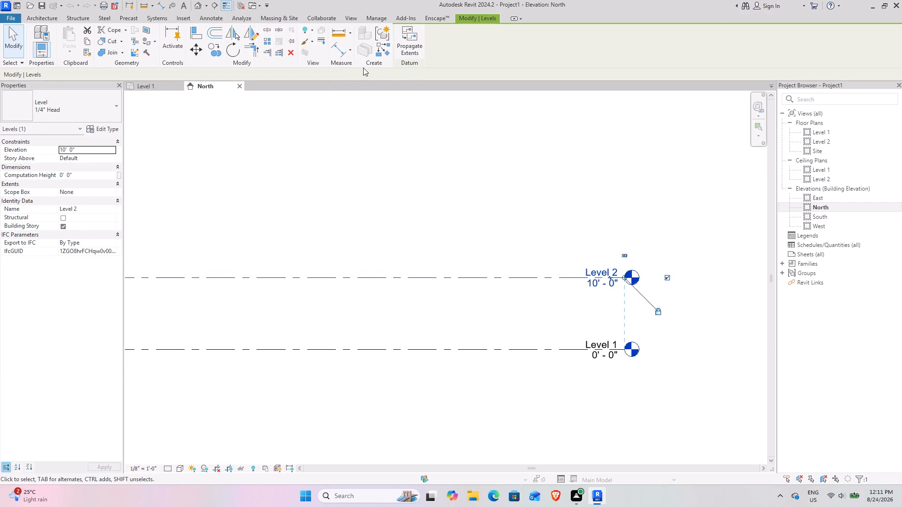
{"action": "left_click", "coordinate": [374, 55]}
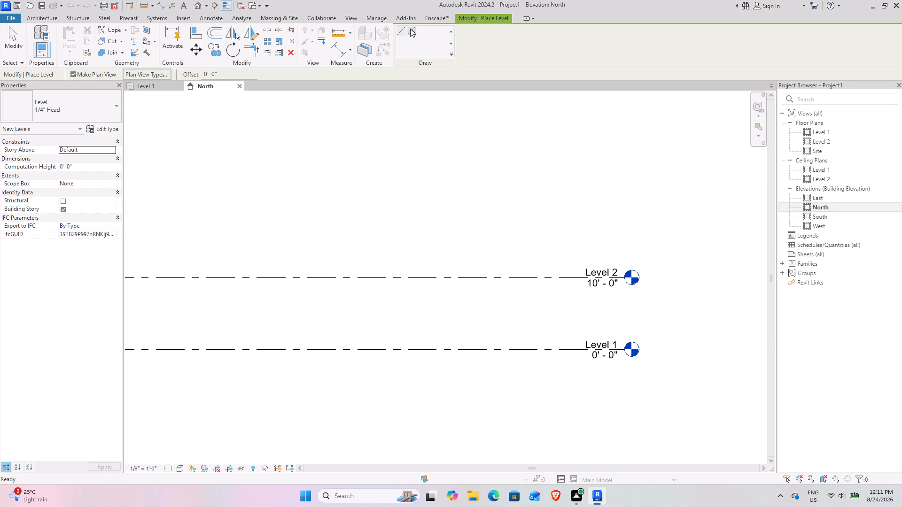
{"action": "left_click", "coordinate": [410, 29]}
{"action": "left_click_drag", "start_coordinate": [233, 83], "coordinate": [195, 90]}
{"action": "left_click_drag", "start_coordinate": [236, 73], "coordinate": [185, 74]}
{"action": "type", "text": "5'"}
{"action": "key", "text": "Return"}
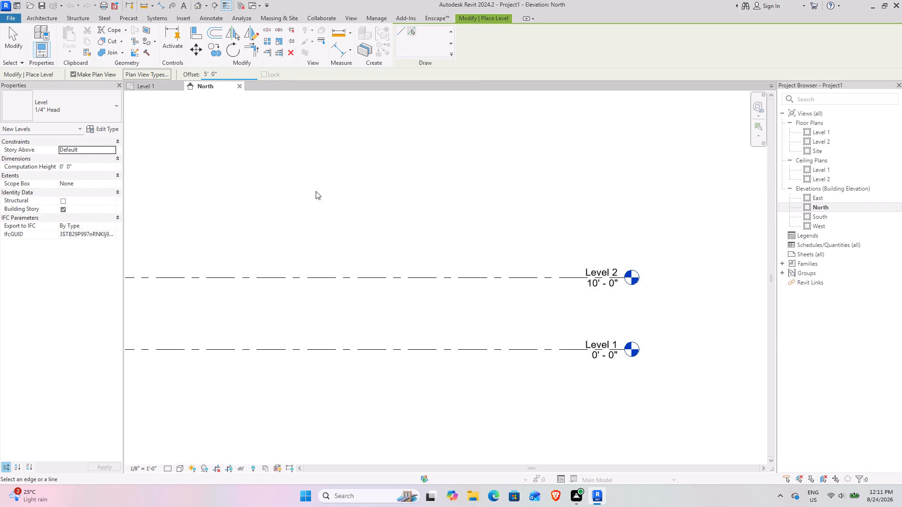
{"action": "left_click", "coordinate": [440, 274]}
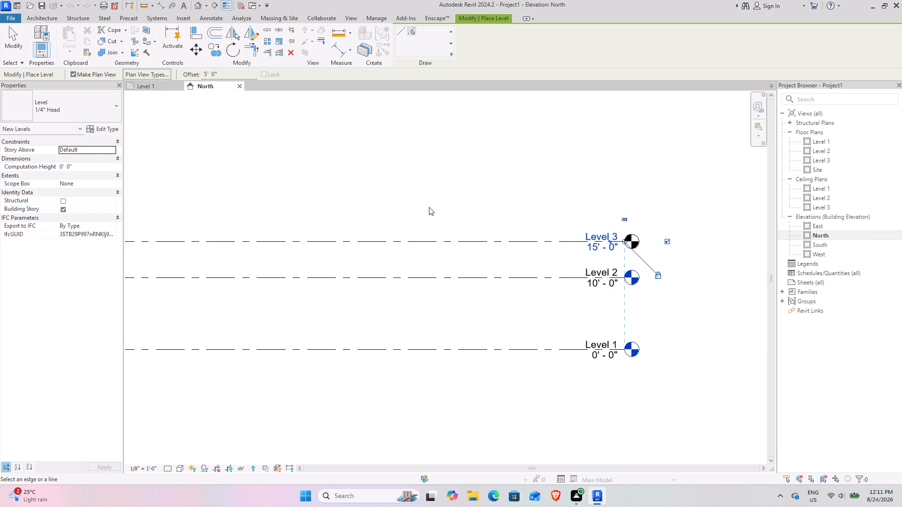
Add six more levels above the 15' level at 5' intervals, from 20' up to 45', each offset from the previous topmost line.
{"action": "left_click", "coordinate": [437, 238]}
{"action": "middle_click_drag", "start_coordinate": [437, 238], "coordinate": [437, 238]}
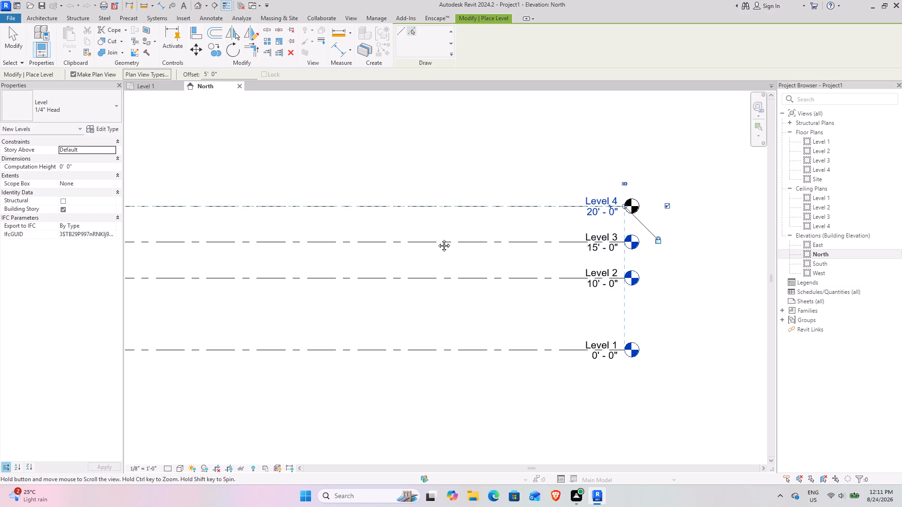
{"action": "middle_click_drag", "start_coordinate": [437, 238], "coordinate": [456, 372]}
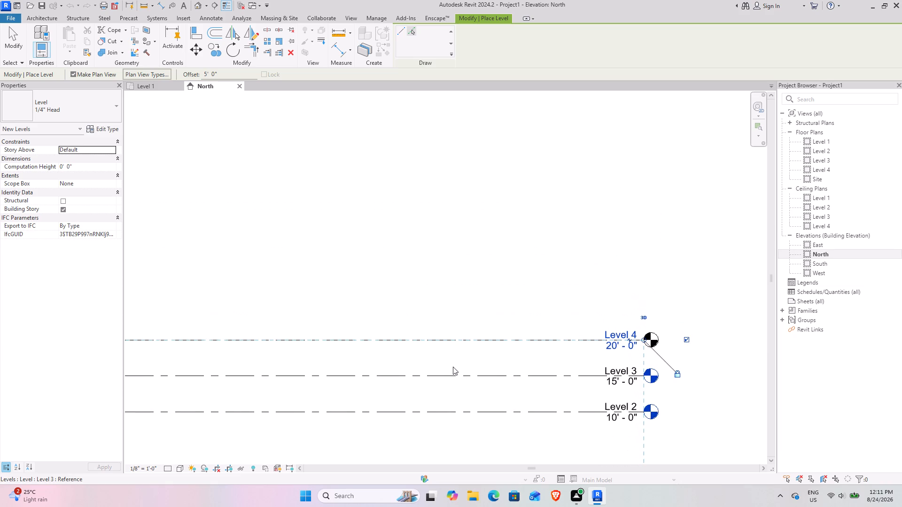
{"action": "left_click", "coordinate": [471, 338]}
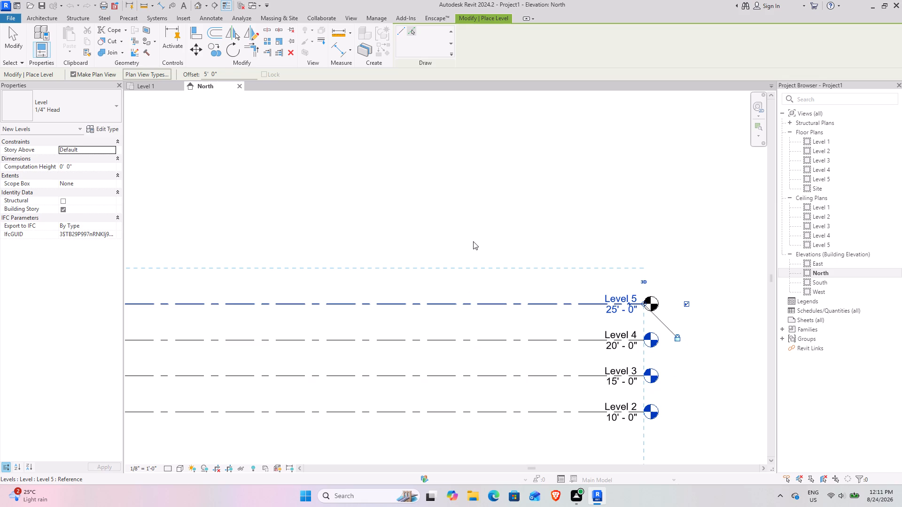
{"action": "left_click", "coordinate": [508, 302]}
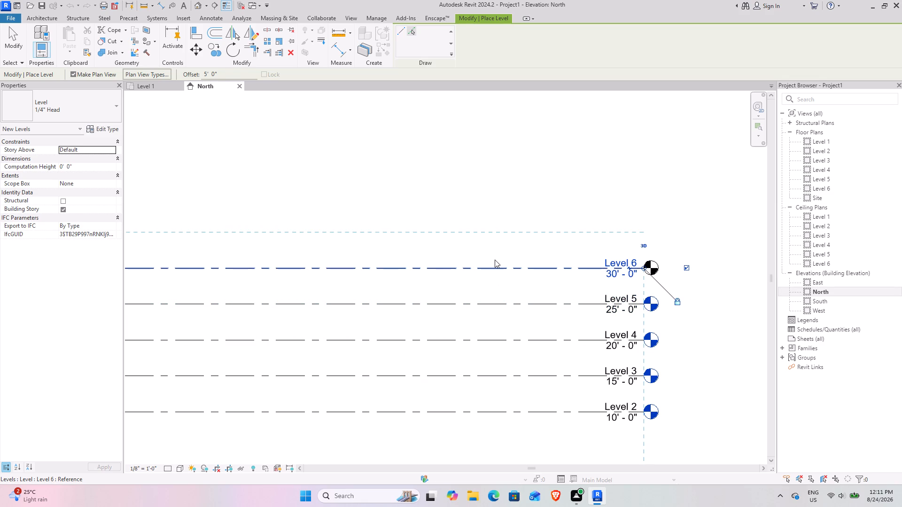
{"action": "left_click", "coordinate": [492, 267]}
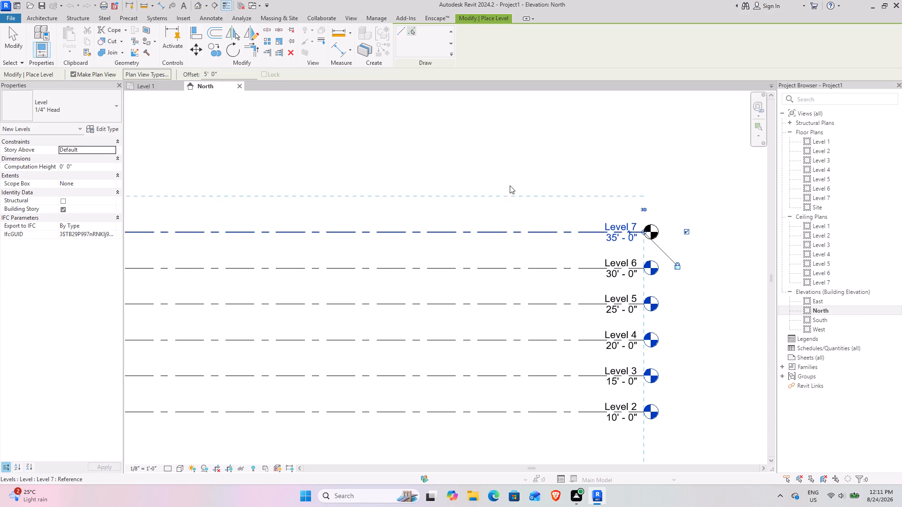
{"action": "left_click", "coordinate": [482, 231]}
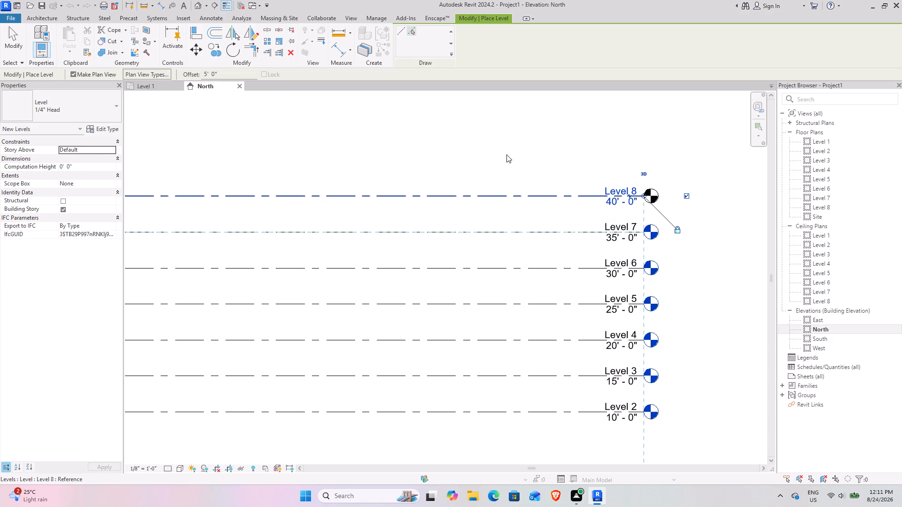
{"action": "left_click", "coordinate": [489, 196]}
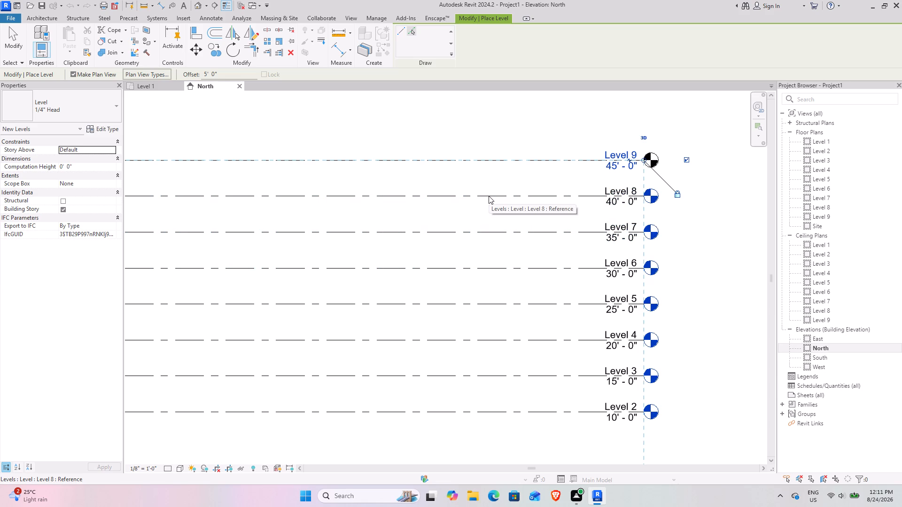
{"action": "key", "text": "Escape"}
{"action": "key", "text": "Escape"}
{"action": "key", "text": "Escape"}
Rename Level 1 as ROAD LEVEL and rename its corresponding views to match.
{"action": "middle_click_drag", "start_coordinate": [608, 354], "coordinate": [585, 245]}
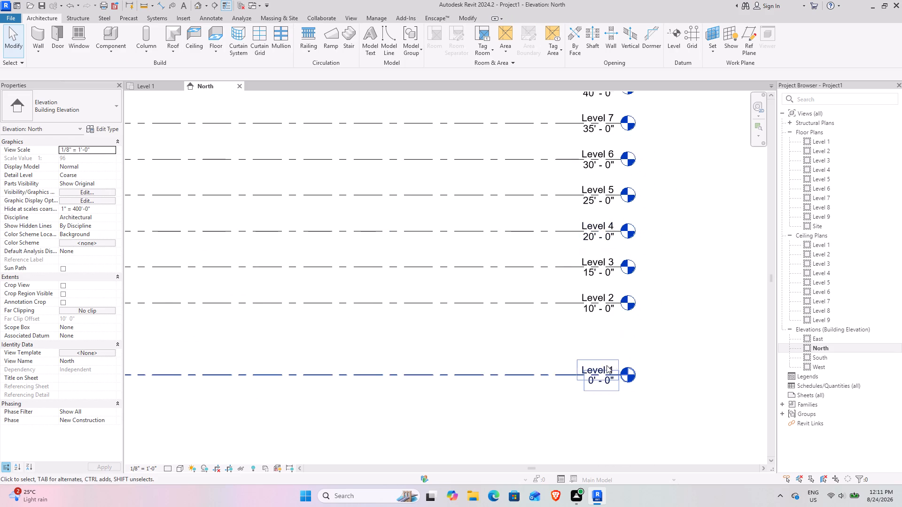
{"action": "middle_click_drag", "start_coordinate": [594, 362], "coordinate": [550, 285]}
{"action": "scroll", "coordinate": [550, 295], "scroll_direction": "up", "scroll_amount": 5}
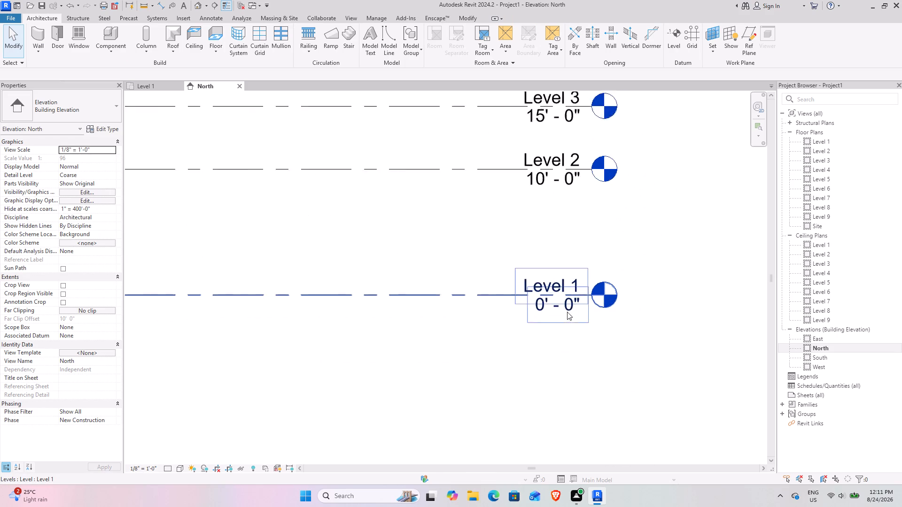
{"action": "scroll", "coordinate": [515, 311], "scroll_direction": "down", "scroll_amount": 3}
{"action": "middle_click_drag", "start_coordinate": [521, 248], "coordinate": [527, 308]}
{"action": "scroll", "coordinate": [527, 308], "scroll_direction": "down", "scroll_amount": 2}
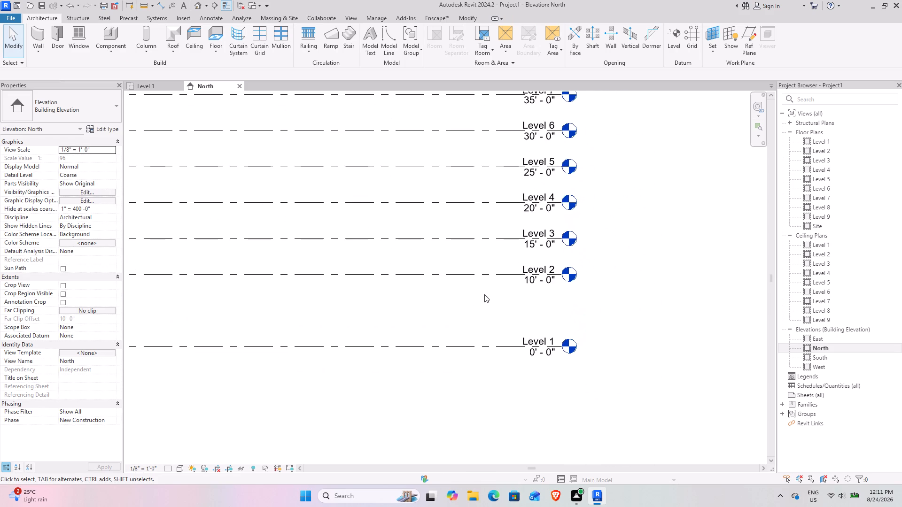
{"action": "middle_click_drag", "start_coordinate": [484, 294], "coordinate": [497, 317]}
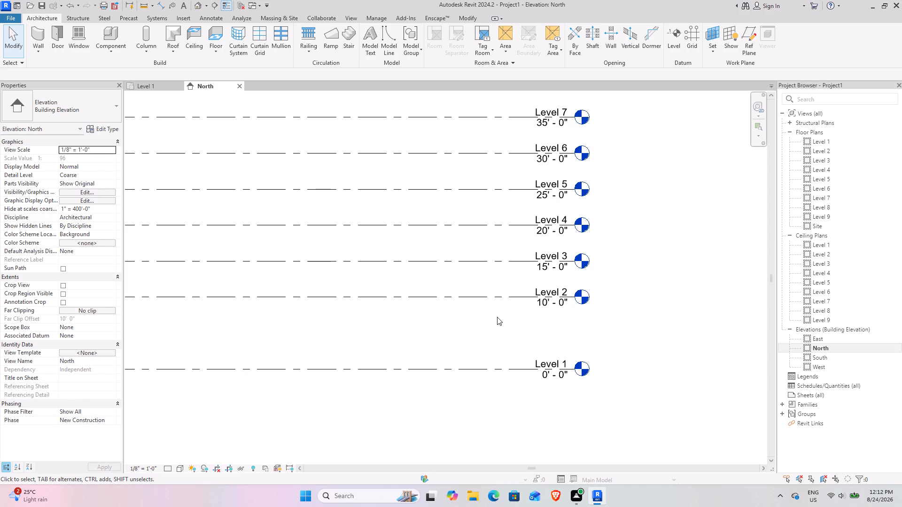
{"action": "scroll", "coordinate": [560, 359], "scroll_direction": "up", "scroll_amount": 8}
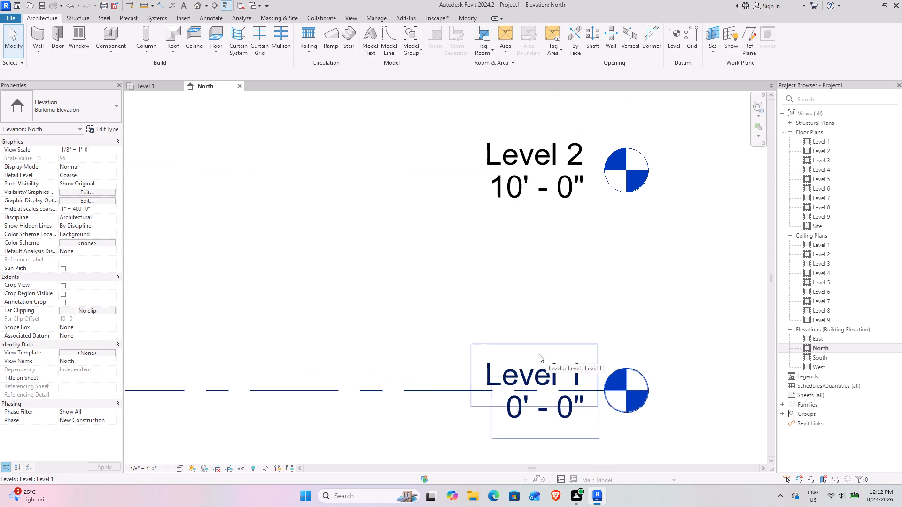
{"action": "left_click", "coordinate": [495, 367]}
{"action": "left_click", "coordinate": [509, 362]}
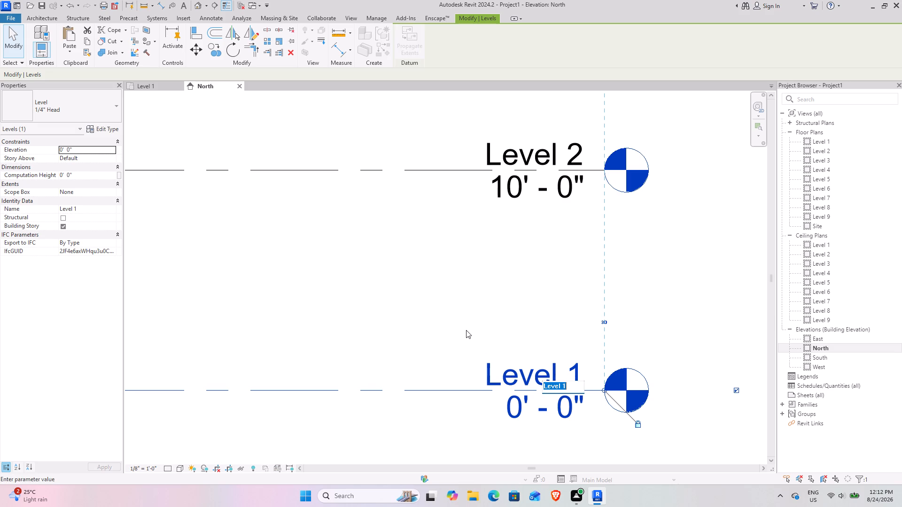
{"action": "key", "text": "r"}
{"action": "type", "text": "OAD"}
{"action": "key", "text": "space"}
{"action": "type", "text": "LE"}
{"action": "type", "text": "VEL"}
{"action": "left_click", "coordinate": [485, 257]}
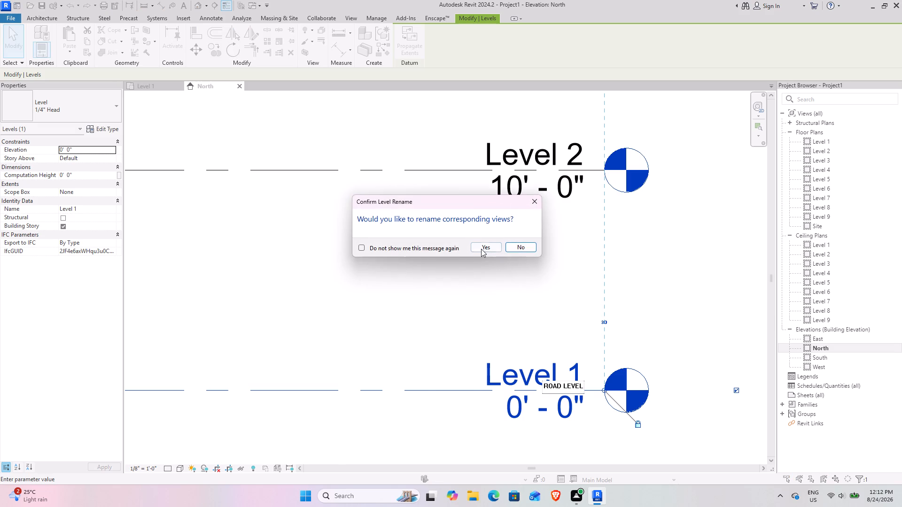
{"action": "left_click", "coordinate": [481, 249]}
Rename Level 2 as DRIVE LEVEL and rename its corresponding views to match.
{"action": "left_click", "coordinate": [523, 136]}
{"action": "left_click", "coordinate": [529, 146]}
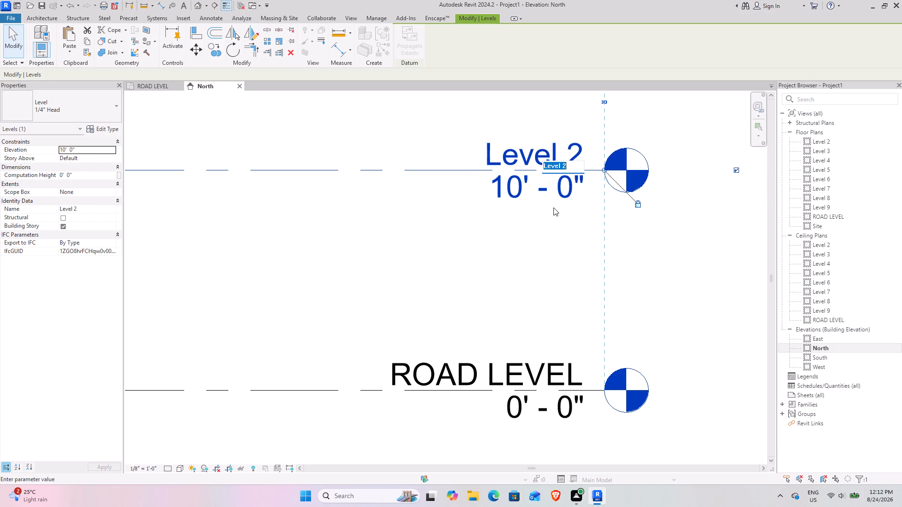
{"action": "key", "text": "d"}
{"action": "type", "text": "RIVE LEVEL"}
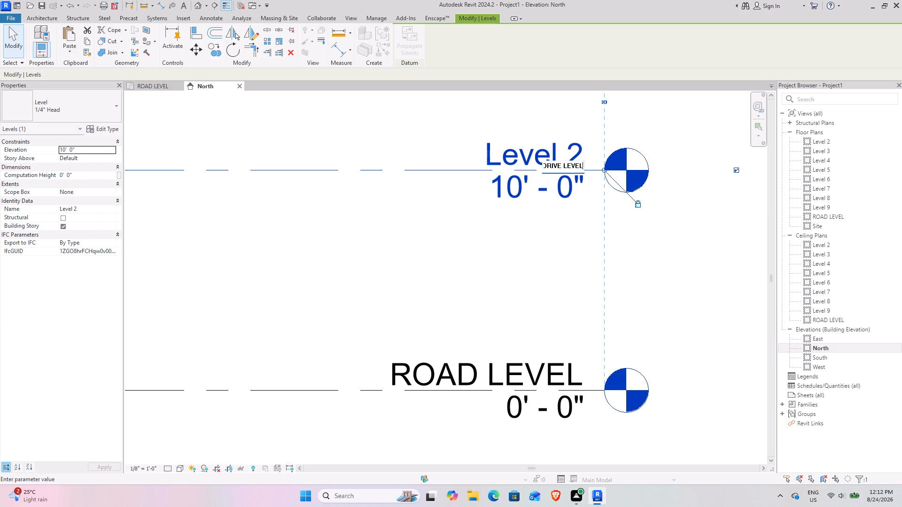
{"action": "left_click", "coordinate": [521, 239]}
{"action": "left_click", "coordinate": [484, 250]}
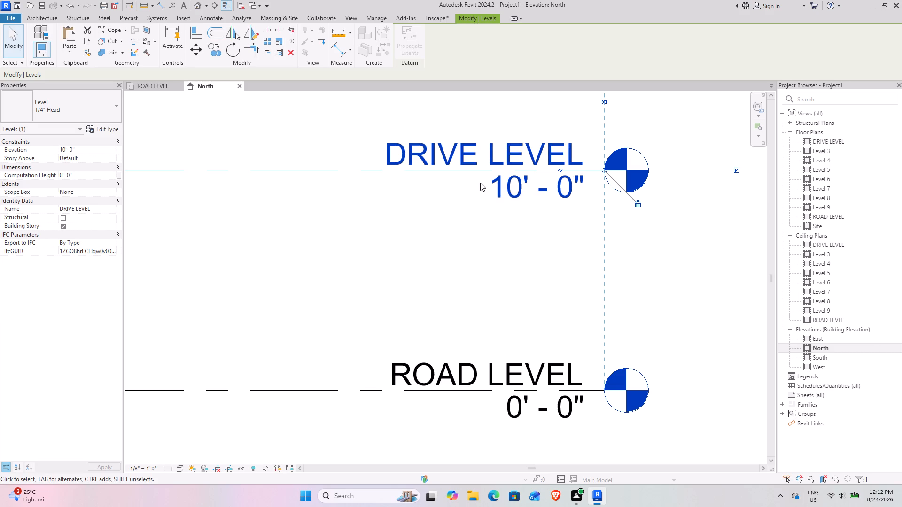
Set the distance between ROAD LEVEL and DRIVE LEVEL to 1'6" by moving DRIVE LEVEL.
{"action": "middle_click_drag", "start_coordinate": [480, 172], "coordinate": [490, 386]}
{"action": "scroll", "coordinate": [473, 330], "scroll_direction": "down", "scroll_amount": 4}
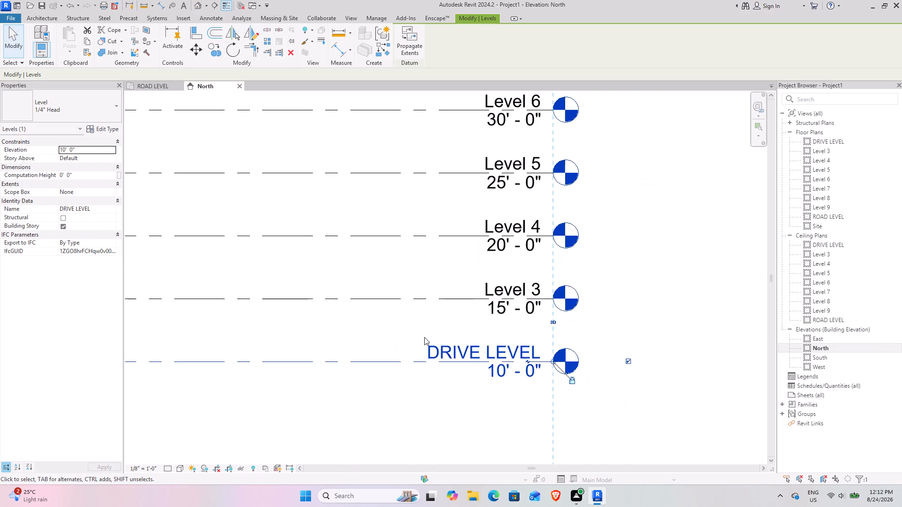
{"action": "middle_click_drag", "start_coordinate": [419, 337], "coordinate": [510, 194]}
{"action": "scroll", "coordinate": [342, 276], "scroll_direction": "down", "scroll_amount": 2}
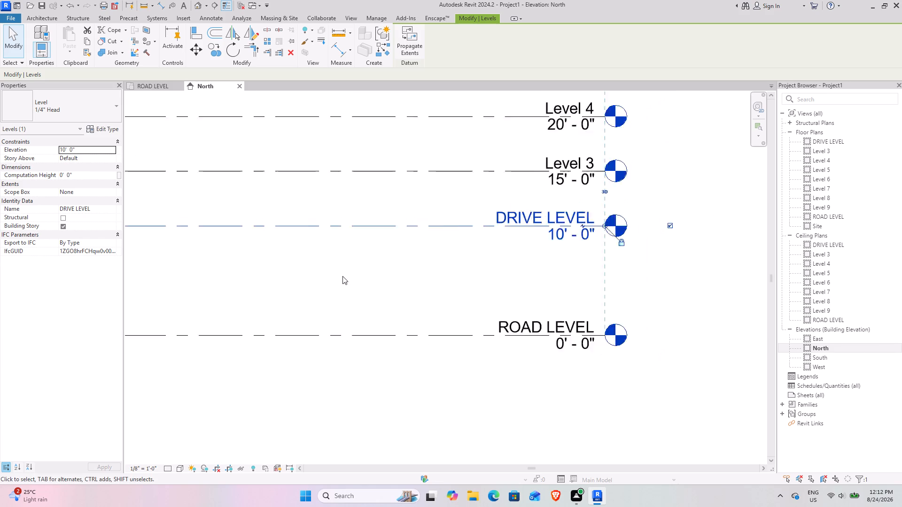
{"action": "scroll", "coordinate": [342, 276], "scroll_direction": "down", "scroll_amount": 2}
{"action": "middle_click_drag", "start_coordinate": [339, 274], "coordinate": [827, 261]}
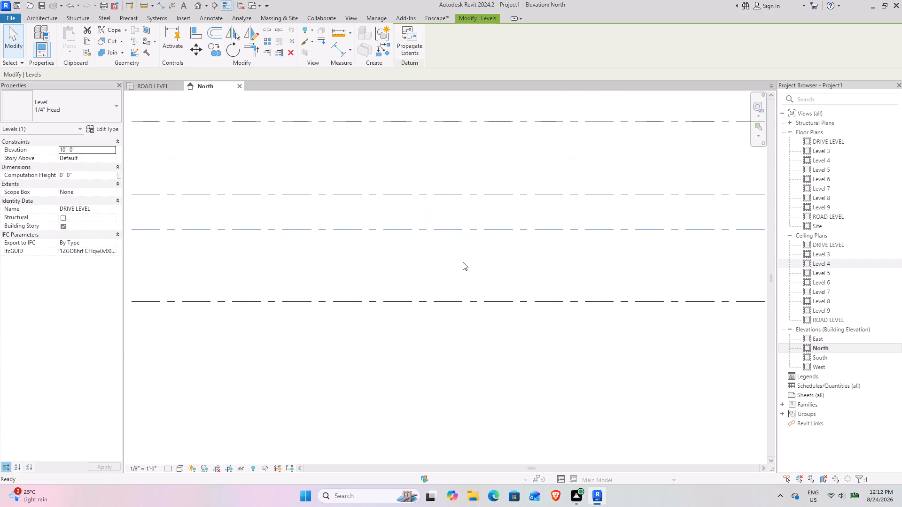
{"action": "scroll", "coordinate": [399, 263], "scroll_direction": "down", "scroll_amount": 10}
{"action": "scroll", "coordinate": [335, 262], "scroll_direction": "up", "scroll_amount": 7}
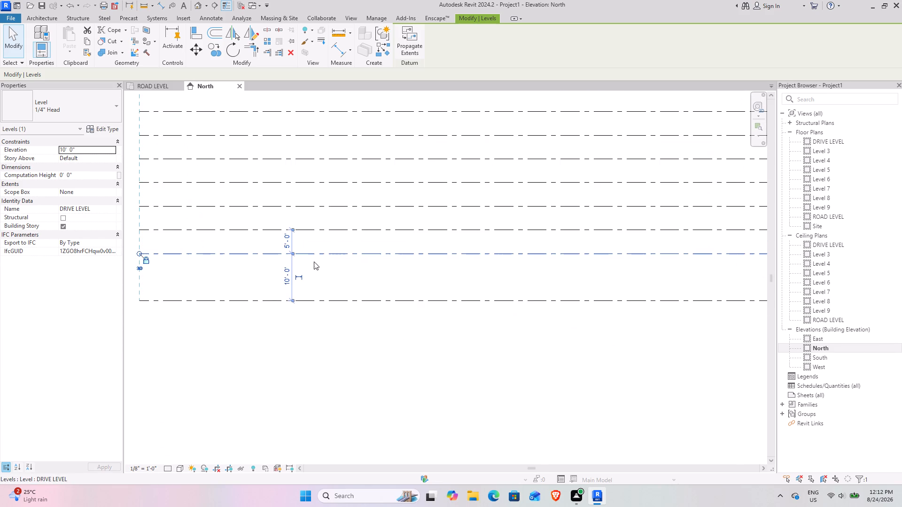
{"action": "left_click", "coordinate": [292, 300]}
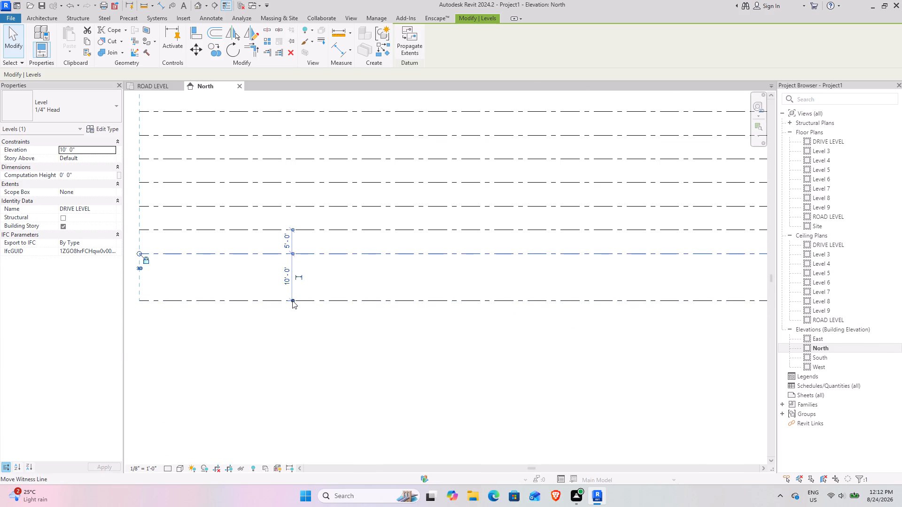
{"action": "left_click", "coordinate": [292, 300]}
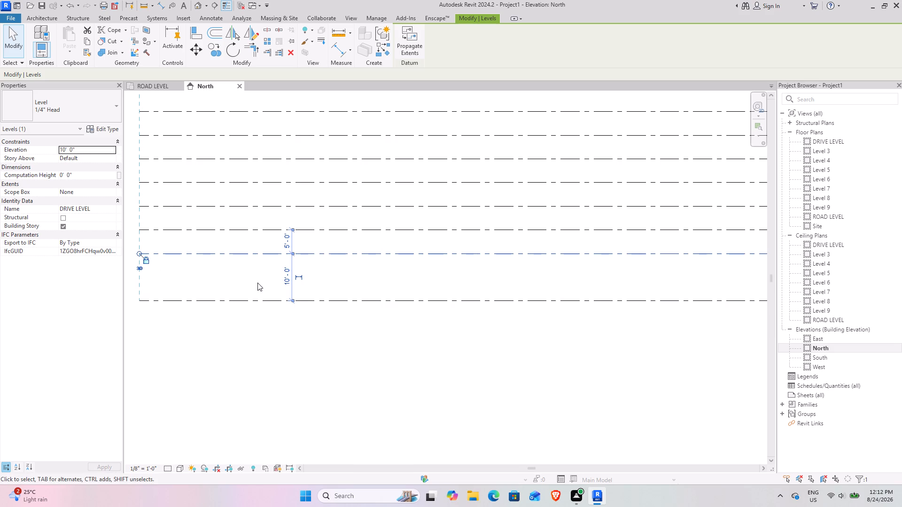
{"action": "scroll", "coordinate": [257, 283], "scroll_direction": "down", "scroll_amount": 5}
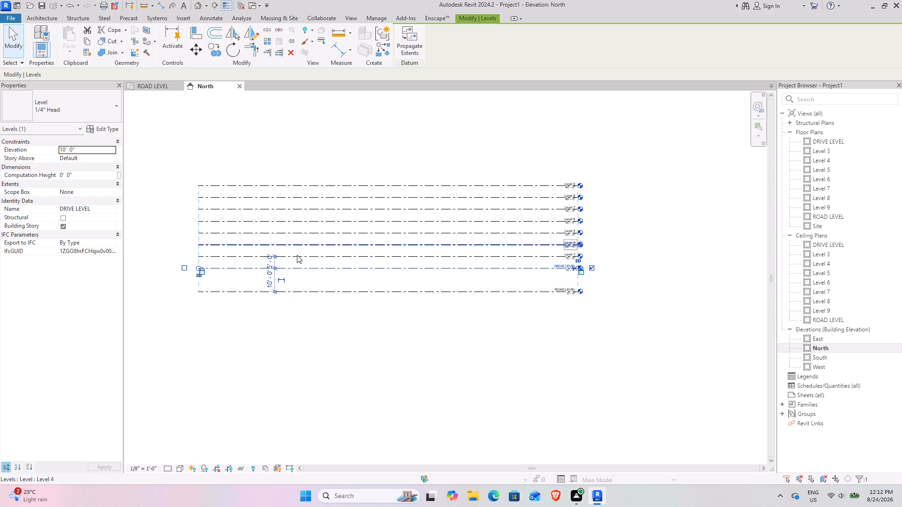
{"action": "scroll", "coordinate": [278, 256], "scroll_direction": "up", "scroll_amount": 8}
{"action": "scroll", "coordinate": [272, 248], "scroll_direction": "down", "scroll_amount": 4}
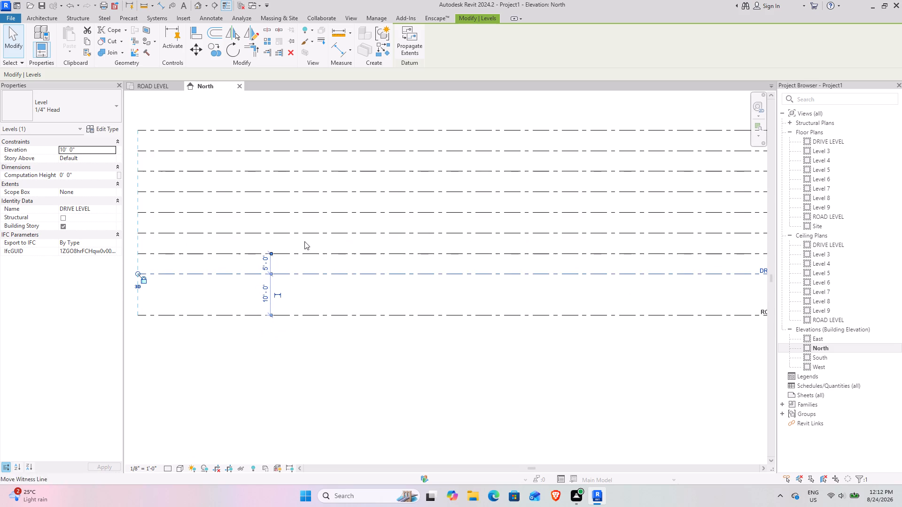
{"action": "left_click", "coordinate": [266, 296]}
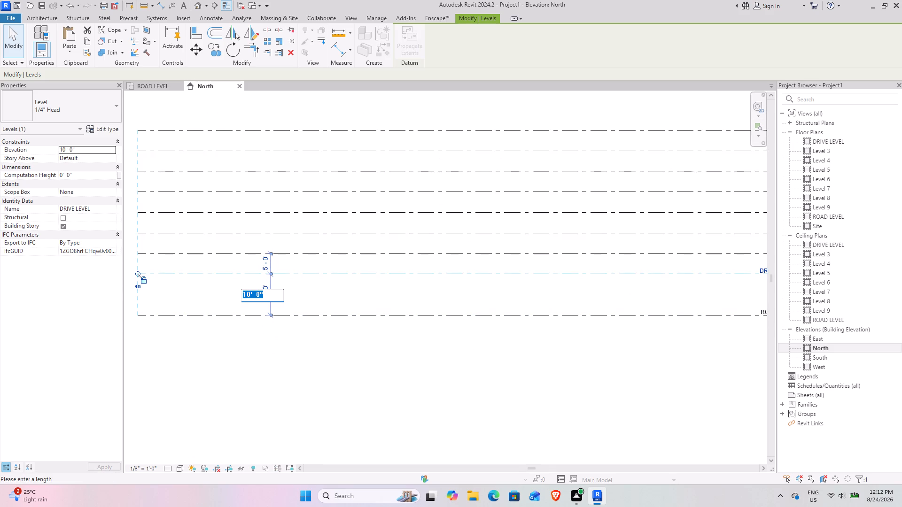
{"action": "type", "text": "1'"}
{"action": "type", "text": "6\""}
{"action": "key", "text": "Return"}
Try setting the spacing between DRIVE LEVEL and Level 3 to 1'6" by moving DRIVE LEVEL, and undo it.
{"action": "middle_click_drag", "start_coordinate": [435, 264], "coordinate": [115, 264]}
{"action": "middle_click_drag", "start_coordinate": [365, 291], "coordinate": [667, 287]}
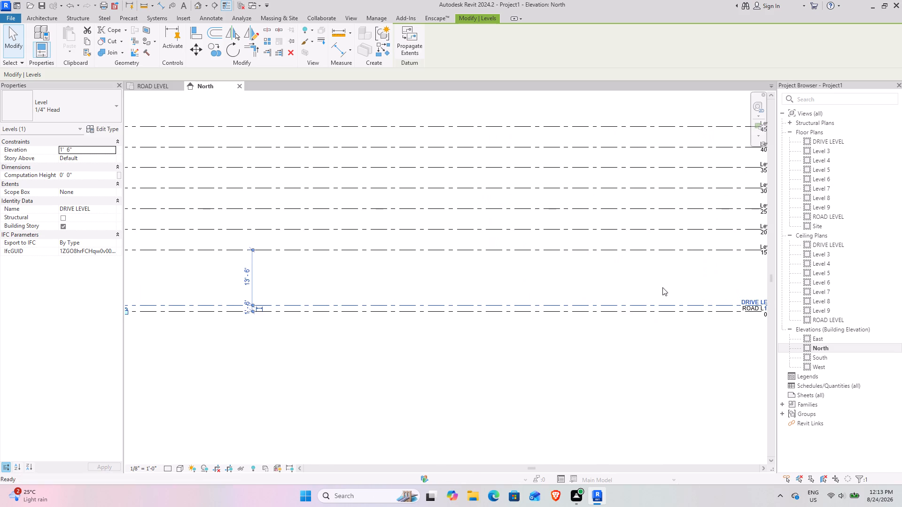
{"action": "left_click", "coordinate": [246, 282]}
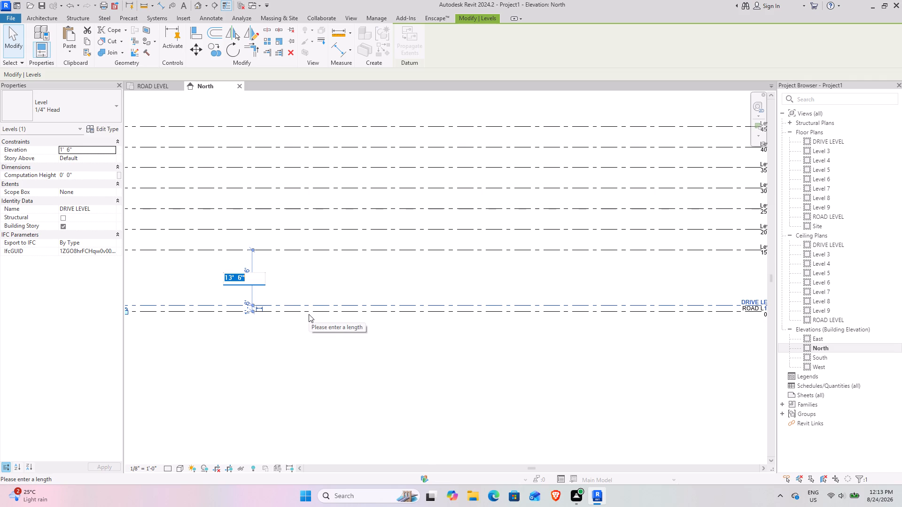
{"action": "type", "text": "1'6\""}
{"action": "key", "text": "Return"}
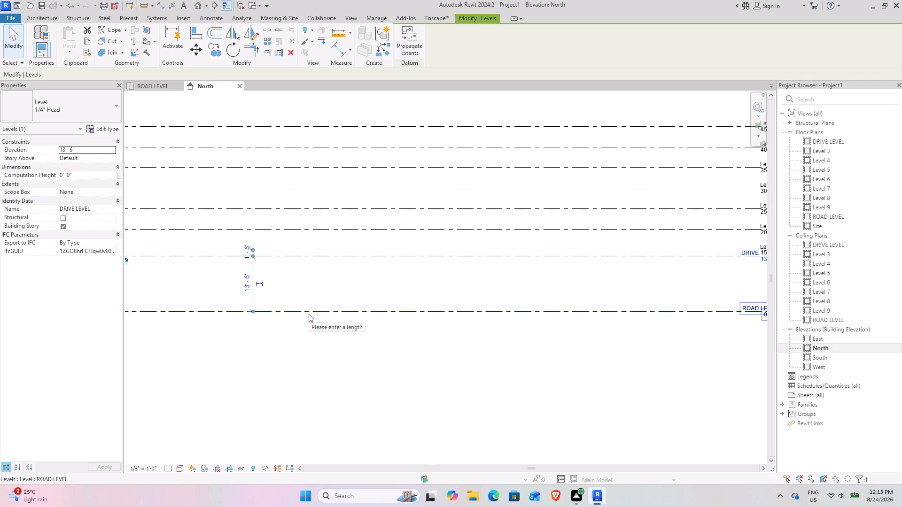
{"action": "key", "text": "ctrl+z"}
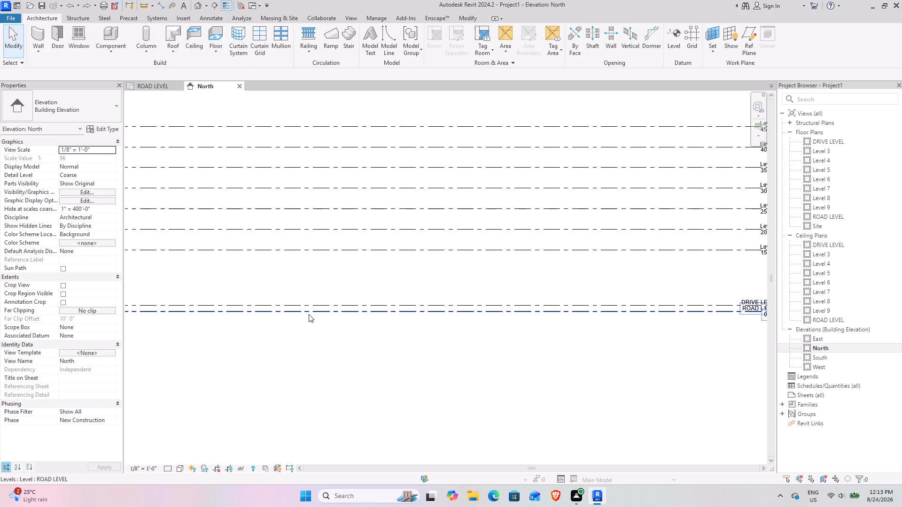
Set Level 3 at 1'6" above DRIVE LEVEL.
{"action": "left_click", "coordinate": [351, 249]}
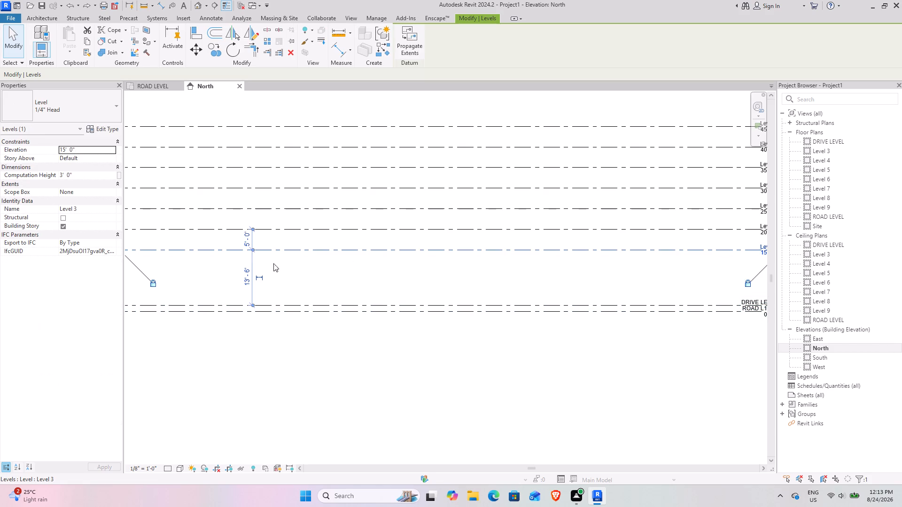
{"action": "left_click", "coordinate": [245, 277]}
{"action": "type", "text": "1'6"}
{"action": "key", "text": "shift+quotedbl"}
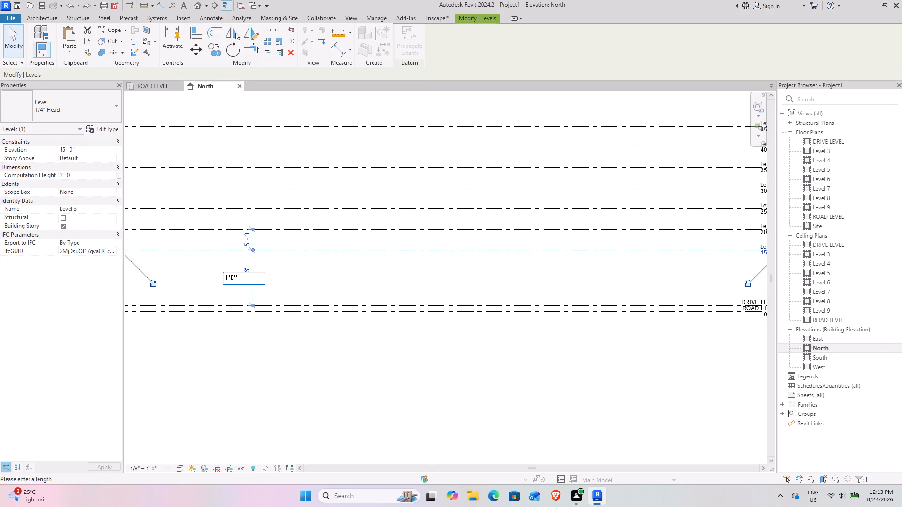
{"action": "key", "text": "Return"}
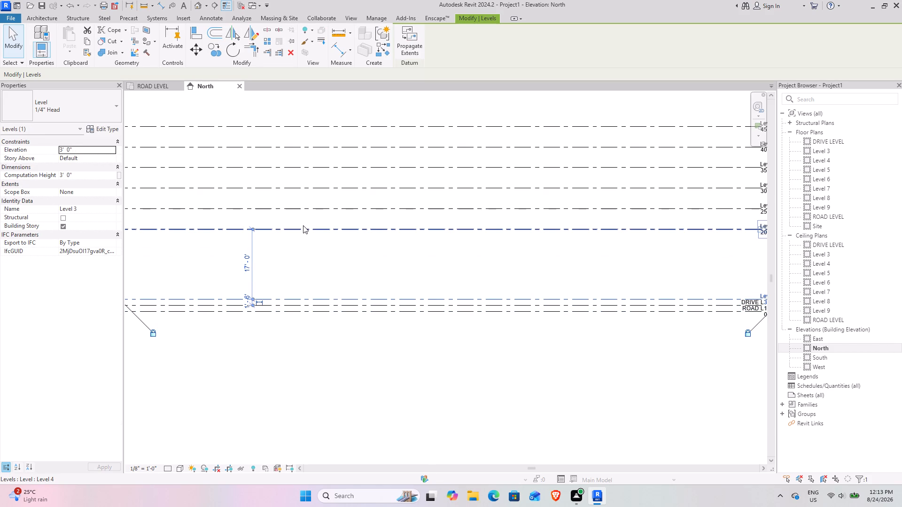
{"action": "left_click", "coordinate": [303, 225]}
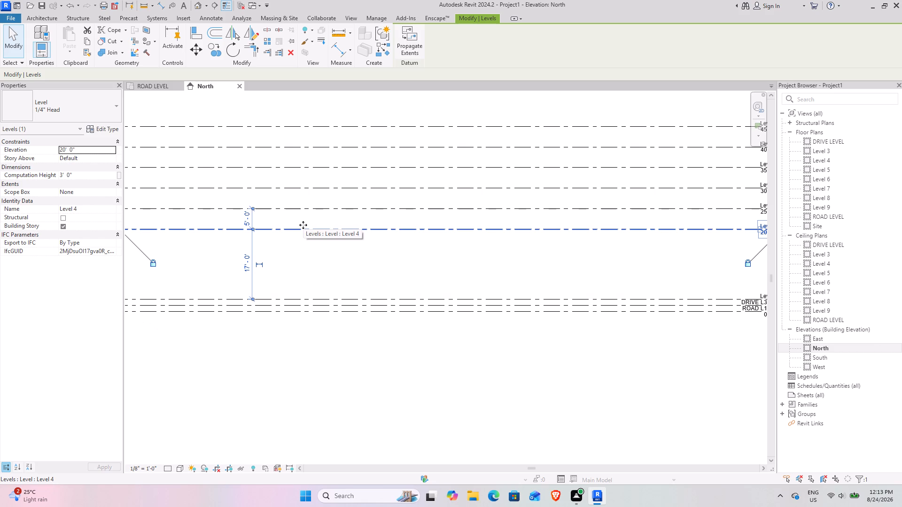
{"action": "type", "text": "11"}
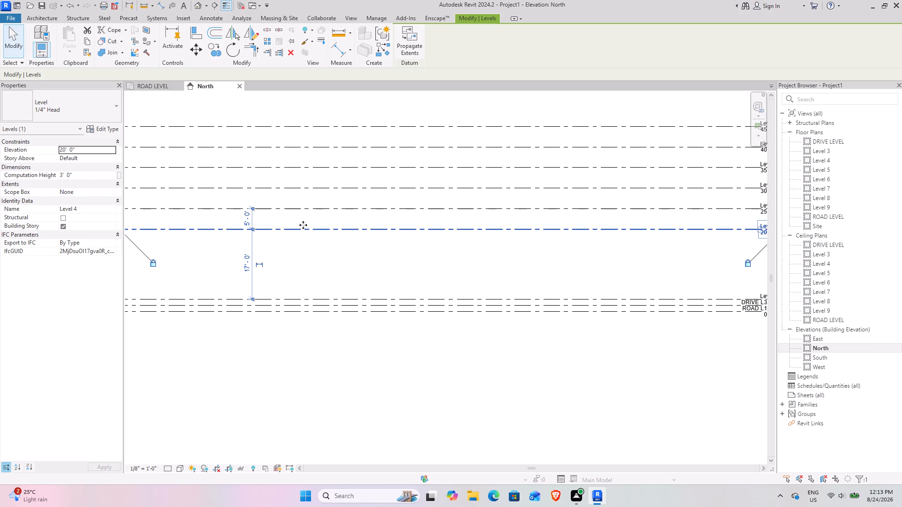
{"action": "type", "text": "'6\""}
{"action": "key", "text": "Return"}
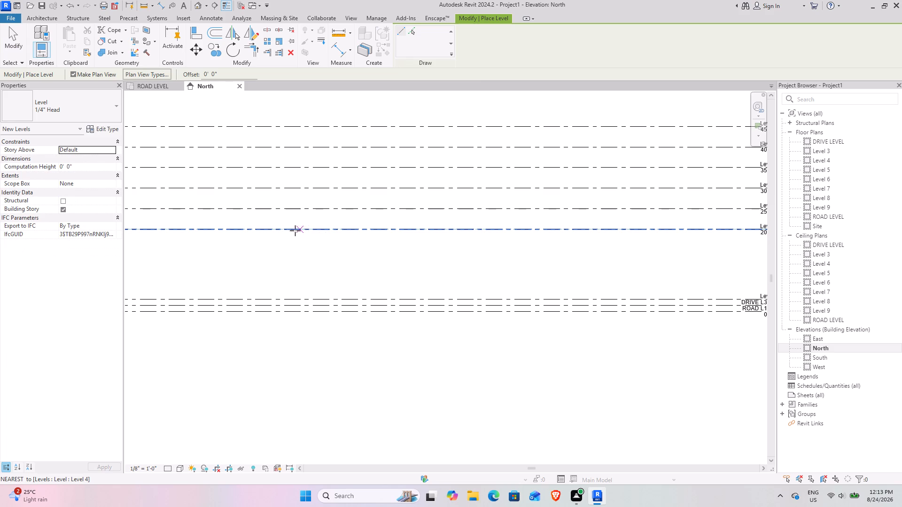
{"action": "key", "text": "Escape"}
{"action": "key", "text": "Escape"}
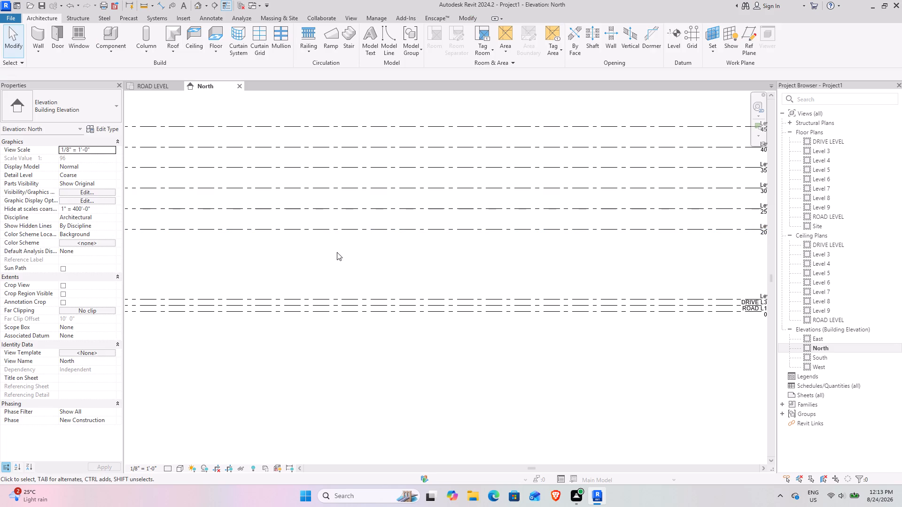
Set Level 4 at 11'6" above Level 3.
{"action": "left_click", "coordinate": [327, 225]}
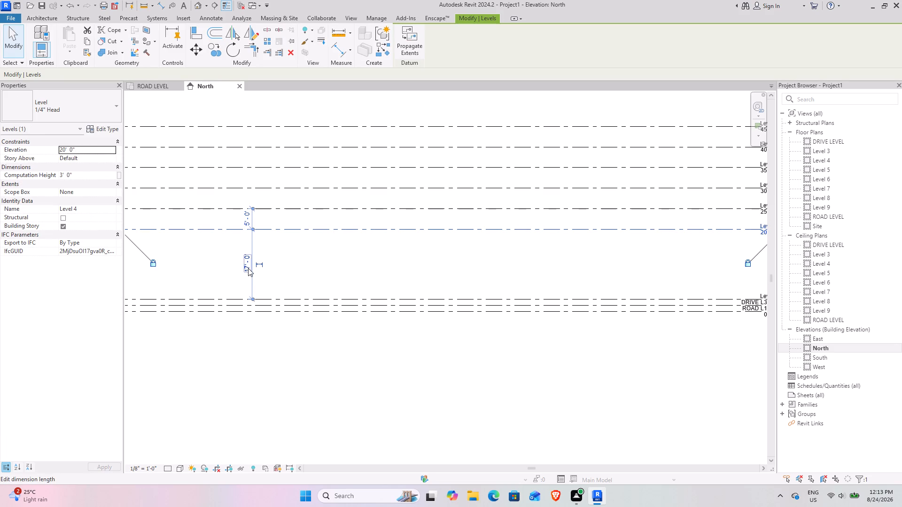
{"action": "left_click", "coordinate": [248, 268]}
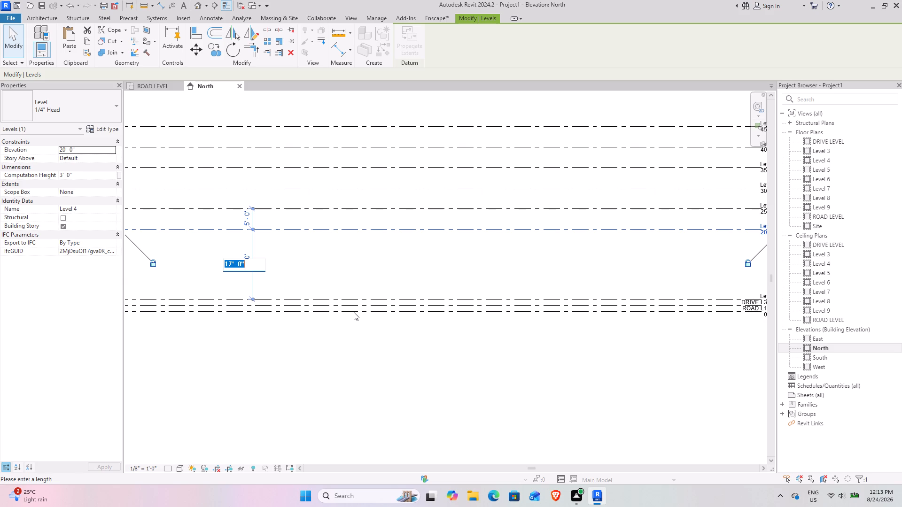
{"action": "type", "text": "11'6\""}
{"action": "key", "text": "Return"}
{"action": "key", "text": "Escape"}
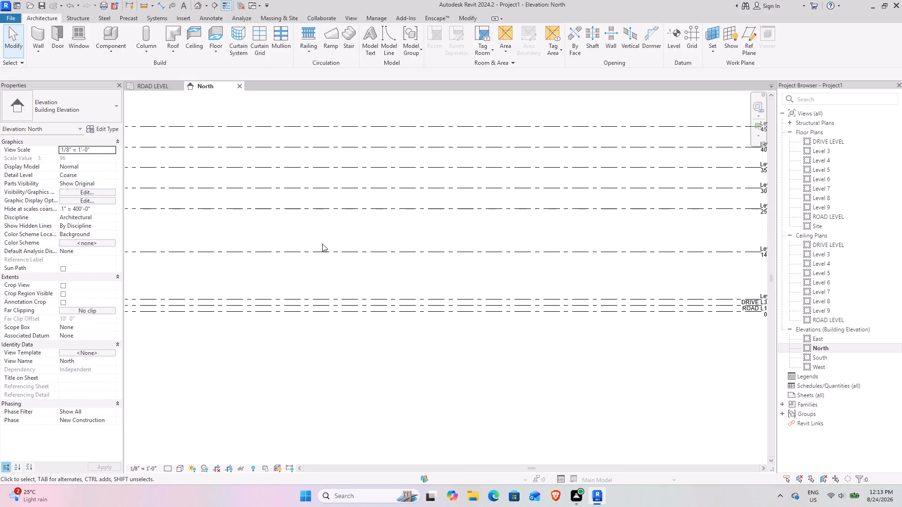
Set Level 5 at 11'6" above Level 4.
{"action": "left_click", "coordinate": [316, 207]}
{"action": "middle_click_drag", "start_coordinate": [336, 267], "coordinate": [328, 304]}
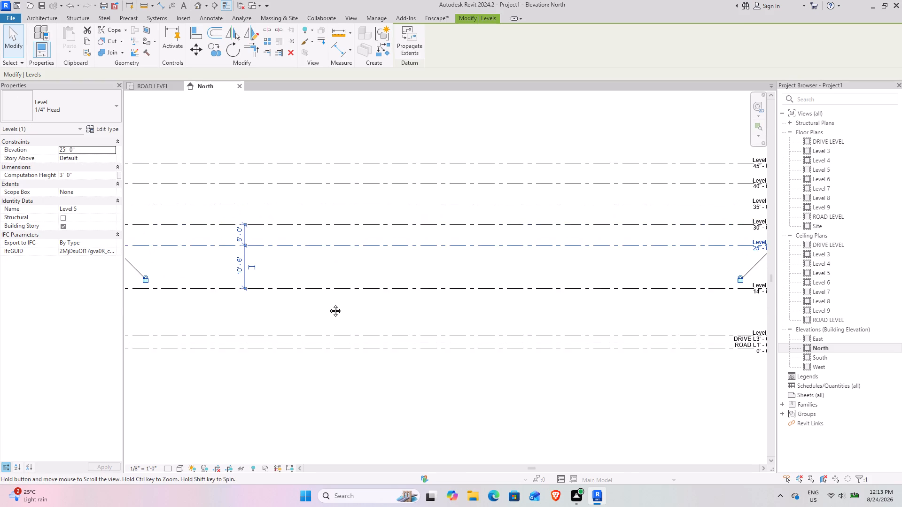
{"action": "middle_click_drag", "start_coordinate": [328, 304], "coordinate": [327, 308]}
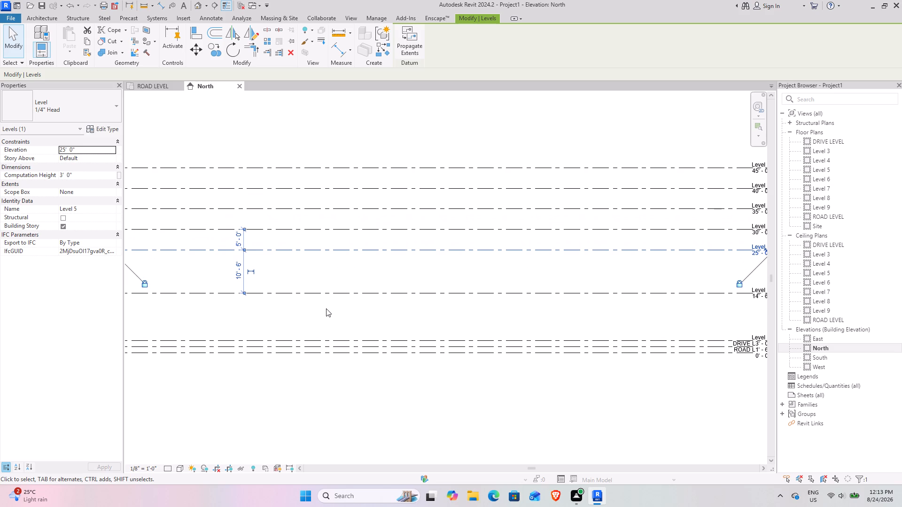
{"action": "left_click", "coordinate": [235, 268]}
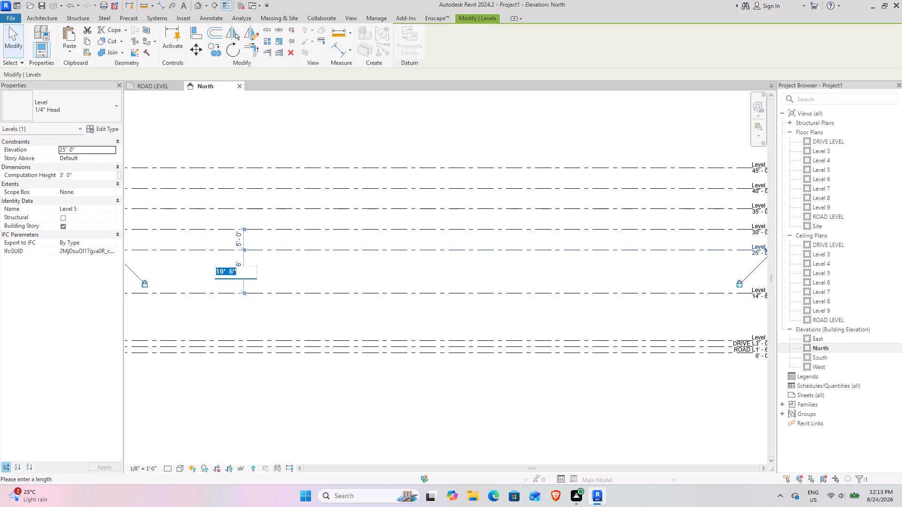
{"action": "type", "text": "11'6\""}
{"action": "key", "text": "Return"}
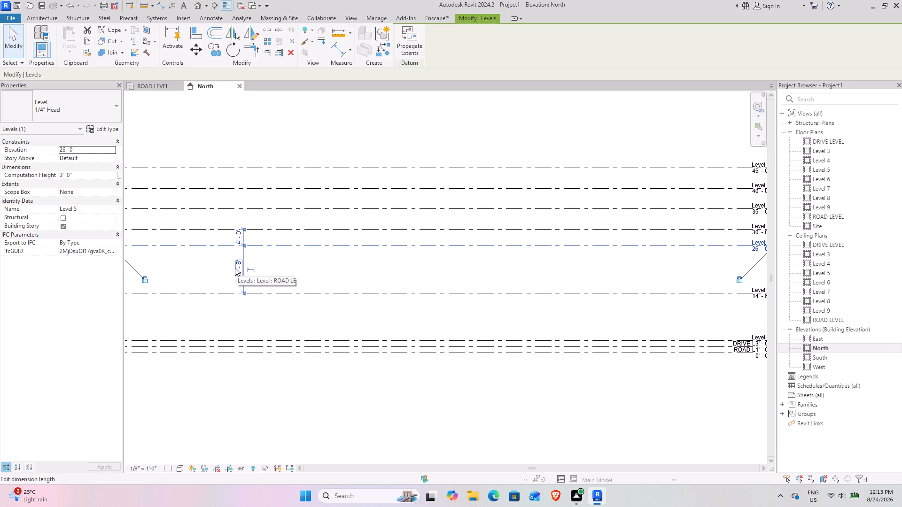
{"action": "left_click", "coordinate": [343, 276]}
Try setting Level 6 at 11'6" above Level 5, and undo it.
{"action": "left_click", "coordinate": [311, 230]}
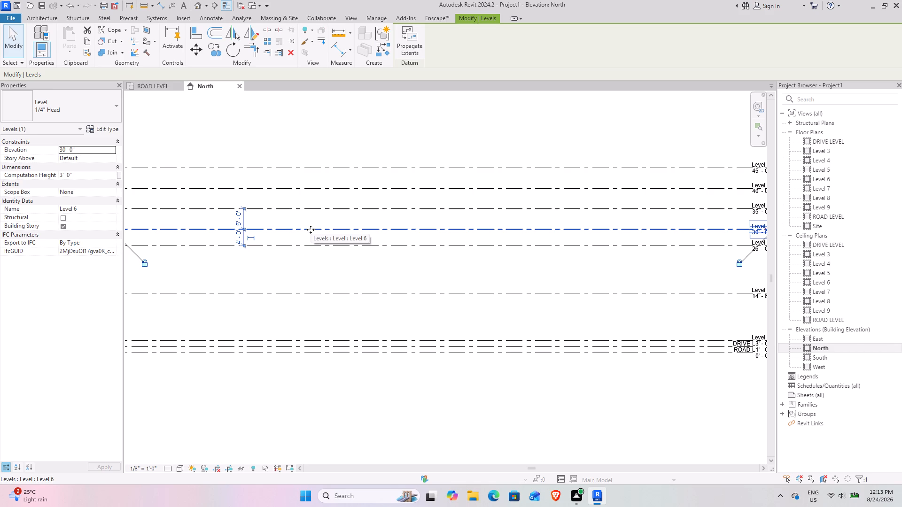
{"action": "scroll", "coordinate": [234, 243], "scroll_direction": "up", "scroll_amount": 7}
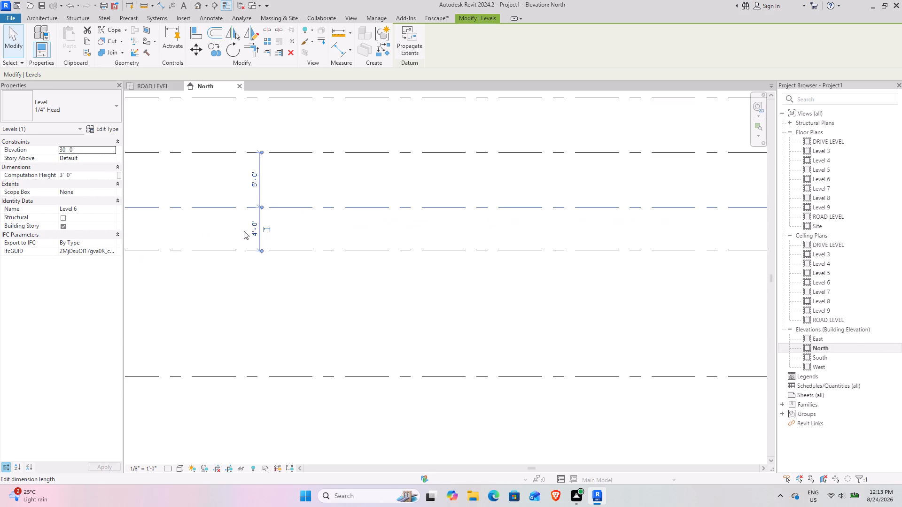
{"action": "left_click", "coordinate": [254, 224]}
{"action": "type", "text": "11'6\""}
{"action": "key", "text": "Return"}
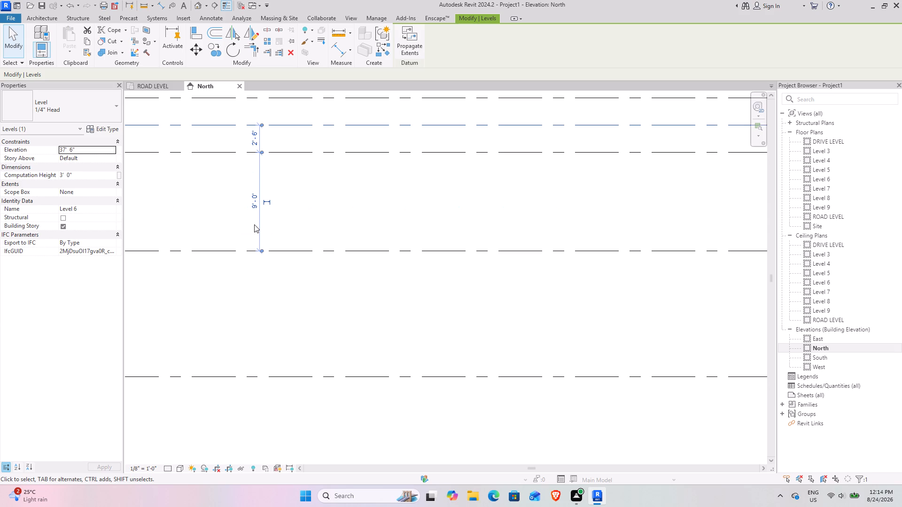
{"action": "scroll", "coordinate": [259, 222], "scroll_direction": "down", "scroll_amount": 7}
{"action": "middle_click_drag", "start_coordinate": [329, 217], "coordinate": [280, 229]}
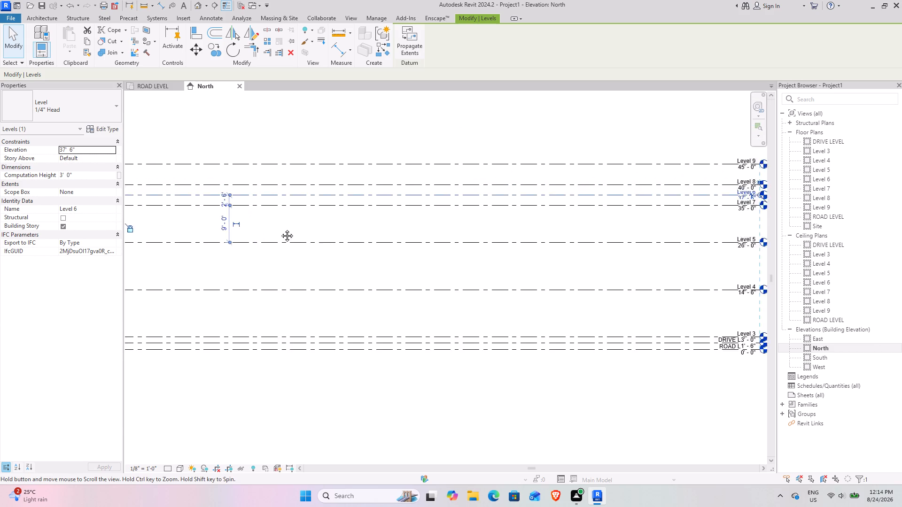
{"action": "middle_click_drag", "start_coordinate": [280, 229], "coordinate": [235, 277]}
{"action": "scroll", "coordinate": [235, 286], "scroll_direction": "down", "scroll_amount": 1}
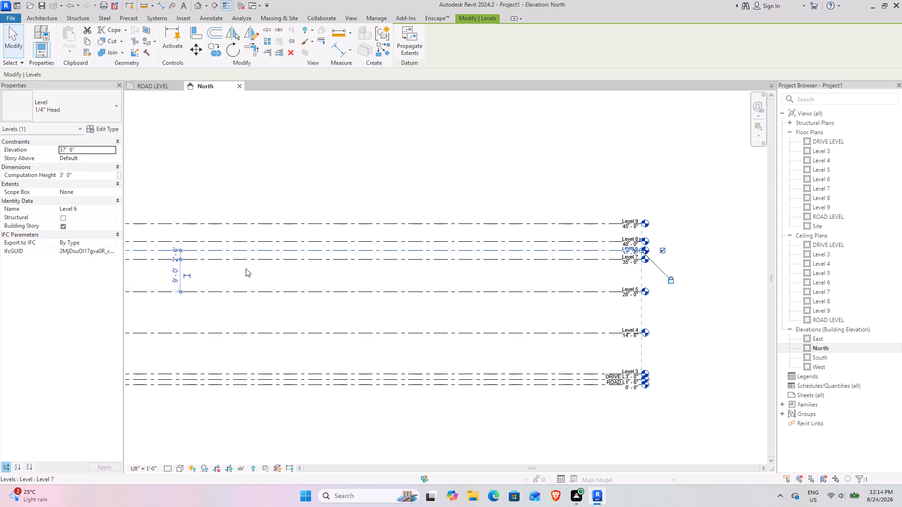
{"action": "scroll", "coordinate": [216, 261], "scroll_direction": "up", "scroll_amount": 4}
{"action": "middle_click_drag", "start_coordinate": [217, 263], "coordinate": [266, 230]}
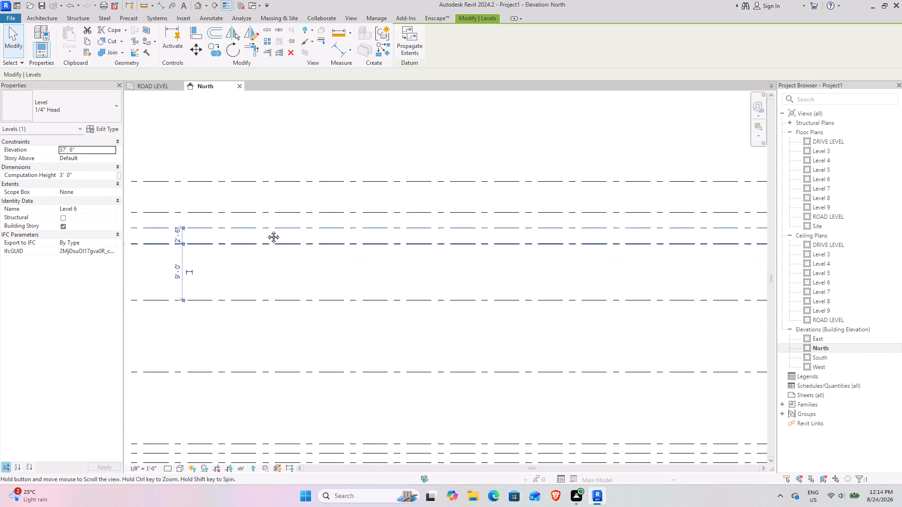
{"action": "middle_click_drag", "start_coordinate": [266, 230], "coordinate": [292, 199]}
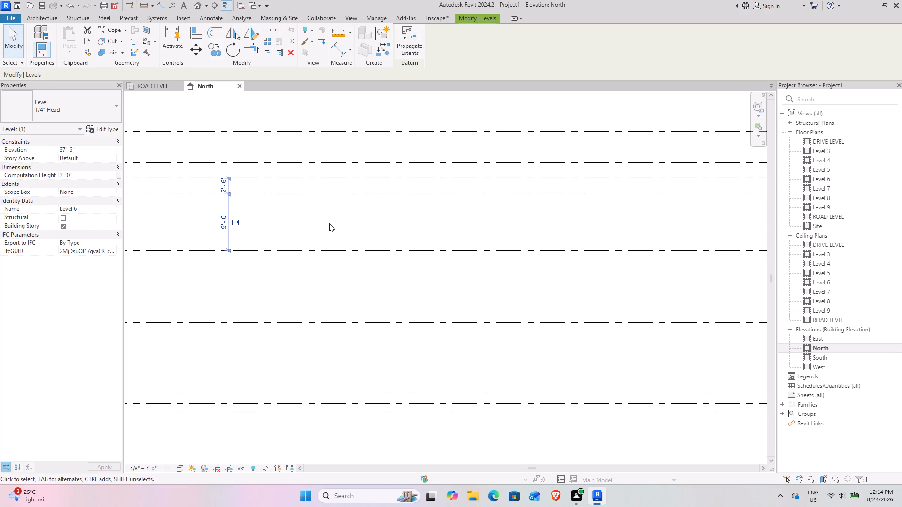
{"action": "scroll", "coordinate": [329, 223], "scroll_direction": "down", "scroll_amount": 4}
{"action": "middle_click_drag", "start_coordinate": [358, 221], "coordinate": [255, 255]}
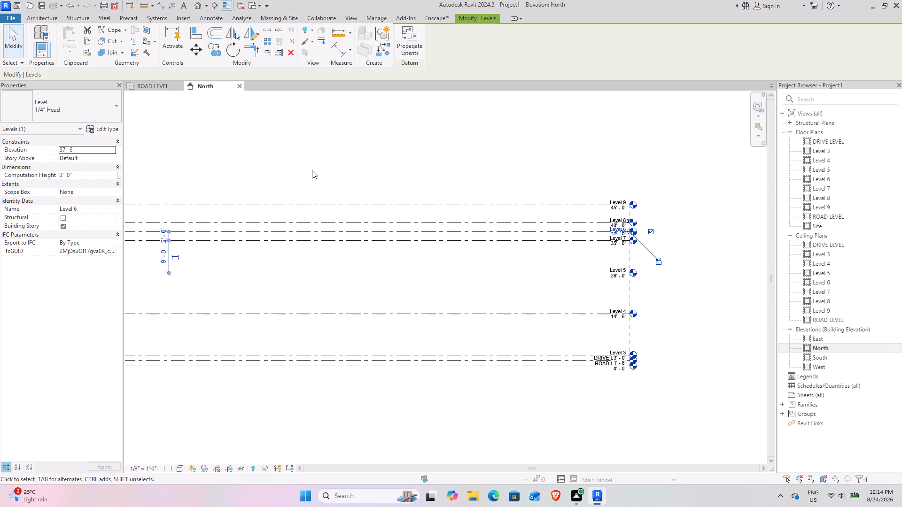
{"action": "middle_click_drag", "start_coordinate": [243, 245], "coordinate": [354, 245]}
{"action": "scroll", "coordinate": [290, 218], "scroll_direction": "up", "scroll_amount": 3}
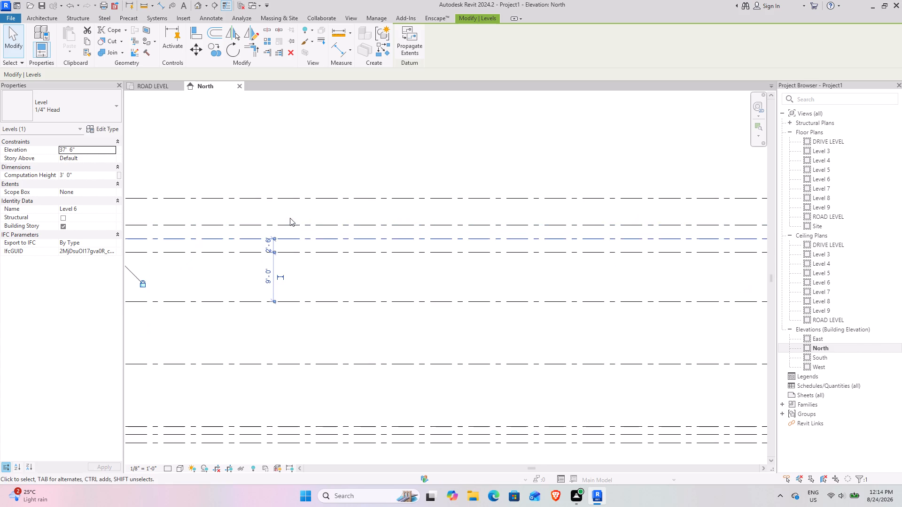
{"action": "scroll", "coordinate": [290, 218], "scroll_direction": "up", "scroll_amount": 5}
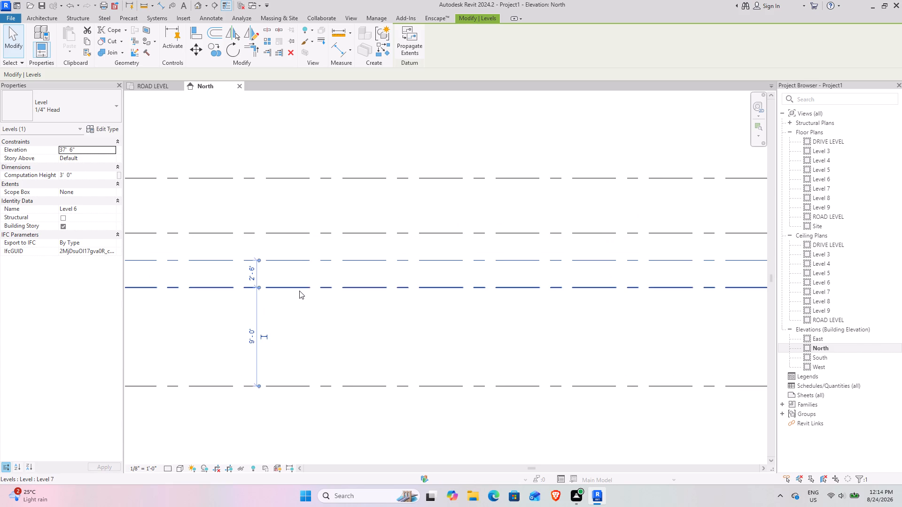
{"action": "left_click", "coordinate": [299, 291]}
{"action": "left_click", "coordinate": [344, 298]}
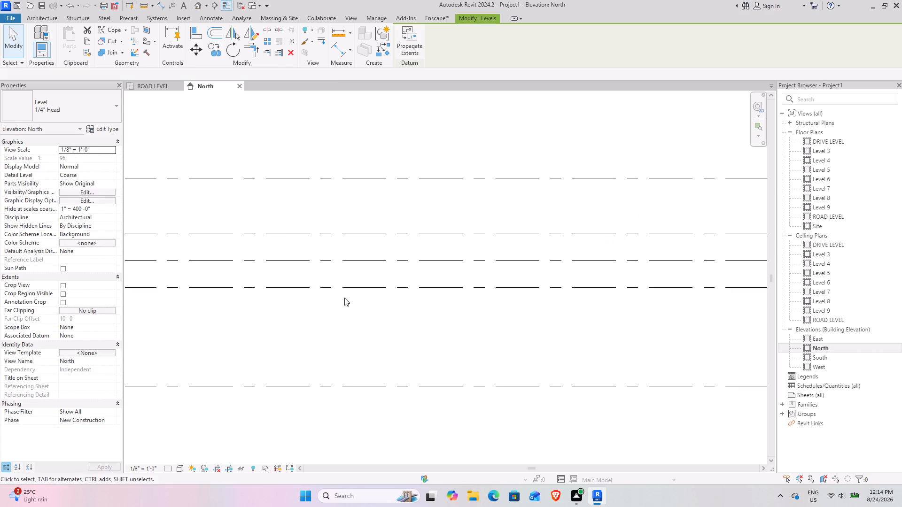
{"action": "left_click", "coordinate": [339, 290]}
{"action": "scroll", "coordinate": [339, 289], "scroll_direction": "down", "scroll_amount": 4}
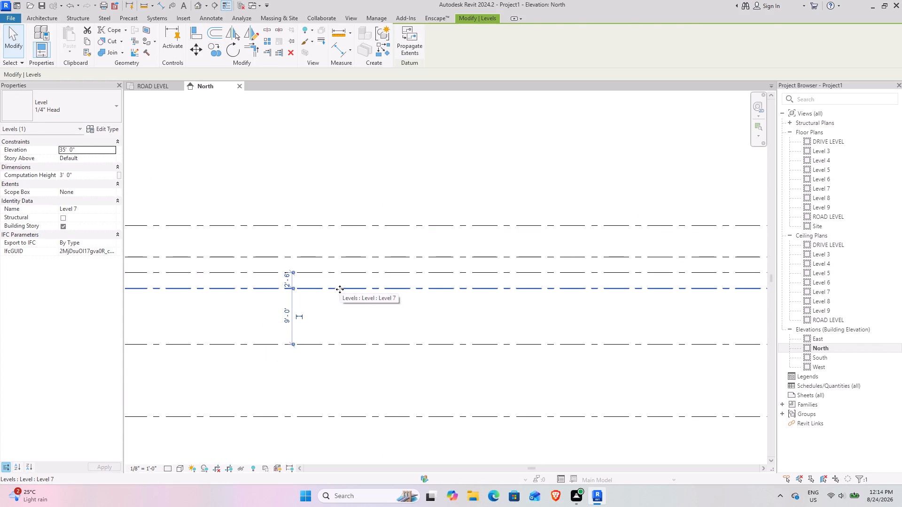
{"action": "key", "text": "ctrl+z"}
Move Levels 6, 7, 8 and 9 together straight up, bringing Level 6 to an elevation of 54'6".
{"action": "scroll", "coordinate": [344, 293], "scroll_direction": "down", "scroll_amount": 9}
{"action": "middle_click_drag", "start_coordinate": [343, 317], "coordinate": [290, 289]}
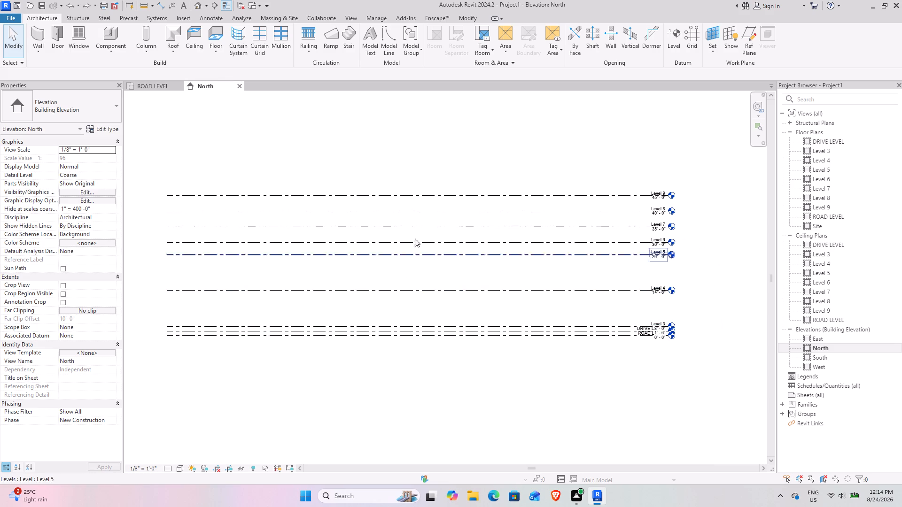
{"action": "scroll", "coordinate": [265, 228], "scroll_direction": "up", "scroll_amount": 1}
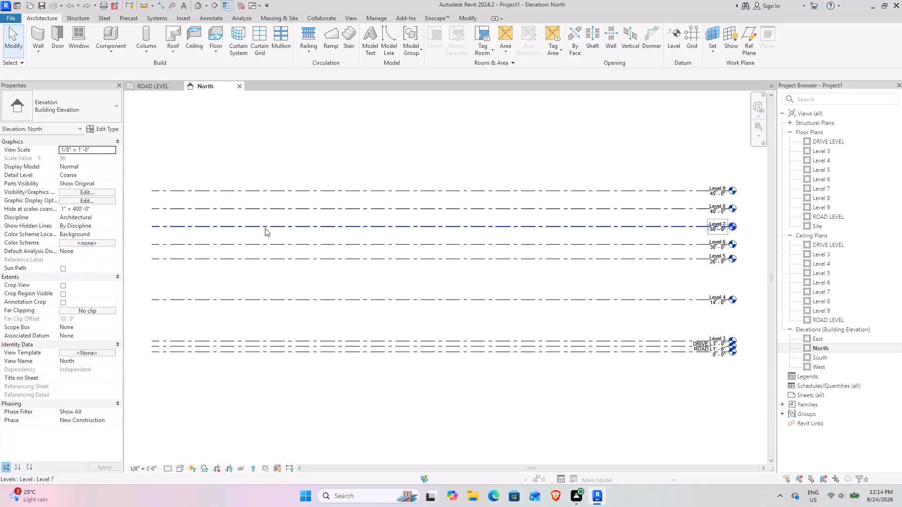
{"action": "scroll", "coordinate": [265, 228], "scroll_direction": "up", "scroll_amount": 6}
{"action": "middle_click_drag", "start_coordinate": [247, 259], "coordinate": [441, 215]}
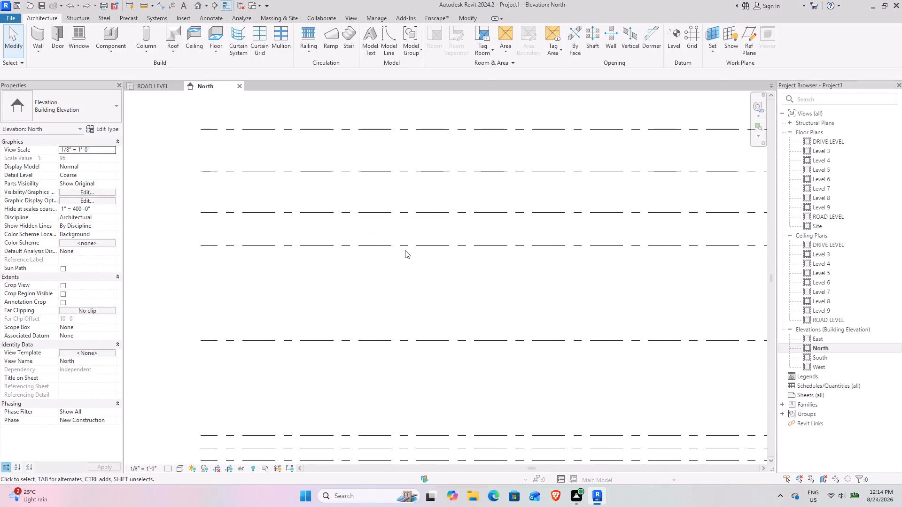
{"action": "left_click", "coordinate": [403, 246]}
{"action": "scroll", "coordinate": [534, 285], "scroll_direction": "down", "scroll_amount": 2}
{"action": "middle_click_drag", "start_coordinate": [565, 286], "coordinate": [363, 297]}
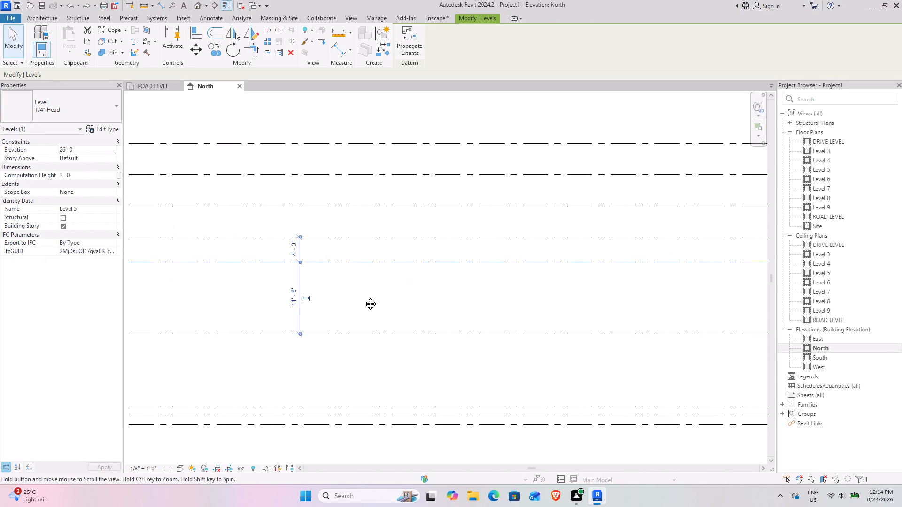
{"action": "middle_click_drag", "start_coordinate": [363, 297], "coordinate": [340, 302]}
{"action": "scroll", "coordinate": [336, 302], "scroll_direction": "down", "scroll_amount": 4}
{"action": "middle_click_drag", "start_coordinate": [588, 261], "coordinate": [404, 259]}
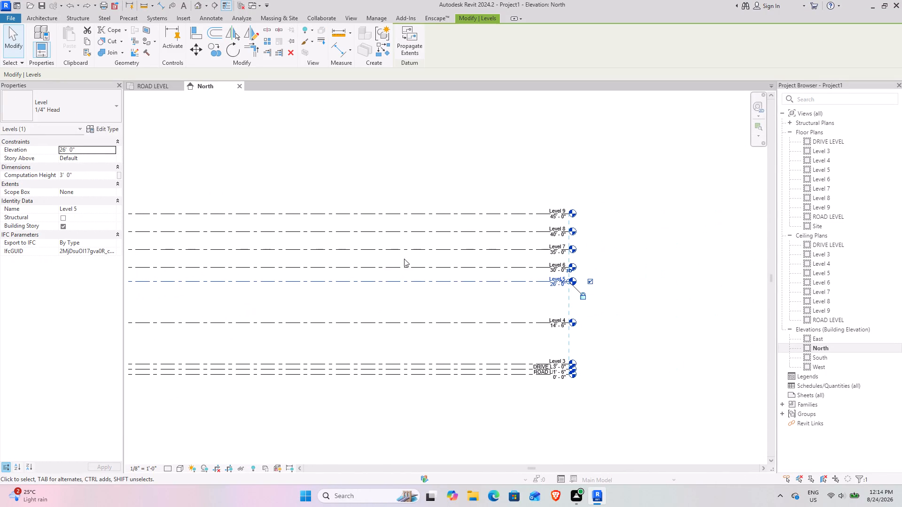
{"action": "left_click", "coordinate": [468, 336]}
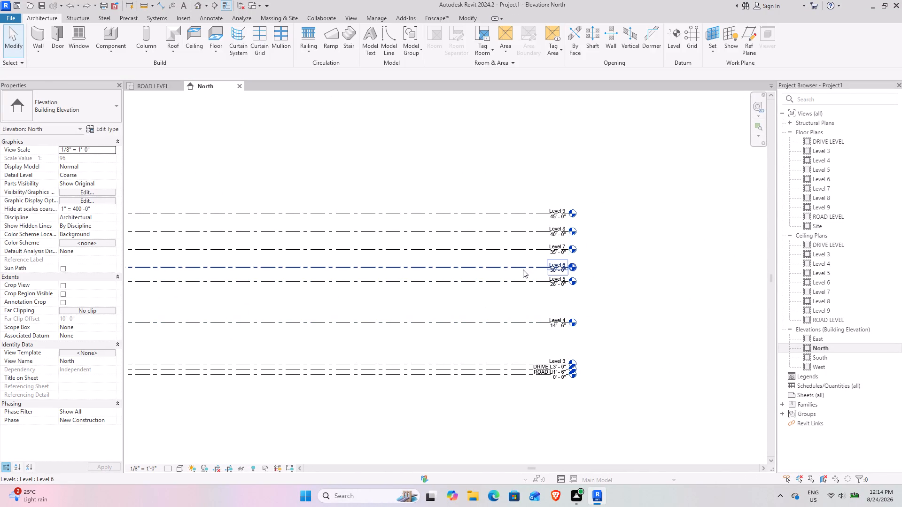
{"action": "scroll", "coordinate": [517, 275], "scroll_direction": "up", "scroll_amount": 2}
{"action": "left_click_drag", "start_coordinate": [517, 275], "coordinate": [474, 214]}
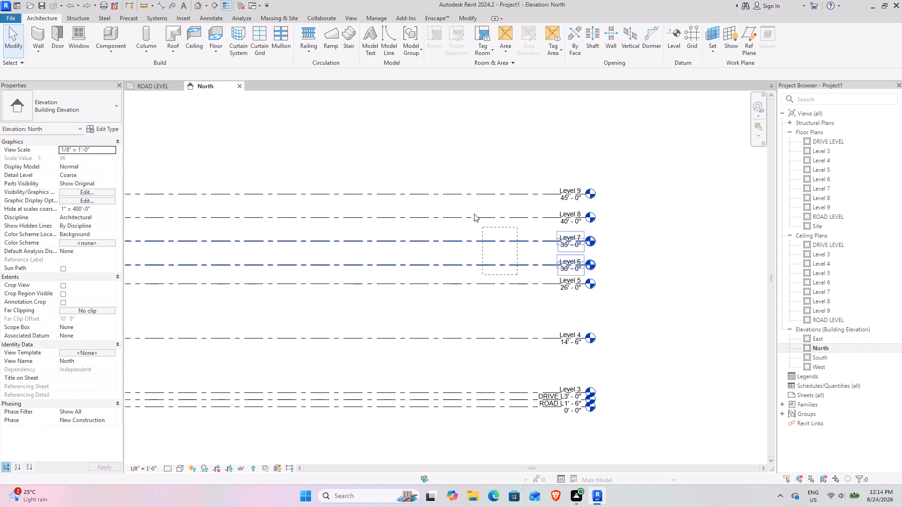
{"action": "left_click_drag", "start_coordinate": [474, 214], "coordinate": [453, 177]}
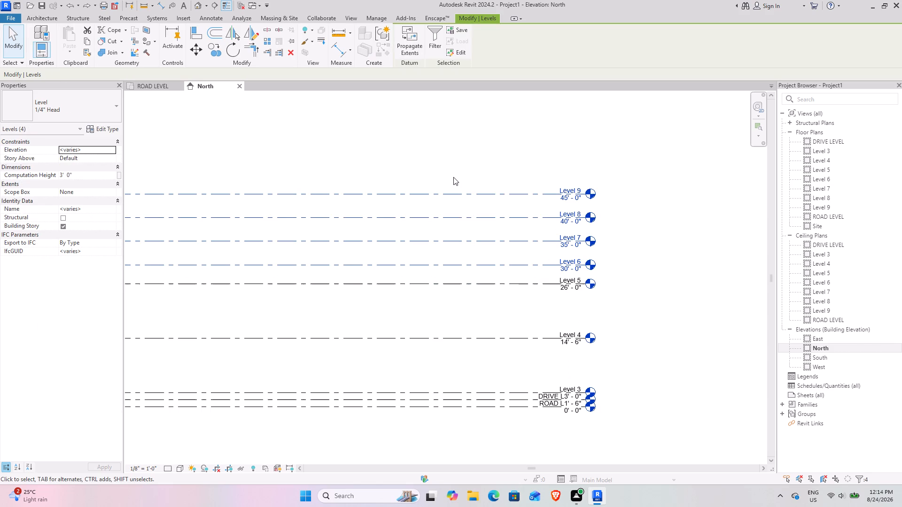
{"action": "key", "text": "Up"}
{"action": "key", "text": "Up"}
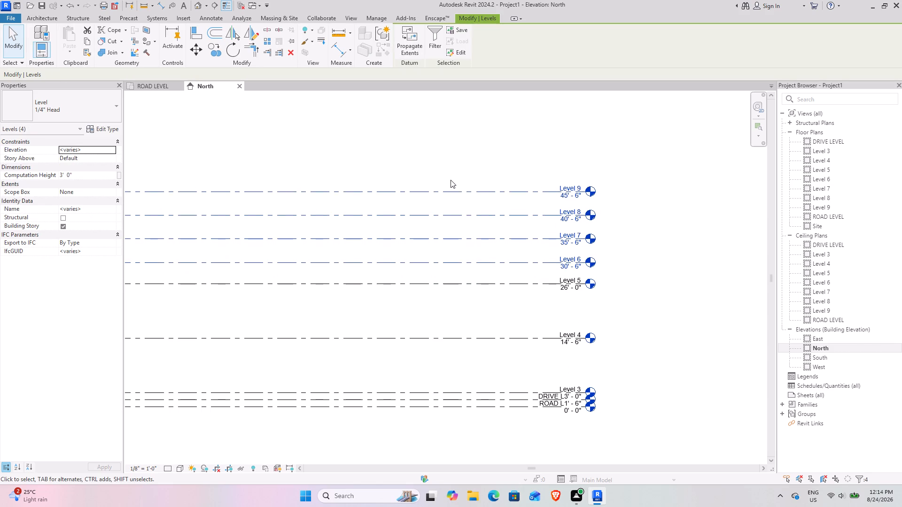
{"action": "key", "text": "Up"}
{"action": "key", "text": "Up"}
{"action": "key", "text": "Up"}
{"action": "key", "text": "Up"}
{"action": "key", "text": "Up"}
{"action": "key", "text": "Up"}
{"action": "key", "text": "Up"}
{"action": "key", "text": "Up"}
{"action": "key", "text": "Up"}
{"action": "key", "text": "Up"}
{"action": "key", "text": "Up"}
{"action": "key", "text": "Up"}
{"action": "key", "text": "Up"}
{"action": "key", "text": "Up"}
{"action": "key", "text": "Up"}
{"action": "key", "text": "Up"}
{"action": "key", "text": "Up"}
{"action": "key", "text": "Up"}
{"action": "key", "text": "Up"}
{"action": "key", "text": "Up"}
{"action": "key", "text": "Up"}
{"action": "key", "text": "Up"}
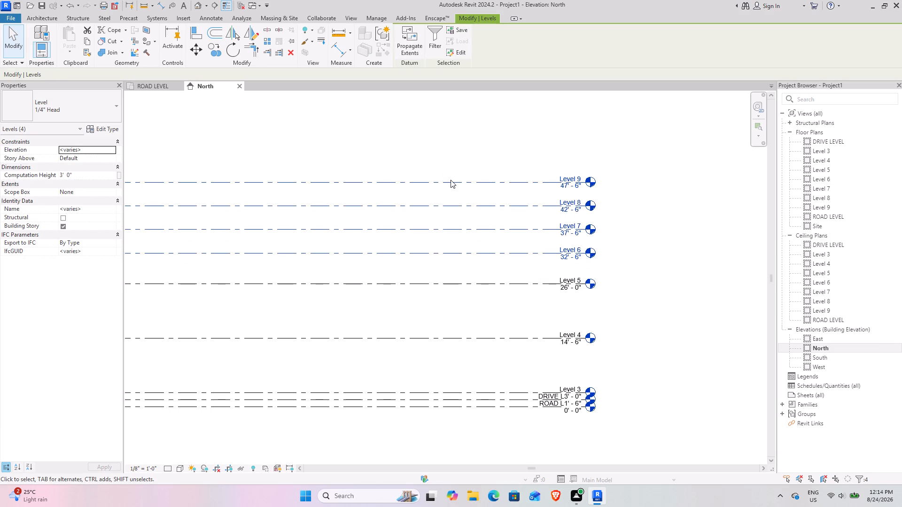
{"action": "key", "text": "Up"}
{"action": "key", "text": "Up"}
{"action": "key", "text": "Up"}
{"action": "key", "text": "Up"}
{"action": "key", "text": "Up"}
{"action": "key", "text": "Up"}
{"action": "key", "text": "Up"}
{"action": "key", "text": "Up"}
{"action": "key", "text": "Up"}
{"action": "key", "text": "Up"}
{"action": "key", "text": "Up"}
{"action": "key", "text": "Up"}
{"action": "key", "text": "Up"}
{"action": "key", "text": "Up"}
{"action": "key", "text": "Up"}
{"action": "key", "text": "Up"}
{"action": "key", "text": "Up"}
{"action": "key", "text": "Up"}
{"action": "key", "text": "Up"}
{"action": "key", "text": "Up"}
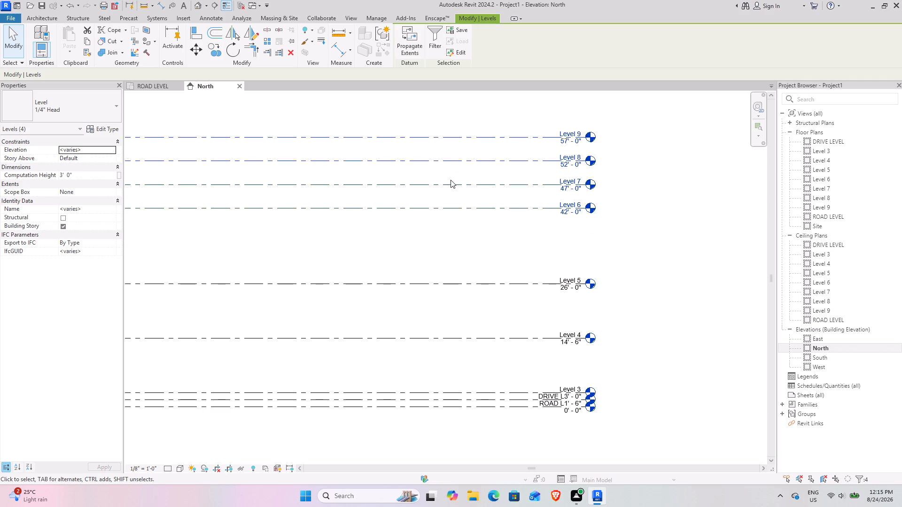
{"action": "scroll", "coordinate": [468, 226], "scroll_direction": "down", "scroll_amount": 2}
{"action": "middle_click_drag", "start_coordinate": [466, 234], "coordinate": [633, 269]}
{"action": "left_click", "coordinate": [568, 245]}
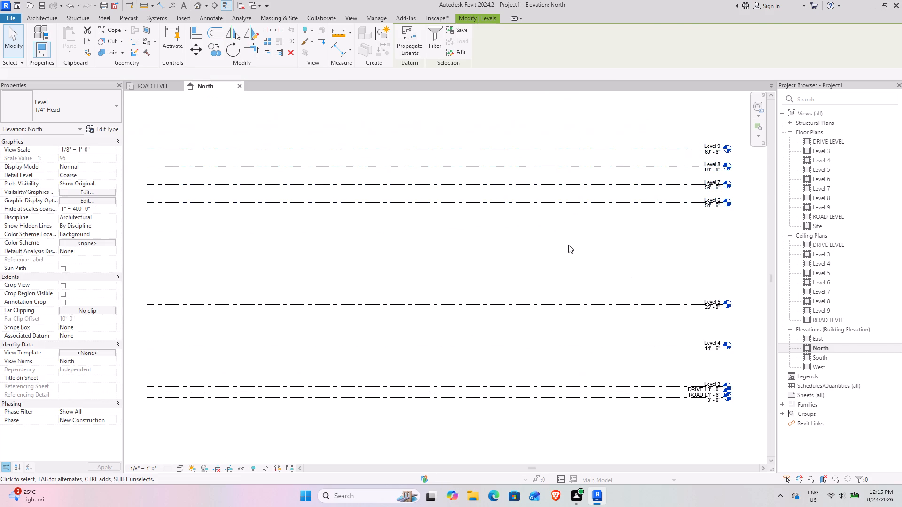
Set Level 6 at 11'6" above Level 5.
{"action": "left_click", "coordinate": [593, 200]}
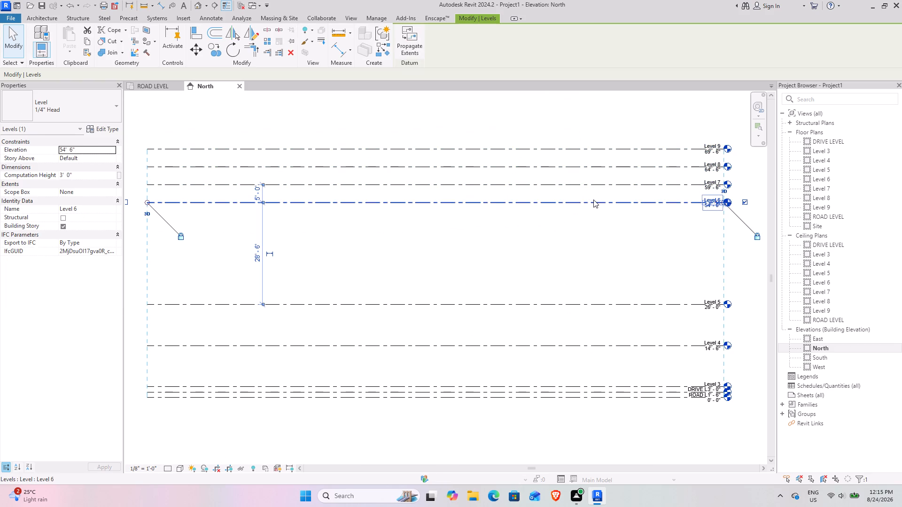
{"action": "left_click", "coordinate": [257, 258]}
{"action": "type", "text": "11"}
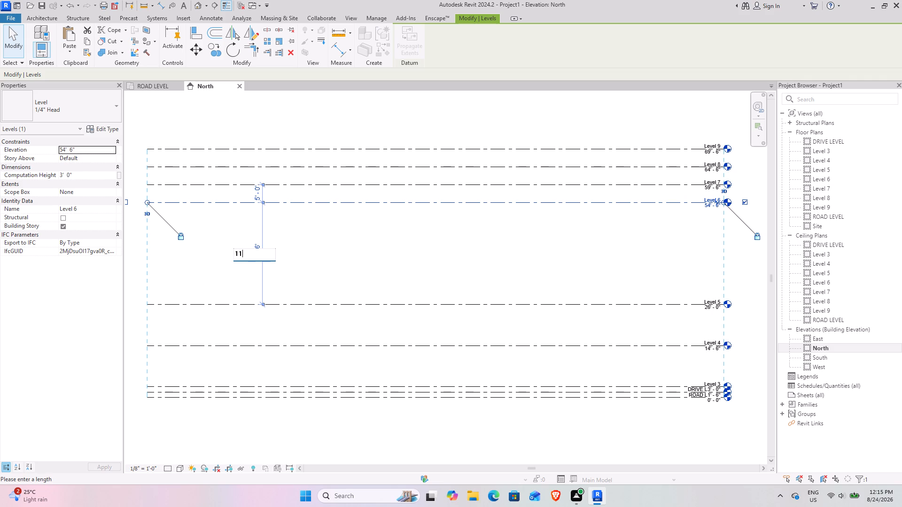
{"action": "type", "text": "'6\""}
{"action": "key", "text": "Return"}
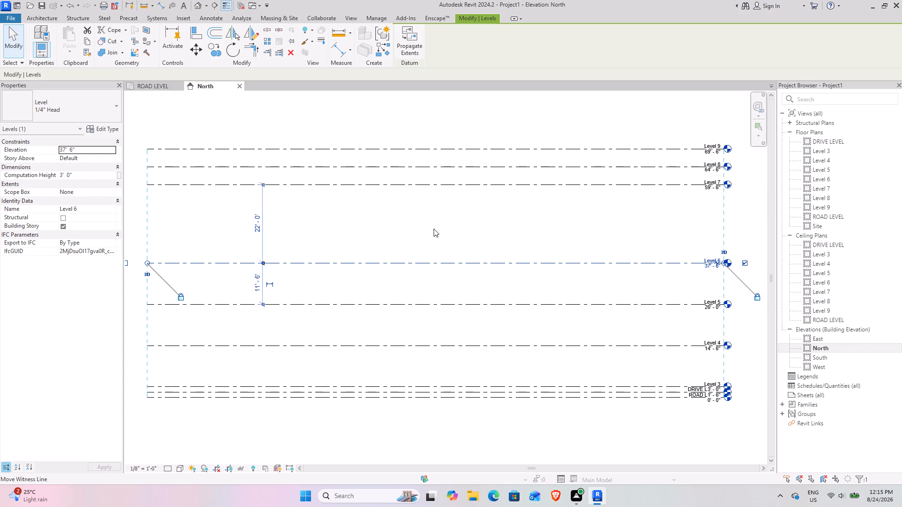
{"action": "left_click", "coordinate": [397, 203]}
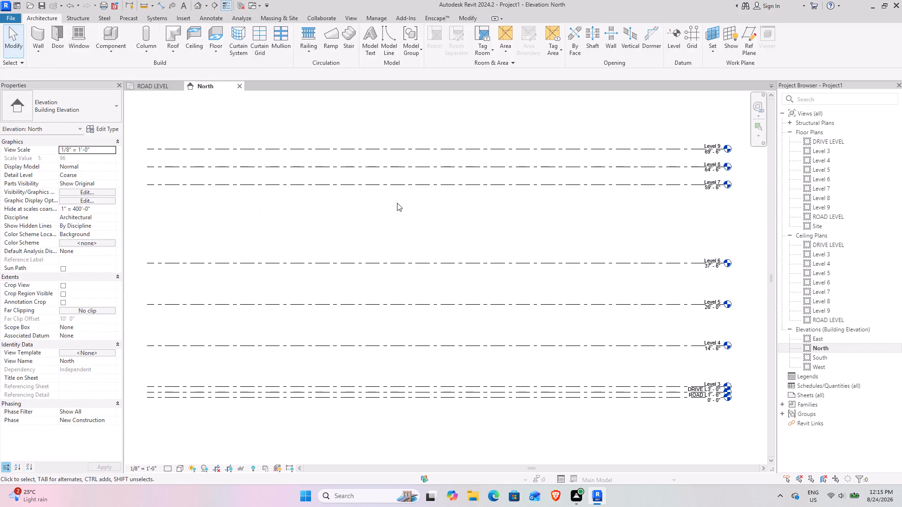
Set Level 7 at 4' above Level 6.
{"action": "left_click", "coordinate": [388, 184]}
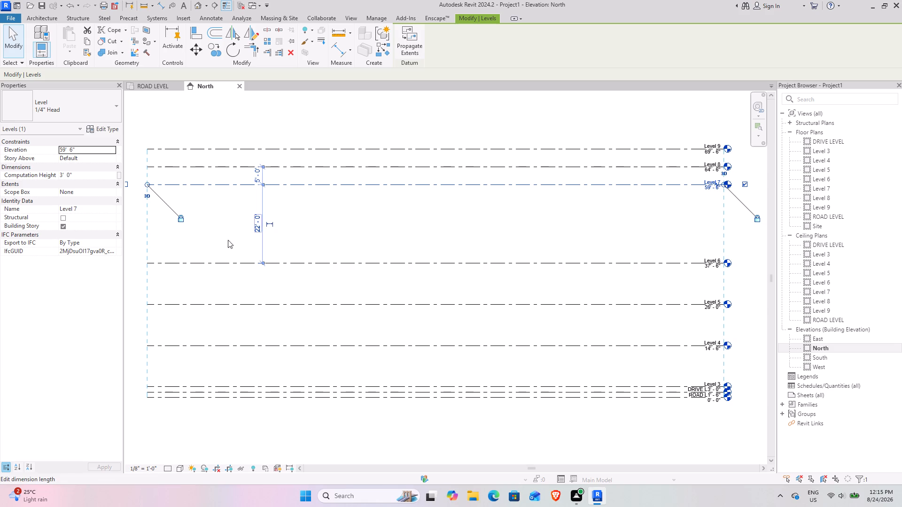
{"action": "left_click", "coordinate": [257, 222]}
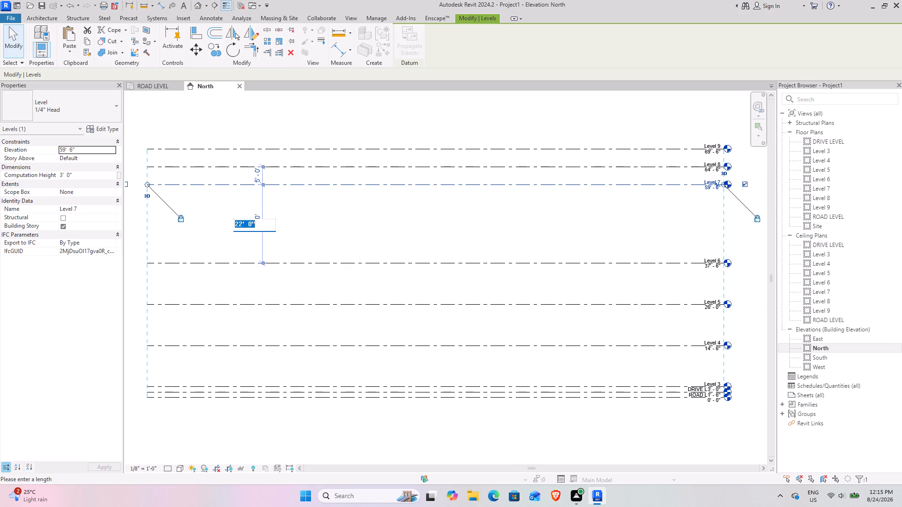
{"action": "type", "text": "4'"}
{"action": "key", "text": "Return"}
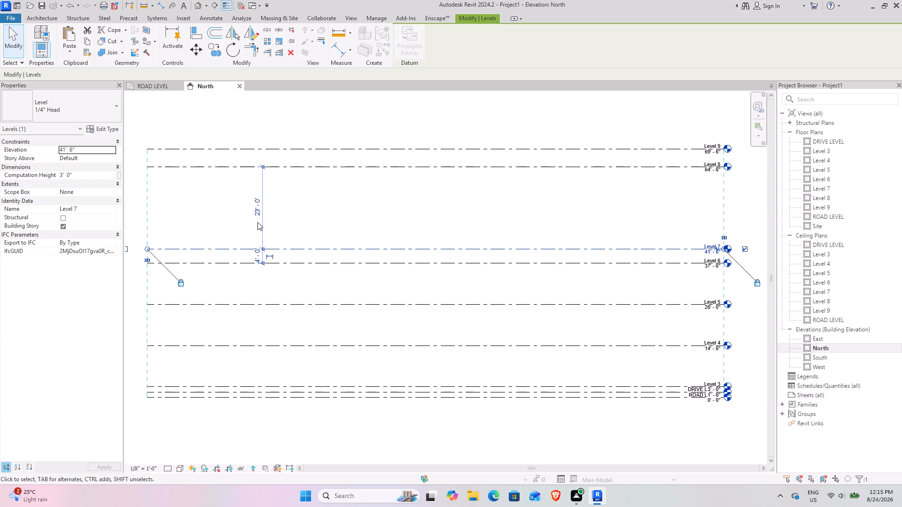
{"action": "left_click", "coordinate": [392, 230]}
Set Level 8 at 7'9" above Level 7.
{"action": "left_click", "coordinate": [368, 166]}
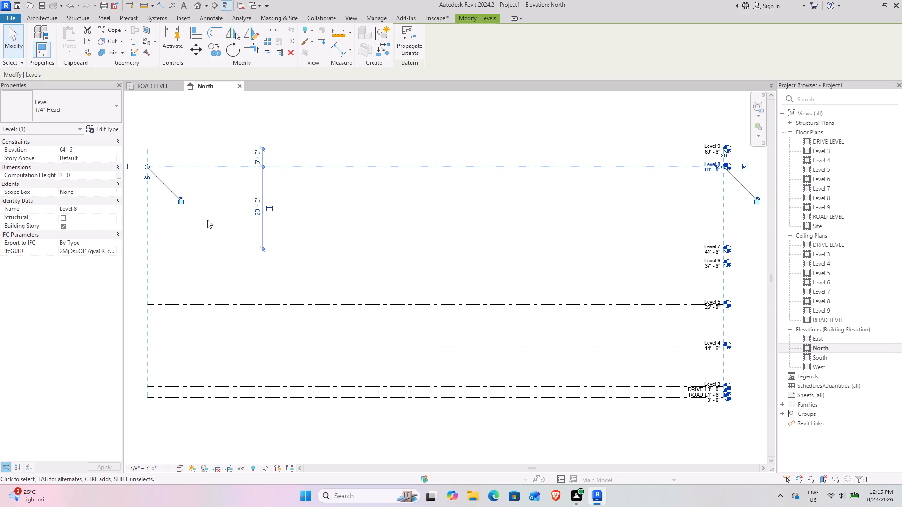
{"action": "left_click", "coordinate": [254, 212]}
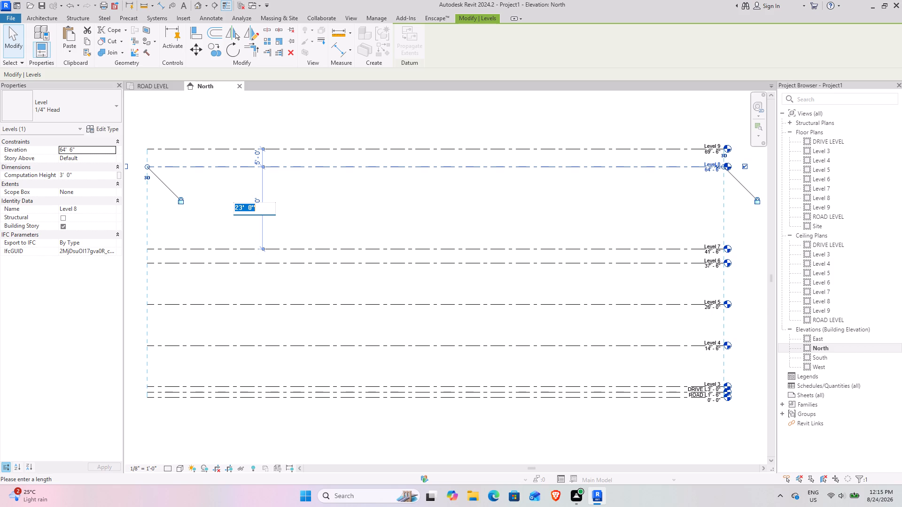
{"action": "type", "text": "7'"}
{"action": "key", "text": "9"}
{"action": "key", "text": "shift+quotedbl"}
{"action": "key", "text": "Return"}
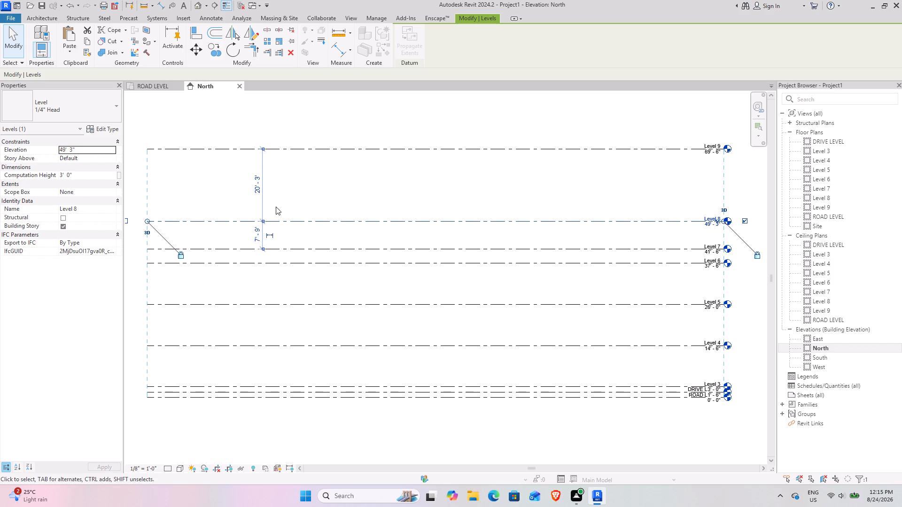
Set Level 9 at 1'9" above Level 8.
{"action": "left_click", "coordinate": [324, 178]}
{"action": "left_click", "coordinate": [316, 150]}
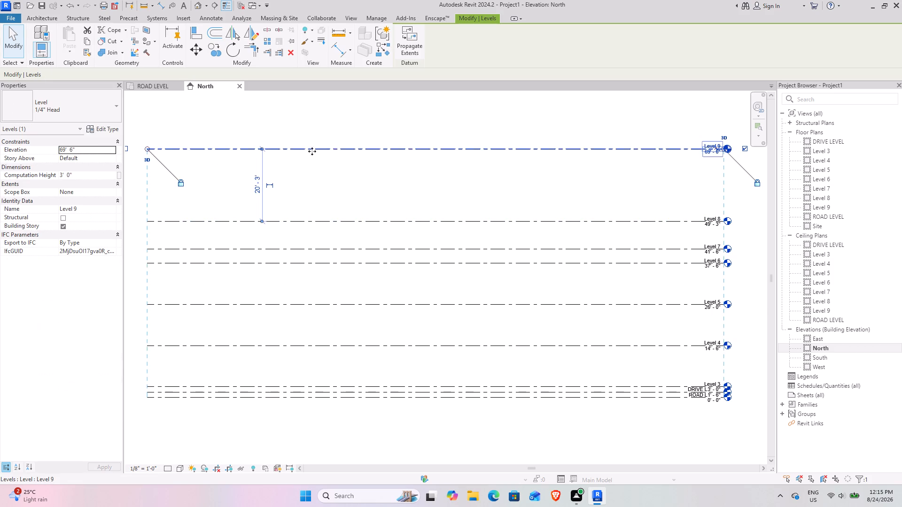
{"action": "left_click", "coordinate": [258, 189]}
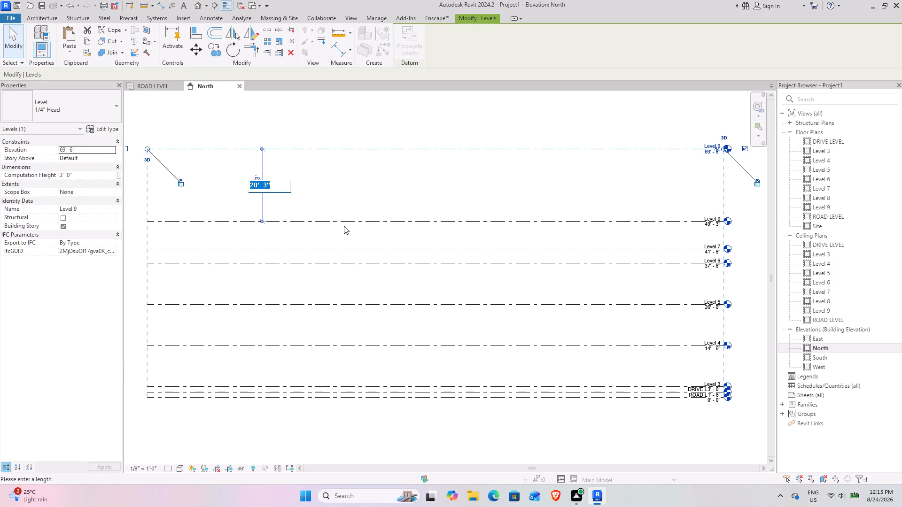
{"action": "type", "text": "1'9\""}
{"action": "key", "text": "Return"}
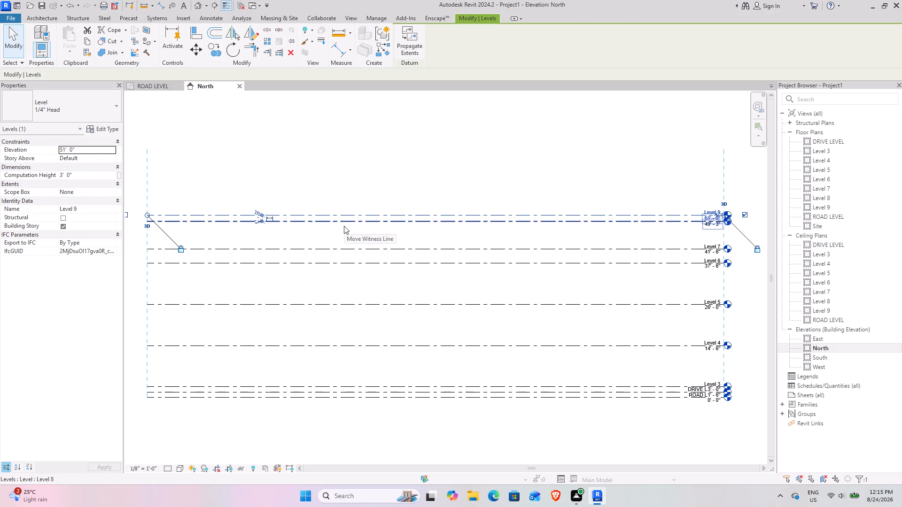
{"action": "left_click", "coordinate": [371, 163]}
Rename Level 3 as PLINTH LEVEL, renaming its corresponding views as well.
{"action": "middle_click_drag", "start_coordinate": [636, 394], "coordinate": [460, 311]}
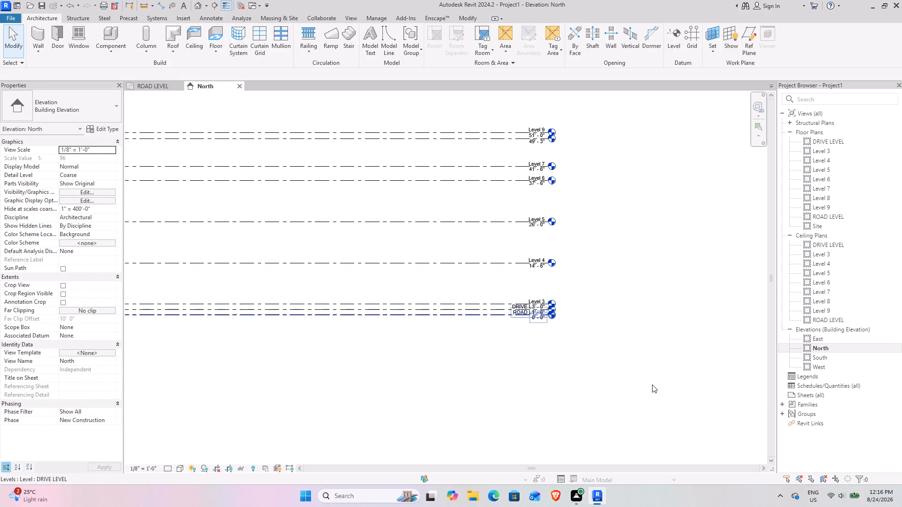
{"action": "scroll", "coordinate": [526, 280], "scroll_direction": "up", "scroll_amount": 10}
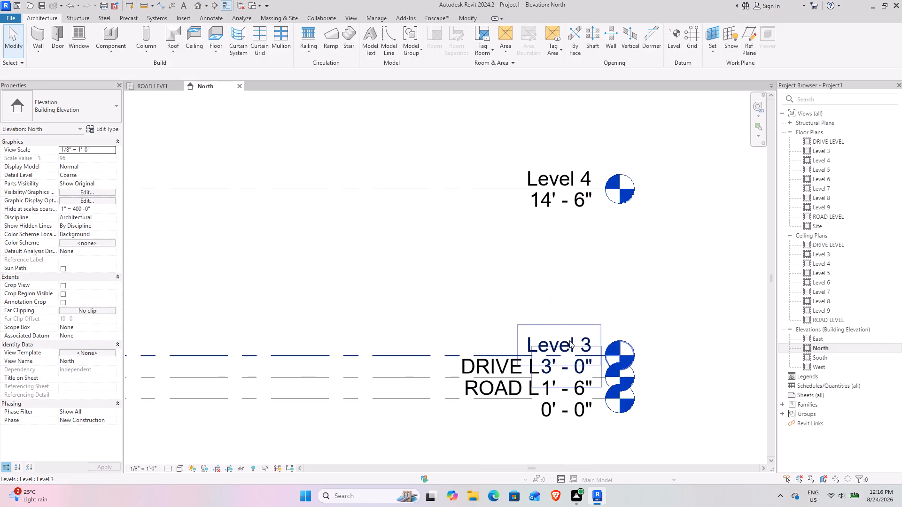
{"action": "scroll", "coordinate": [531, 324], "scroll_direction": "up", "scroll_amount": 4}
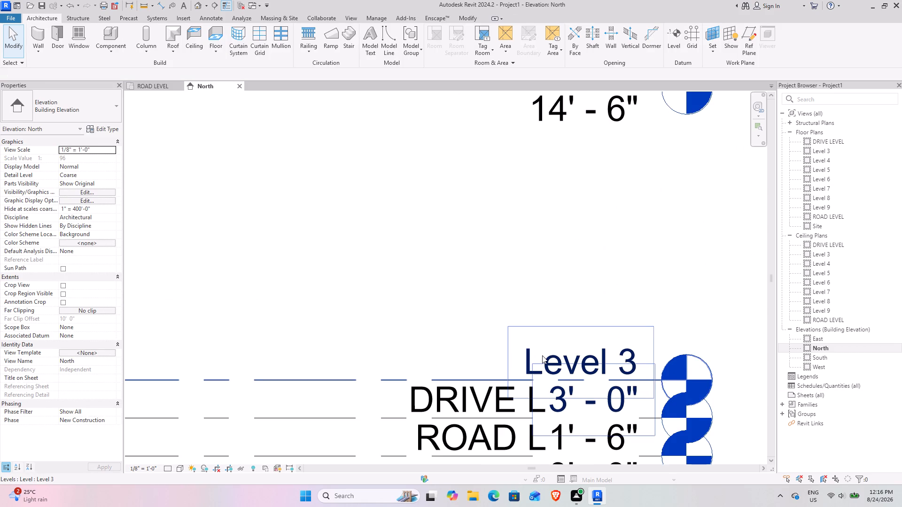
{"action": "left_click", "coordinate": [542, 355]}
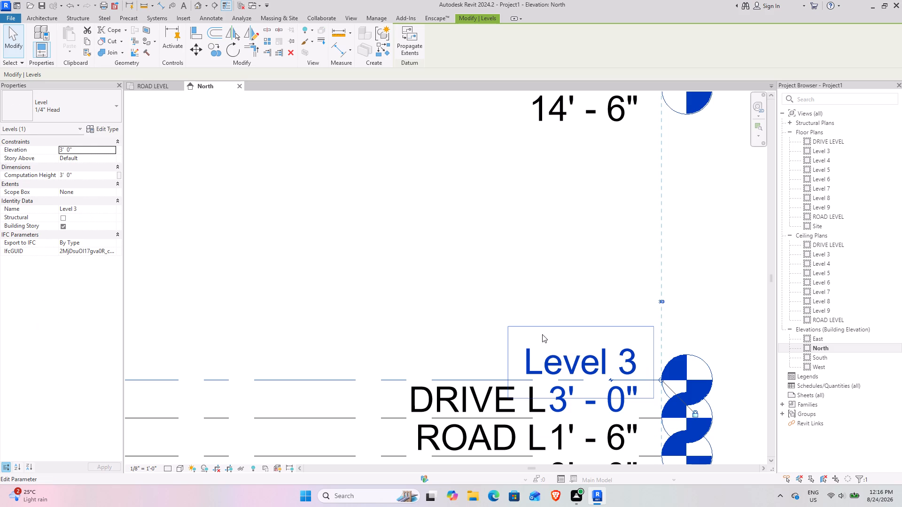
{"action": "left_click", "coordinate": [531, 356]}
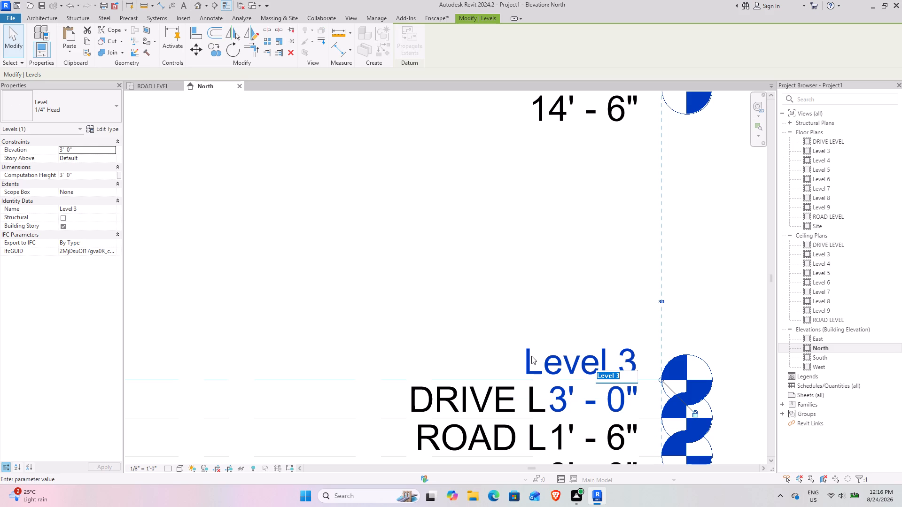
{"action": "type", "text": "PLINTH LEVEL"}
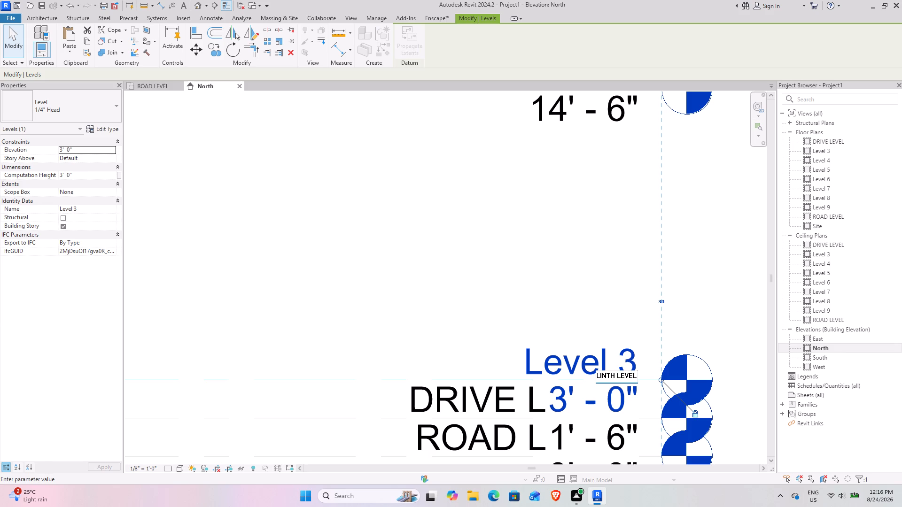
{"action": "left_click", "coordinate": [491, 282]}
{"action": "left_click", "coordinate": [497, 253]}
{"action": "left_click", "coordinate": [493, 251]}
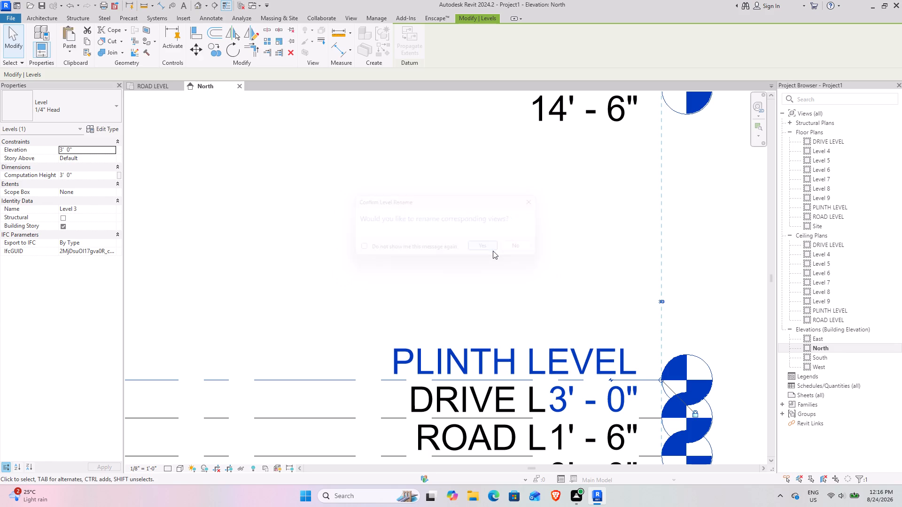
Rename Level 4 as FIRST FLOOR LEVEL, together with its corresponding views.
{"action": "scroll", "coordinate": [524, 206], "scroll_direction": "down", "scroll_amount": 2}
{"action": "middle_click_drag", "start_coordinate": [521, 196], "coordinate": [453, 384]}
{"action": "left_click", "coordinate": [500, 276]}
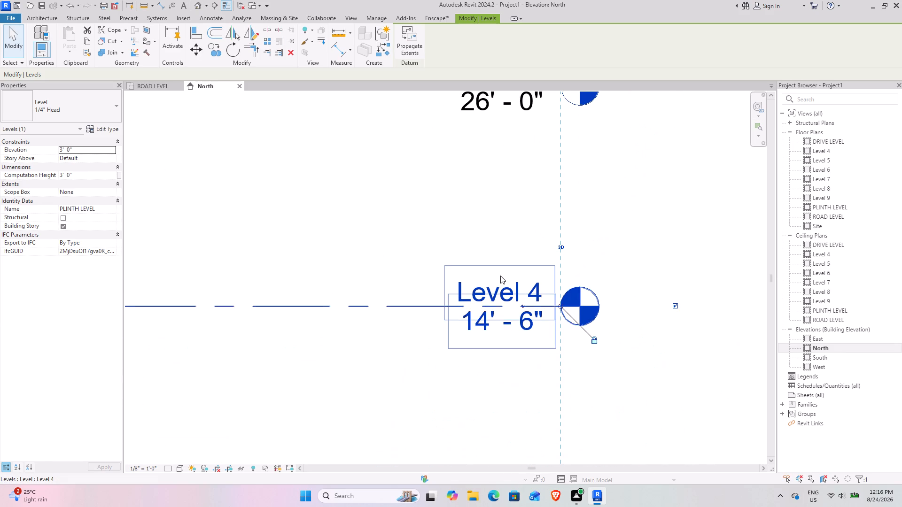
{"action": "left_click", "coordinate": [503, 285]}
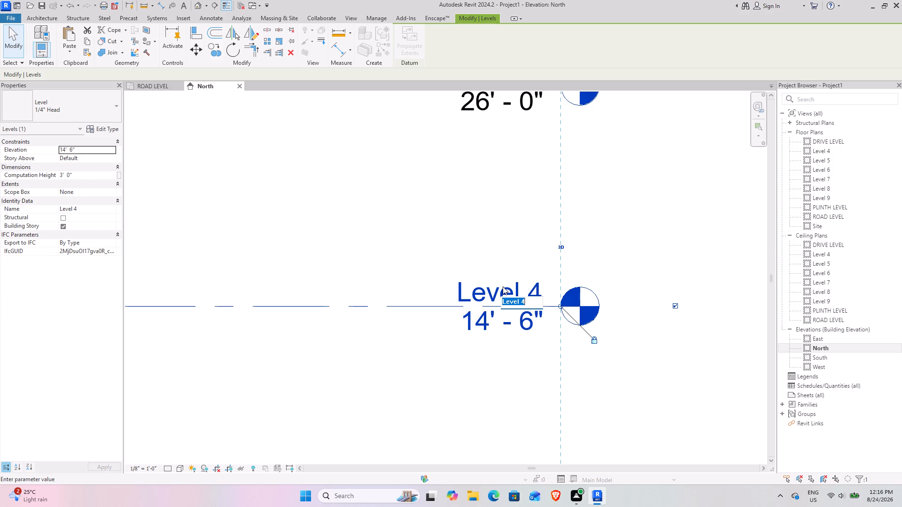
{"action": "type", "text": "FIRST FLOOR LEVEL"}
{"action": "left_click", "coordinate": [421, 374]}
{"action": "left_click", "coordinate": [482, 244]}
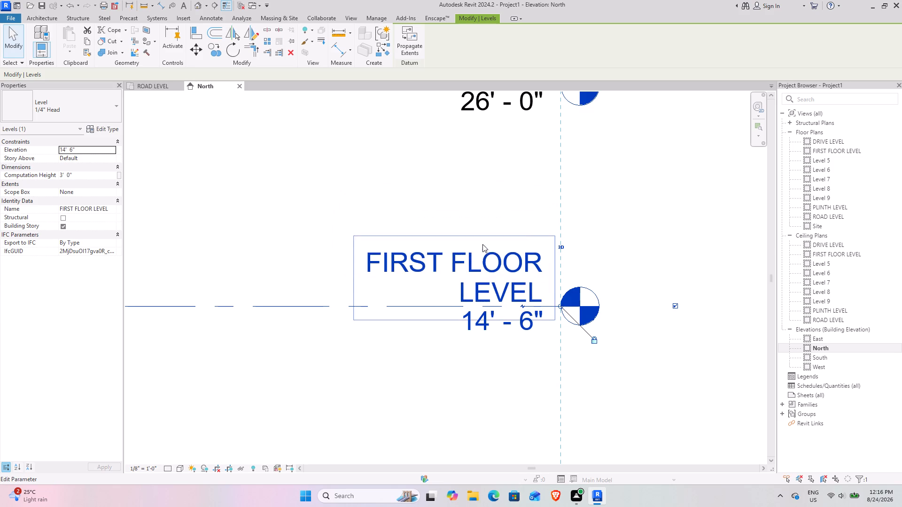
Rename Level 5 as SECOND FLOOR LEVEL, together with its corresponding views.
{"action": "scroll", "coordinate": [479, 193], "scroll_direction": "down", "scroll_amount": 3}
{"action": "middle_click_drag", "start_coordinate": [477, 193], "coordinate": [429, 363]}
{"action": "left_click", "coordinate": [443, 270]}
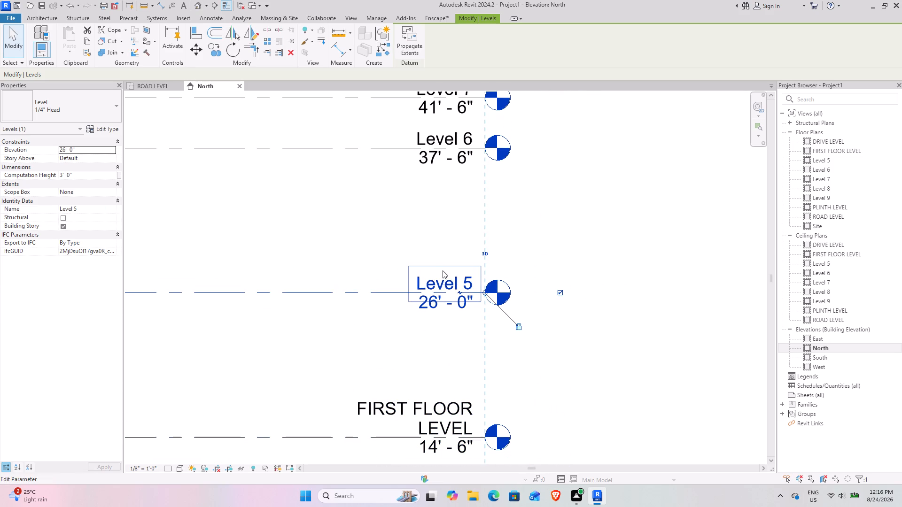
{"action": "left_click", "coordinate": [443, 275]}
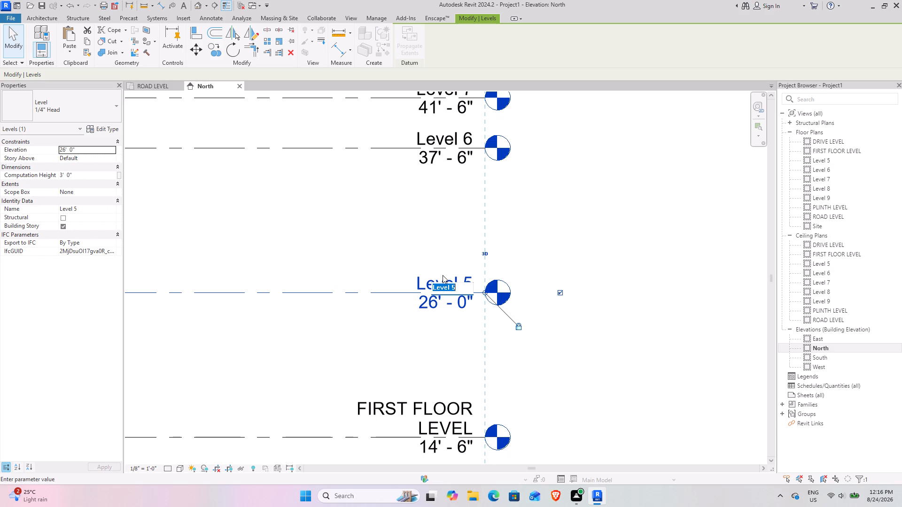
{"action": "type", "text": "SEV=C"}
{"action": "key", "text": "BackSpace"}
{"action": "key", "text": "BackSpace"}
{"action": "key", "text": "BackSpace"}
{"action": "type", "text": "COND FLOOR LEVEL"}
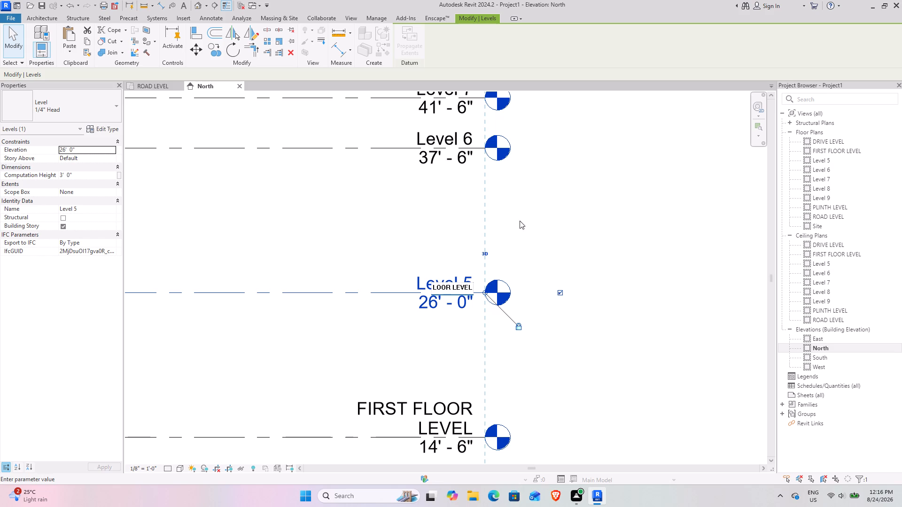
{"action": "left_click", "coordinate": [530, 217]}
{"action": "left_click", "coordinate": [487, 245]}
Rename Level 6 as ROOF LEVEL, together with its corresponding views.
{"action": "middle_click_drag", "start_coordinate": [443, 218], "coordinate": [415, 388]}
{"action": "left_click", "coordinate": [410, 300]}
{"action": "left_click", "coordinate": [408, 299]}
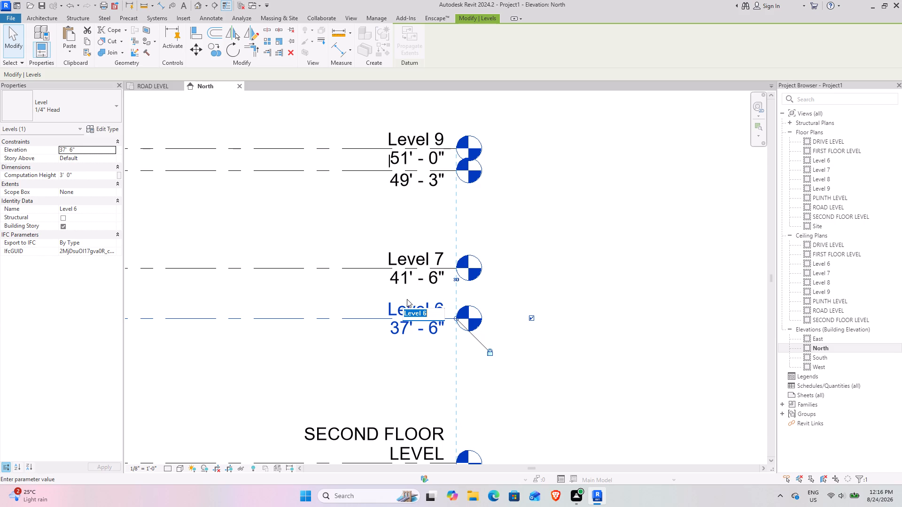
{"action": "key", "text": "f"}
{"action": "key", "text": "BackSpace"}
{"action": "type", "text": "ROOF EL"}
{"action": "key", "text": "BackSpace"}
{"action": "key", "text": "BackSpace"}
{"action": "type", "text": "LEVEL"}
{"action": "left_click", "coordinate": [575, 223]}
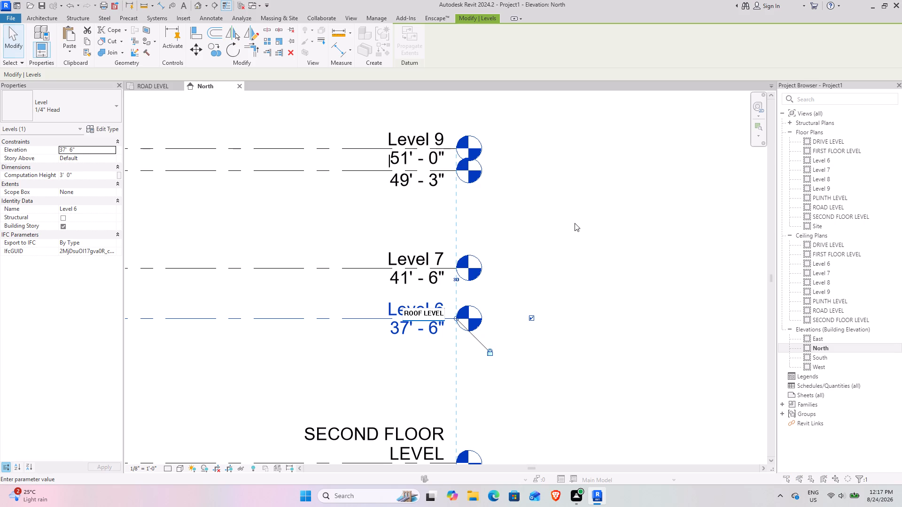
{"action": "left_click", "coordinate": [497, 248]}
Rename Level 7 as PARAPET WALL LEVEL, together with its corresponding views.
{"action": "left_click", "coordinate": [417, 253]}
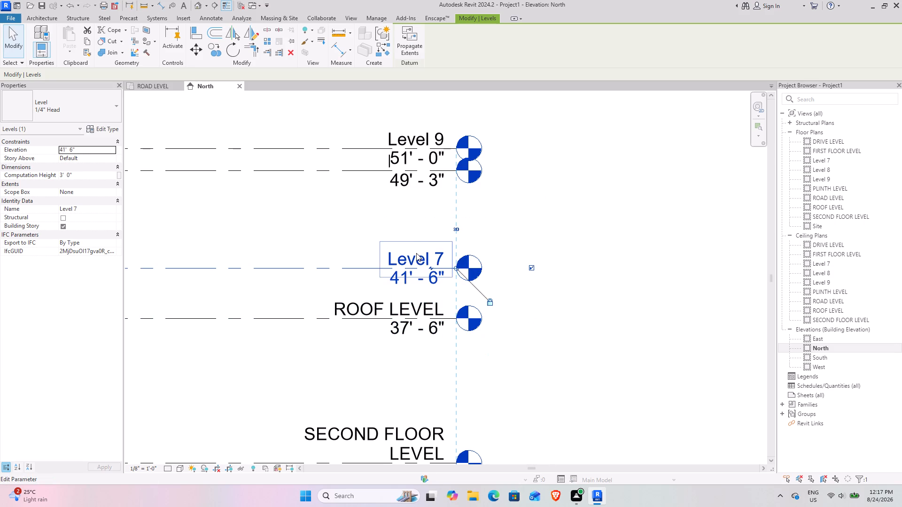
{"action": "left_click", "coordinate": [416, 253]}
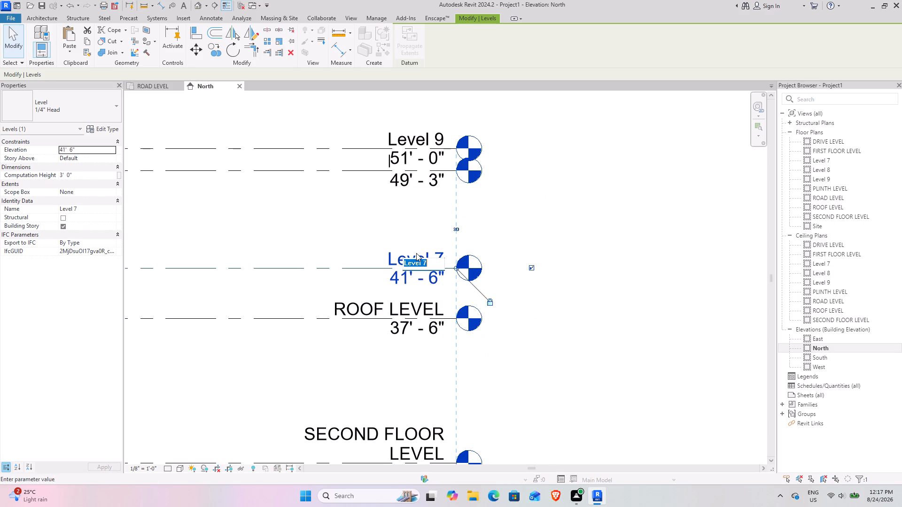
{"action": "type", "text": "PARAP"}
{"action": "type", "text": "ET WALL LEVEL"}
{"action": "left_click", "coordinate": [552, 193]}
{"action": "left_click", "coordinate": [484, 249]}
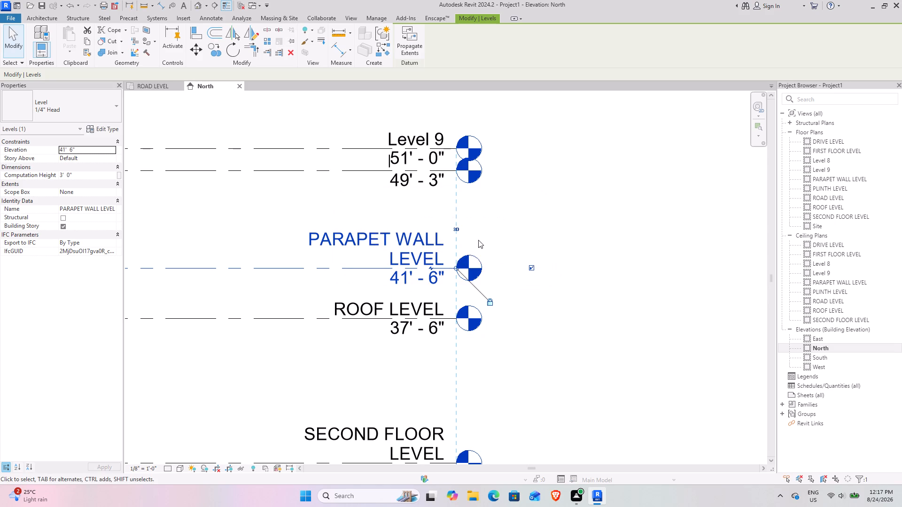
Rename Level 8 as MUMTY LEVEL, together with its corresponding views.
{"action": "middle_click_drag", "start_coordinate": [381, 191], "coordinate": [376, 270]}
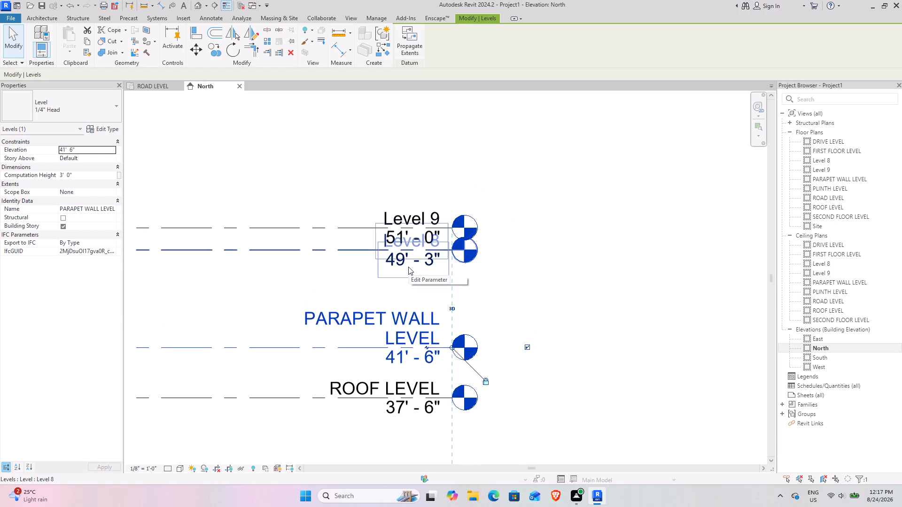
{"action": "left_click", "coordinate": [408, 267]}
{"action": "left_click", "coordinate": [400, 238]}
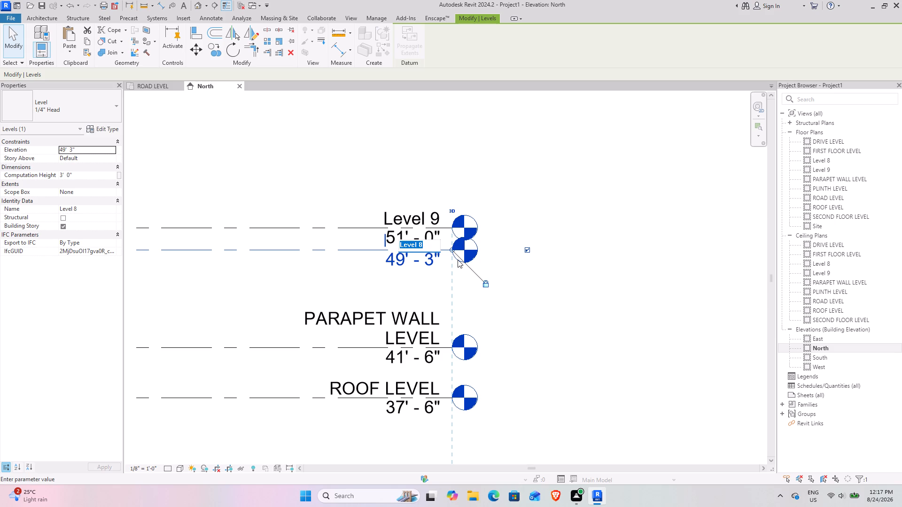
{"action": "type", "text": "MUMTY"}
{"action": "key", "text": "space"}
{"action": "type", "text": "LEVEL"}
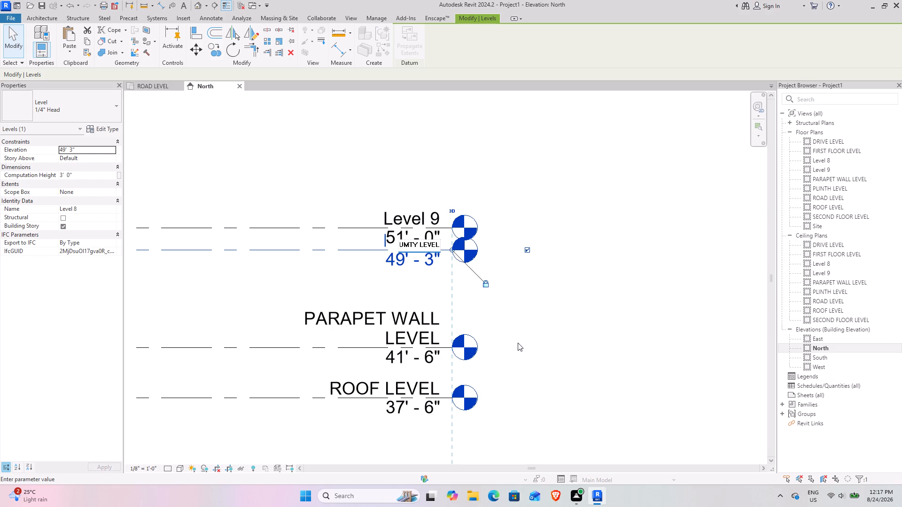
{"action": "left_click", "coordinate": [518, 345]}
{"action": "left_click", "coordinate": [482, 248]}
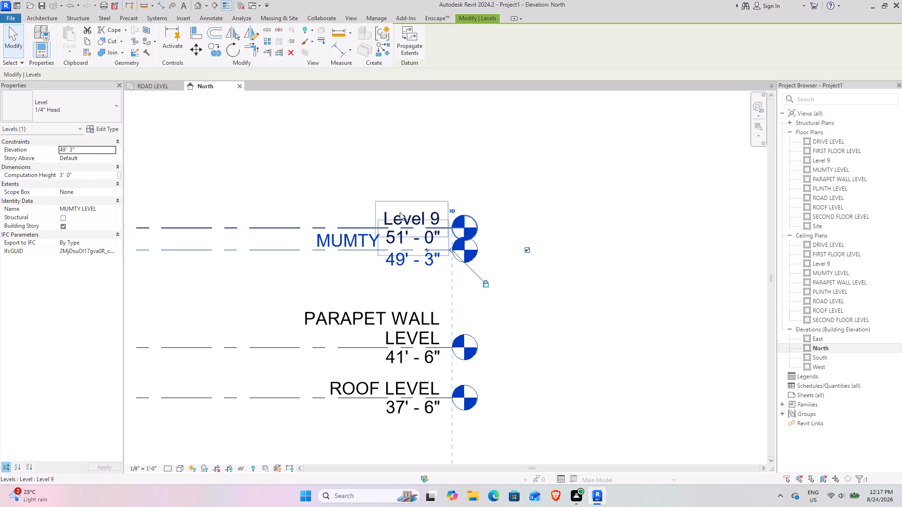
Rename Level 9 as TOP LEVEL, together with its corresponding views.
{"action": "left_click", "coordinate": [402, 213]}
{"action": "left_click", "coordinate": [402, 213]}
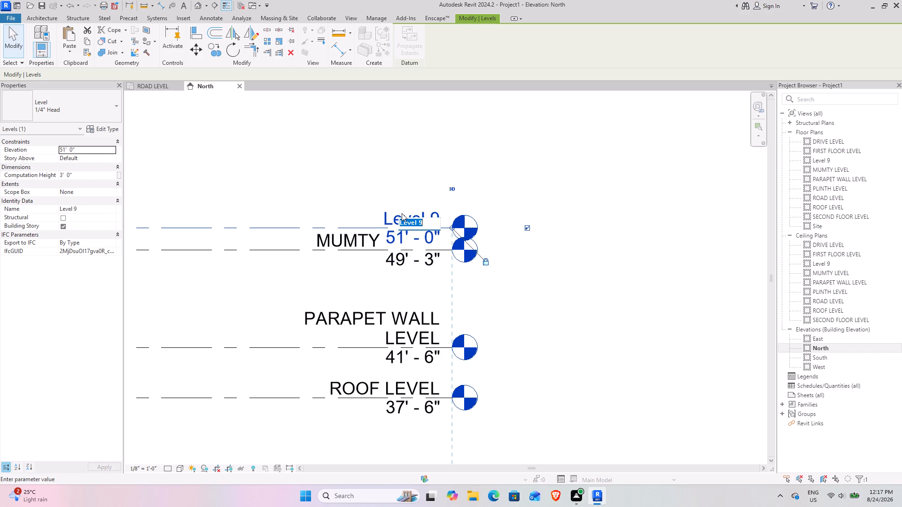
{"action": "type", "text": "TOP LEVLE"}
{"action": "key", "text": "BackSpace"}
{"action": "key", "text": "BackSpace"}
{"action": "type", "text": "EL"}
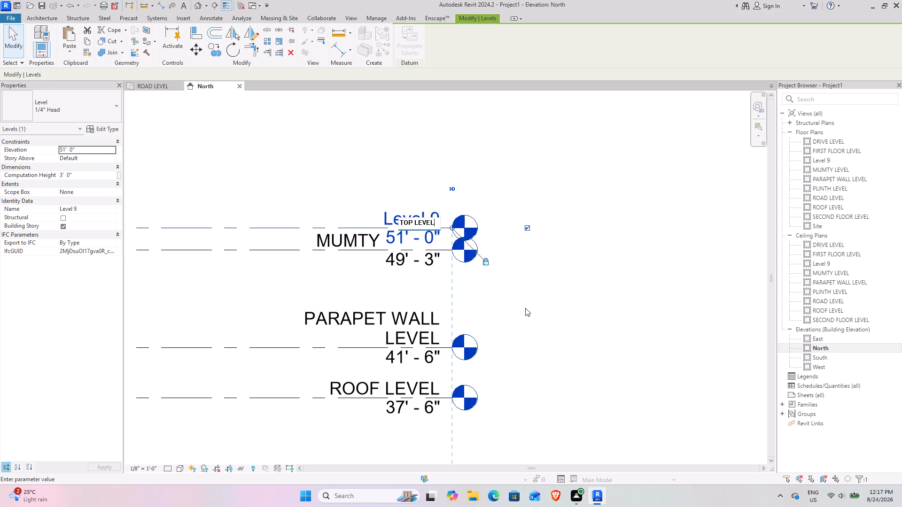
{"action": "left_click", "coordinate": [525, 308]}
{"action": "left_click", "coordinate": [486, 251]}
{"action": "scroll", "coordinate": [523, 299], "scroll_direction": "down", "scroll_amount": 6}
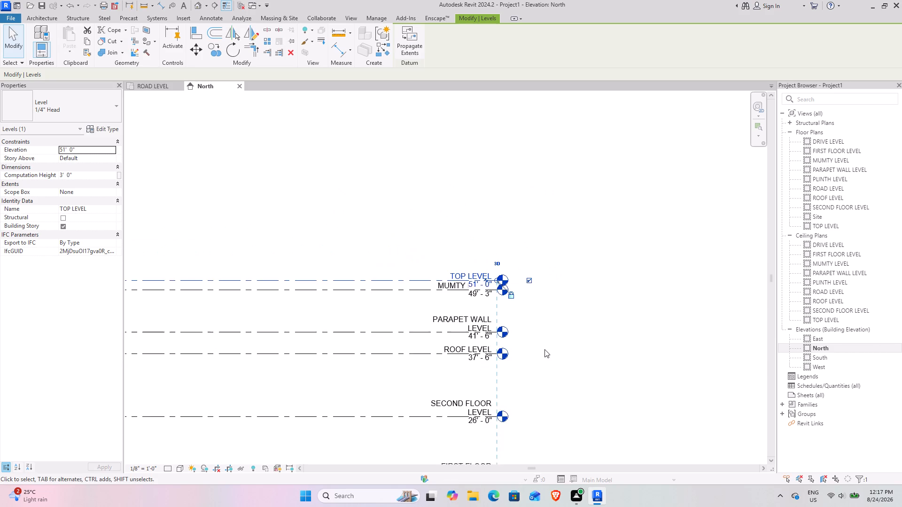
{"action": "middle_click_drag", "start_coordinate": [537, 347], "coordinate": [567, 263]}
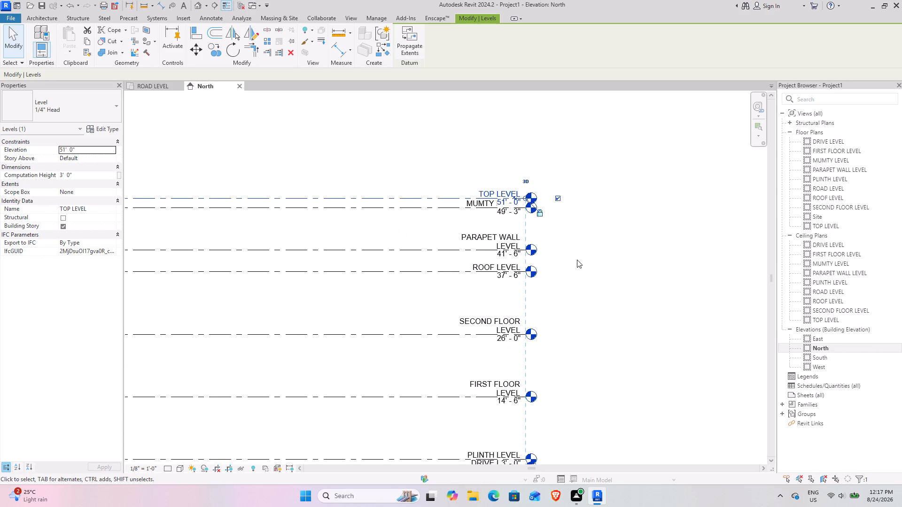
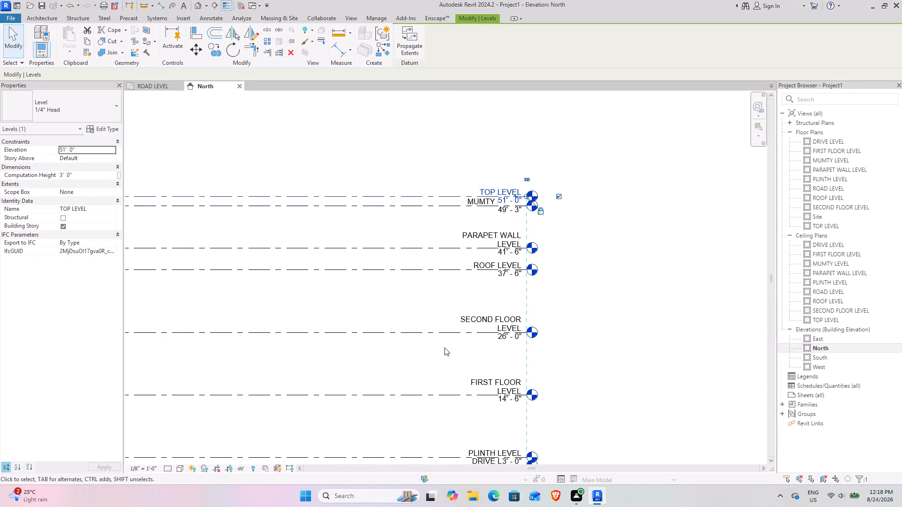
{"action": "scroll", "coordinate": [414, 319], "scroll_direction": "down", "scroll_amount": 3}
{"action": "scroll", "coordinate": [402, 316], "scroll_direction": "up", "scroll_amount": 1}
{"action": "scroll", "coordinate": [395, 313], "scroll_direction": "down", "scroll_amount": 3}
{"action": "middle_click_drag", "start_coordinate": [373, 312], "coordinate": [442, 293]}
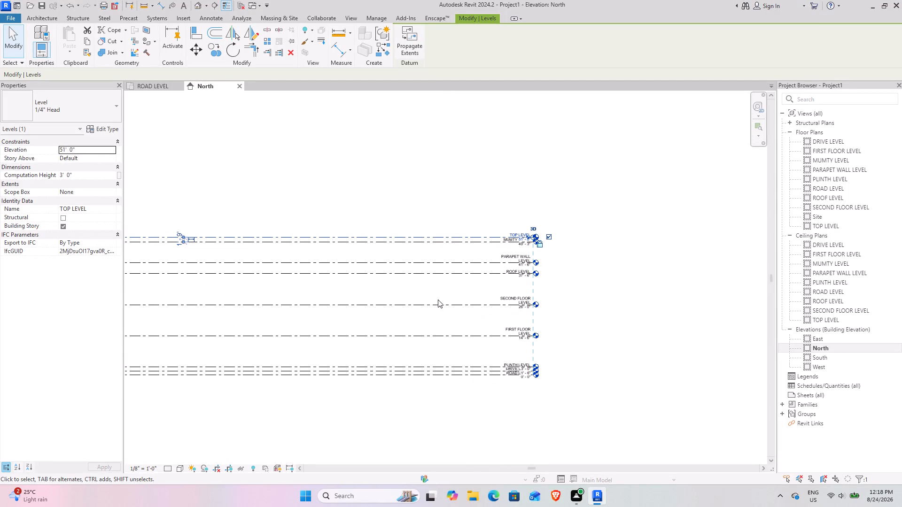
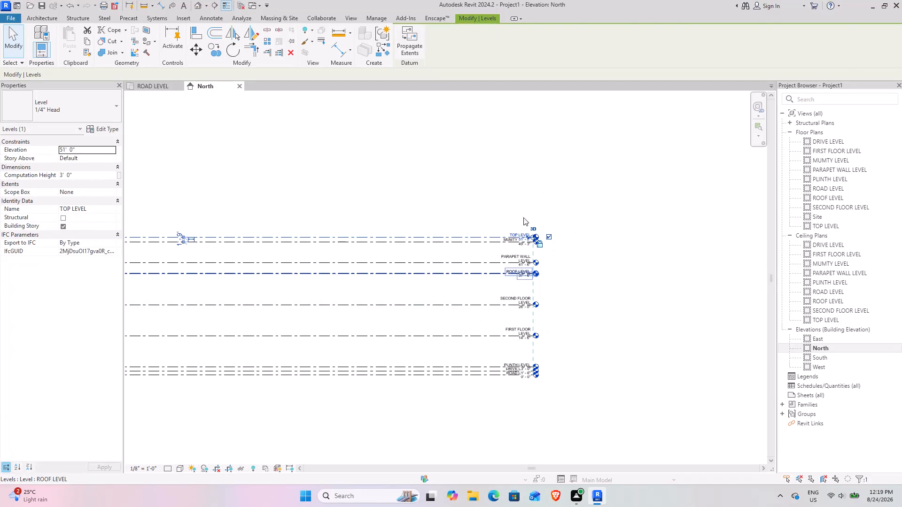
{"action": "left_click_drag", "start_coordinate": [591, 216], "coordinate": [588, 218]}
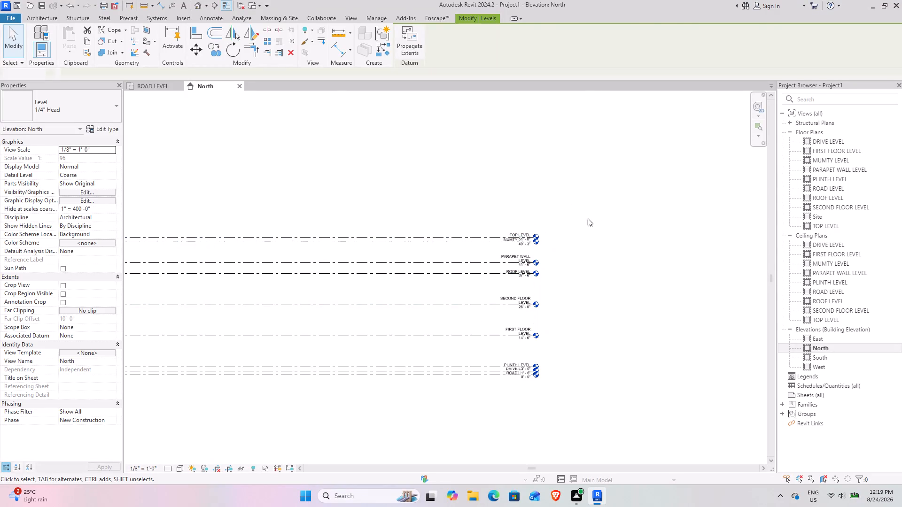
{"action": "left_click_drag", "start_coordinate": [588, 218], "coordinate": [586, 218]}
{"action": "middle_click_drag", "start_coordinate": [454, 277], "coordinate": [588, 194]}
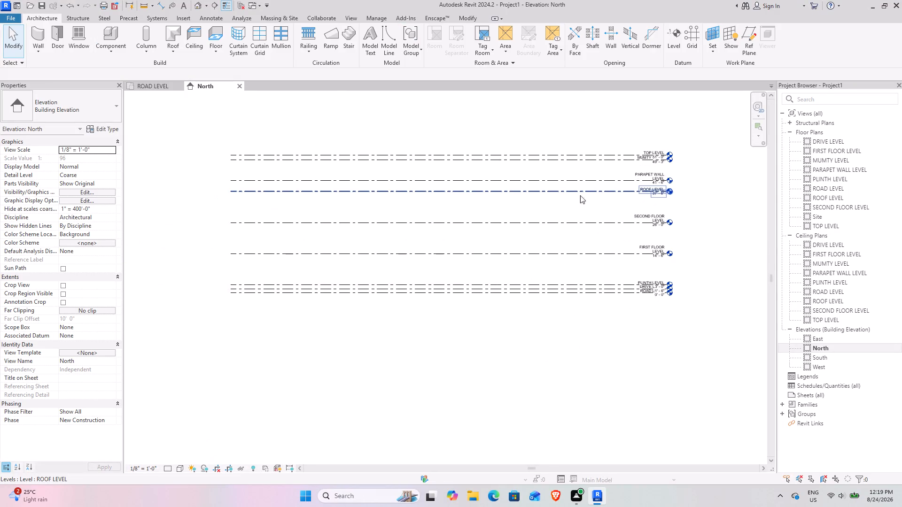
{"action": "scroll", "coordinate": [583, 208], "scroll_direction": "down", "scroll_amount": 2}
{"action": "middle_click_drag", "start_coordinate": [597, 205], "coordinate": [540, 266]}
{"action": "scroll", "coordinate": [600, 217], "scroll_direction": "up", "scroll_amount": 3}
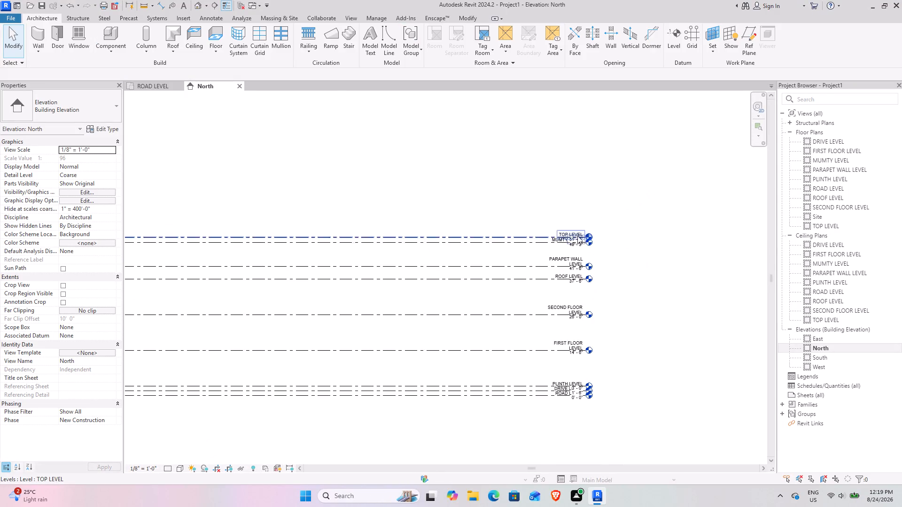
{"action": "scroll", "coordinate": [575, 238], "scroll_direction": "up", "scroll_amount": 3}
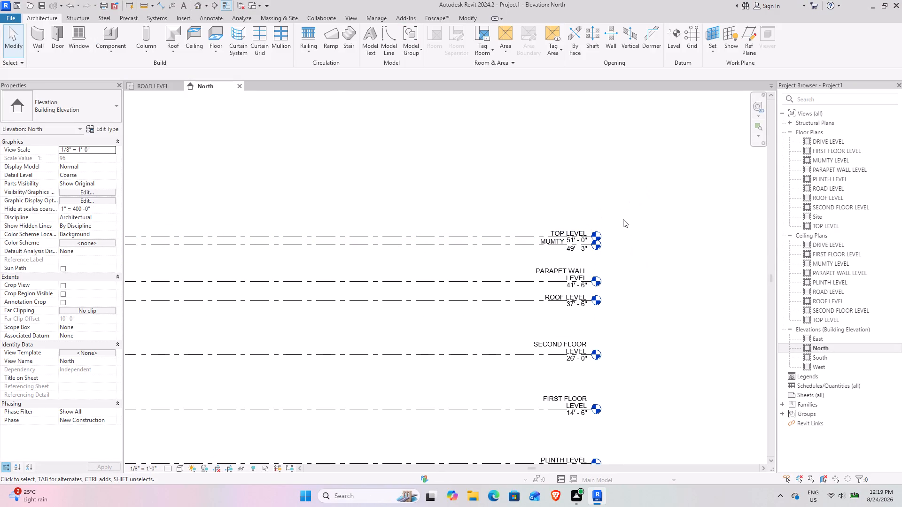
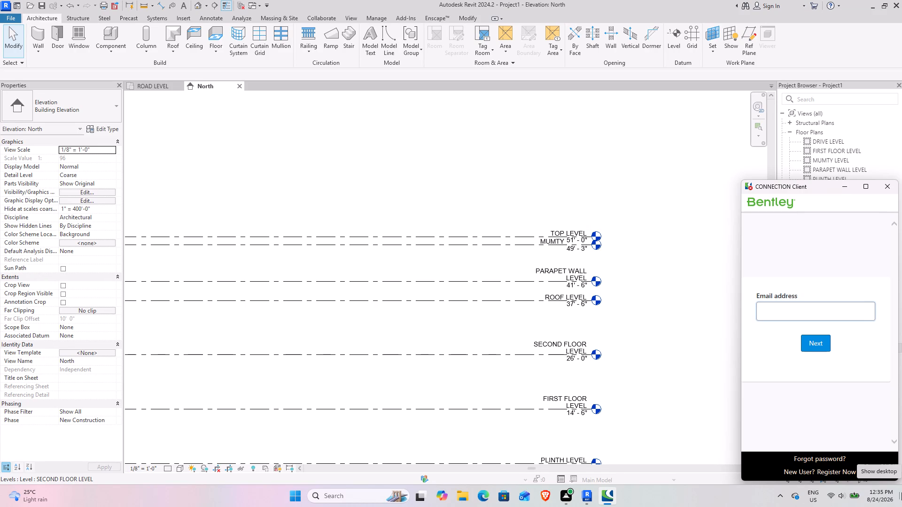
Dismiss the Bentley CONNECTION Client sign-in window that covers the project browser.
{"action": "left_click", "coordinate": [885, 184]}
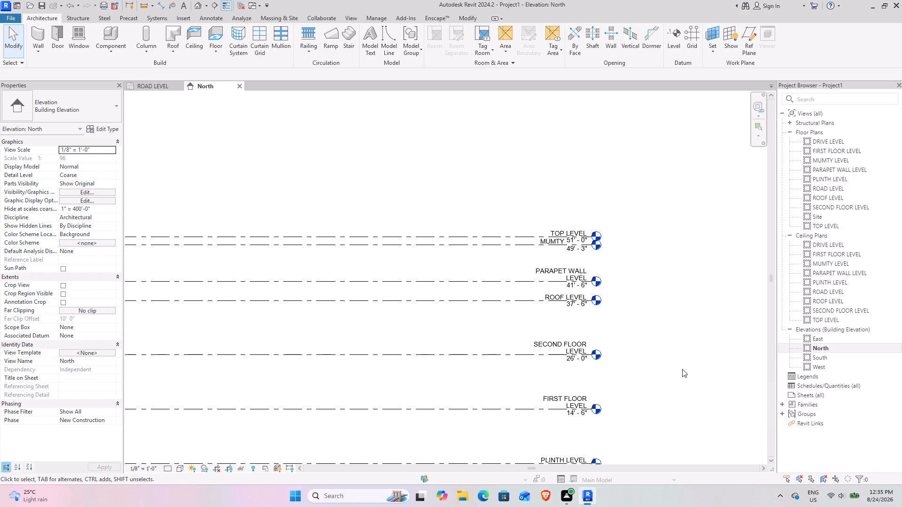
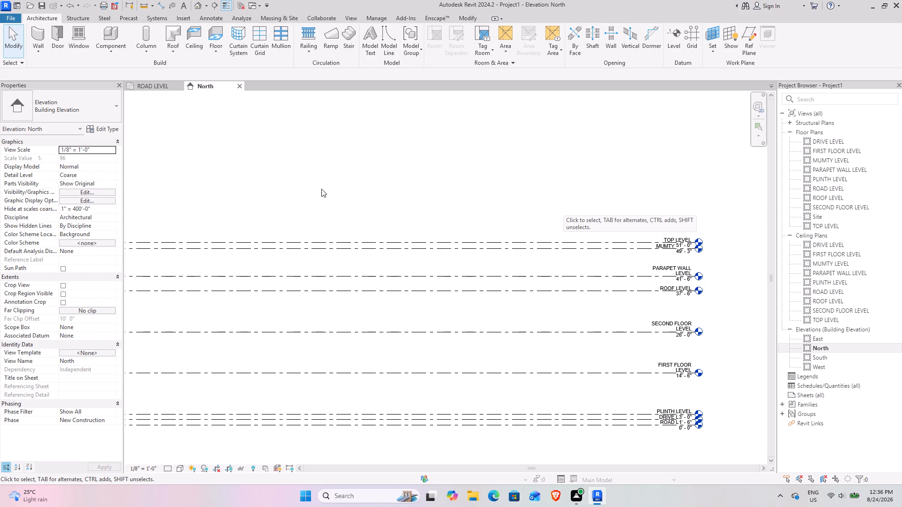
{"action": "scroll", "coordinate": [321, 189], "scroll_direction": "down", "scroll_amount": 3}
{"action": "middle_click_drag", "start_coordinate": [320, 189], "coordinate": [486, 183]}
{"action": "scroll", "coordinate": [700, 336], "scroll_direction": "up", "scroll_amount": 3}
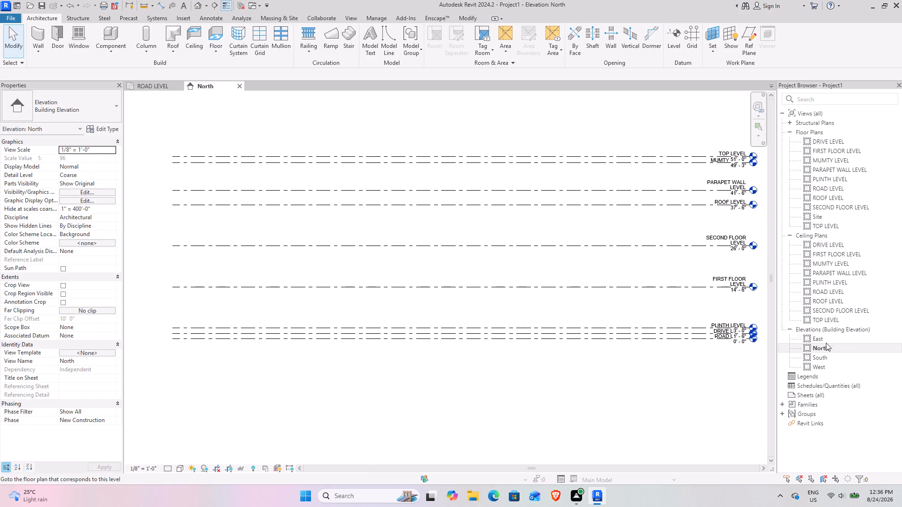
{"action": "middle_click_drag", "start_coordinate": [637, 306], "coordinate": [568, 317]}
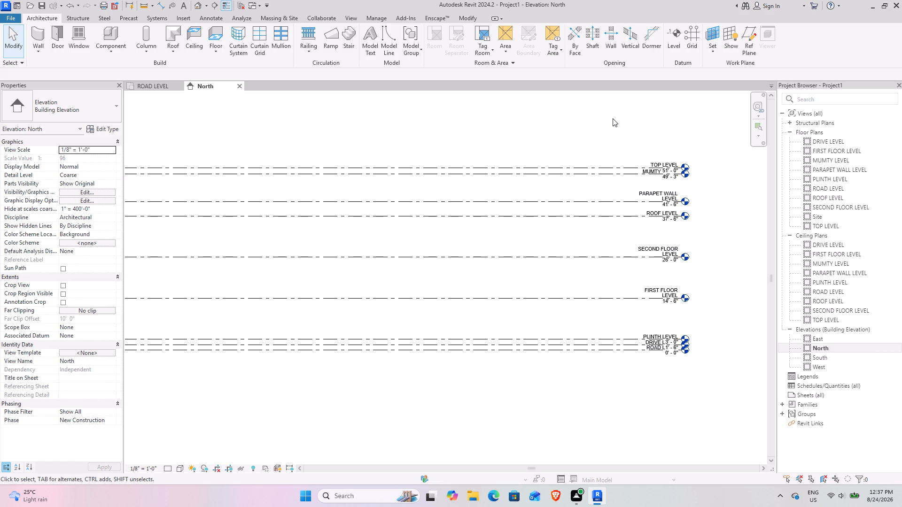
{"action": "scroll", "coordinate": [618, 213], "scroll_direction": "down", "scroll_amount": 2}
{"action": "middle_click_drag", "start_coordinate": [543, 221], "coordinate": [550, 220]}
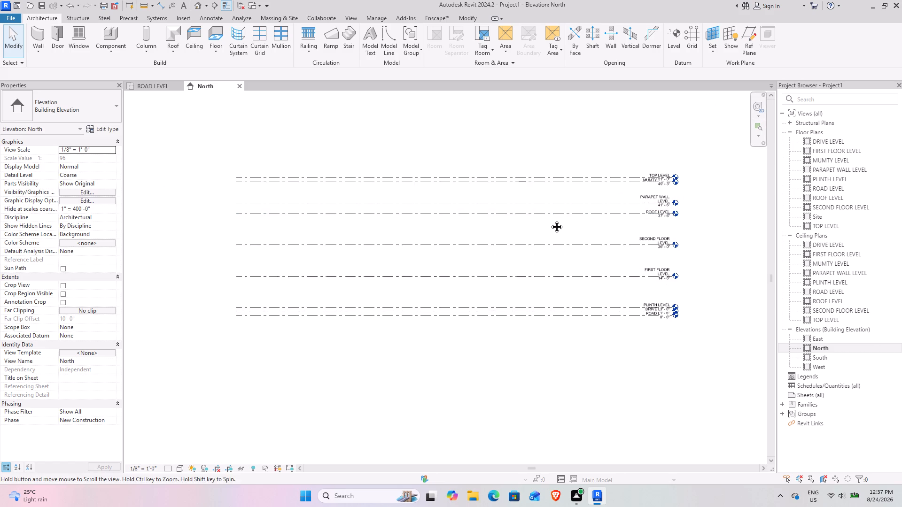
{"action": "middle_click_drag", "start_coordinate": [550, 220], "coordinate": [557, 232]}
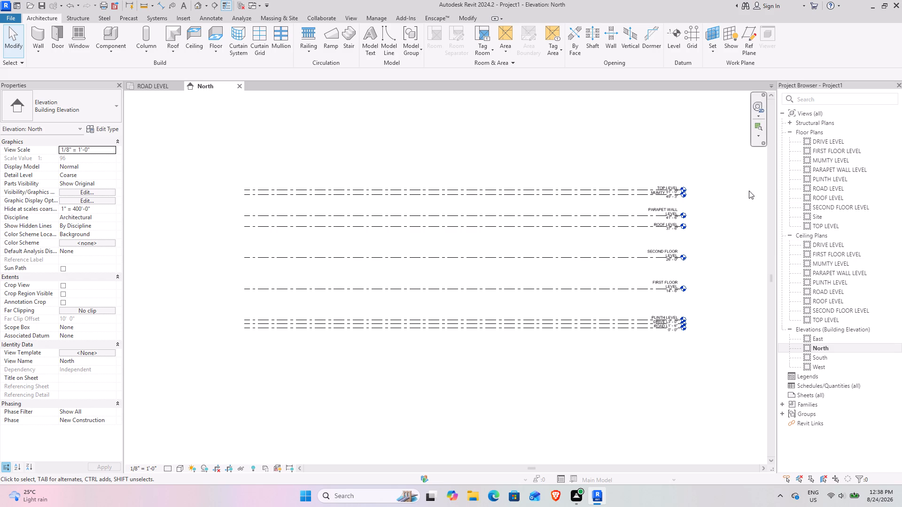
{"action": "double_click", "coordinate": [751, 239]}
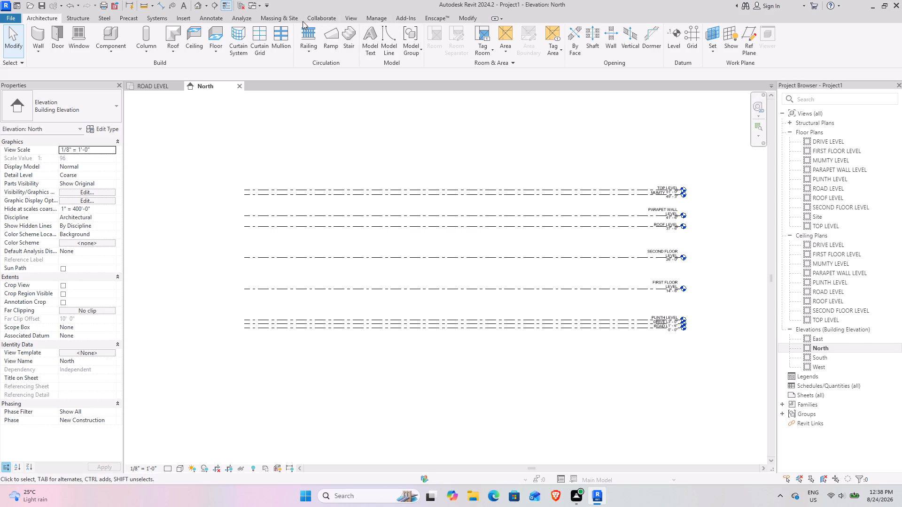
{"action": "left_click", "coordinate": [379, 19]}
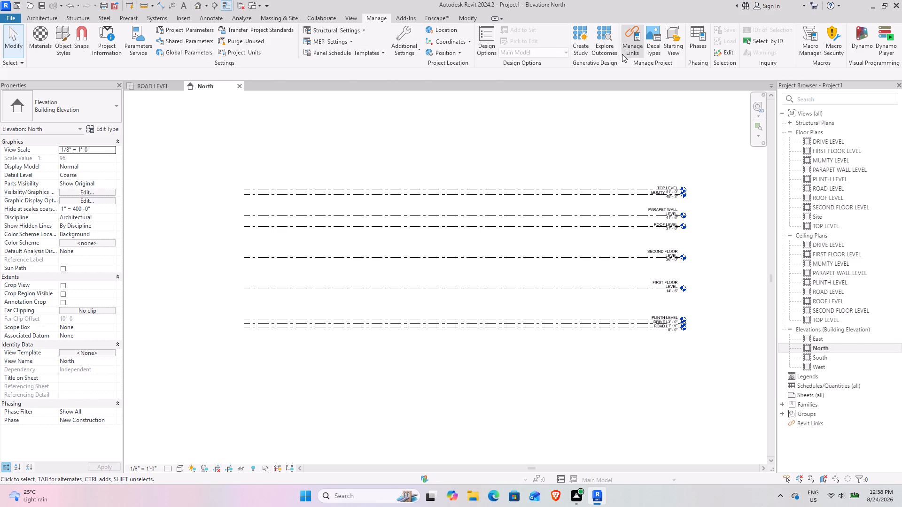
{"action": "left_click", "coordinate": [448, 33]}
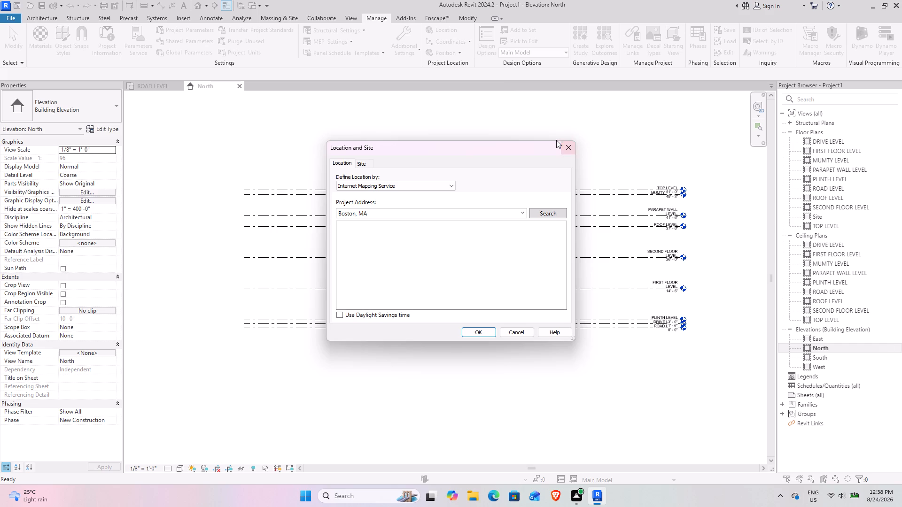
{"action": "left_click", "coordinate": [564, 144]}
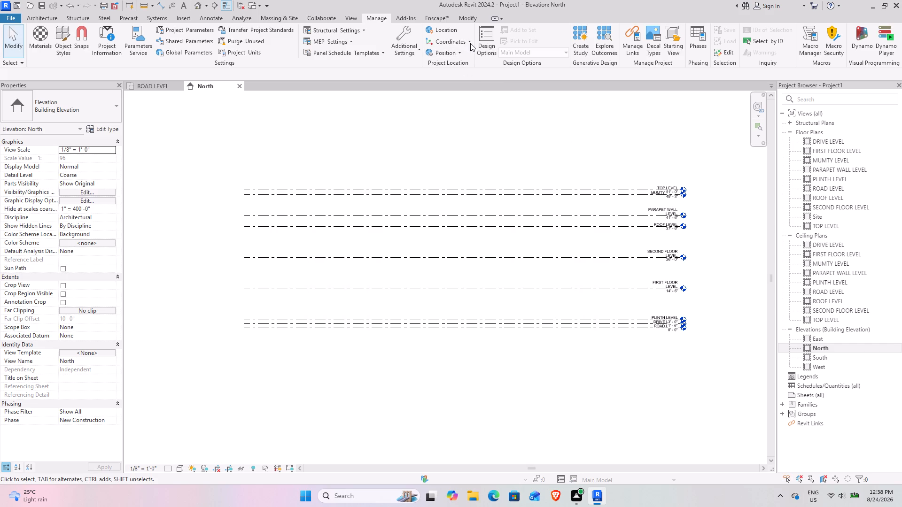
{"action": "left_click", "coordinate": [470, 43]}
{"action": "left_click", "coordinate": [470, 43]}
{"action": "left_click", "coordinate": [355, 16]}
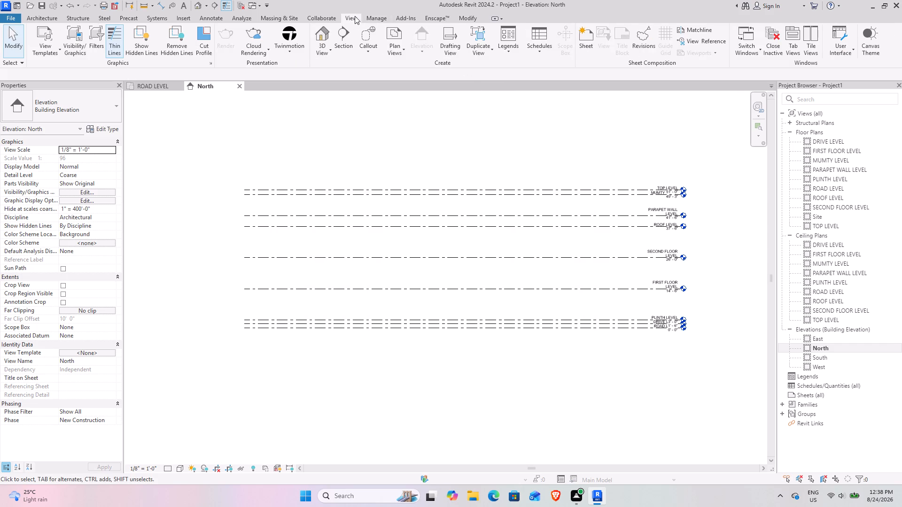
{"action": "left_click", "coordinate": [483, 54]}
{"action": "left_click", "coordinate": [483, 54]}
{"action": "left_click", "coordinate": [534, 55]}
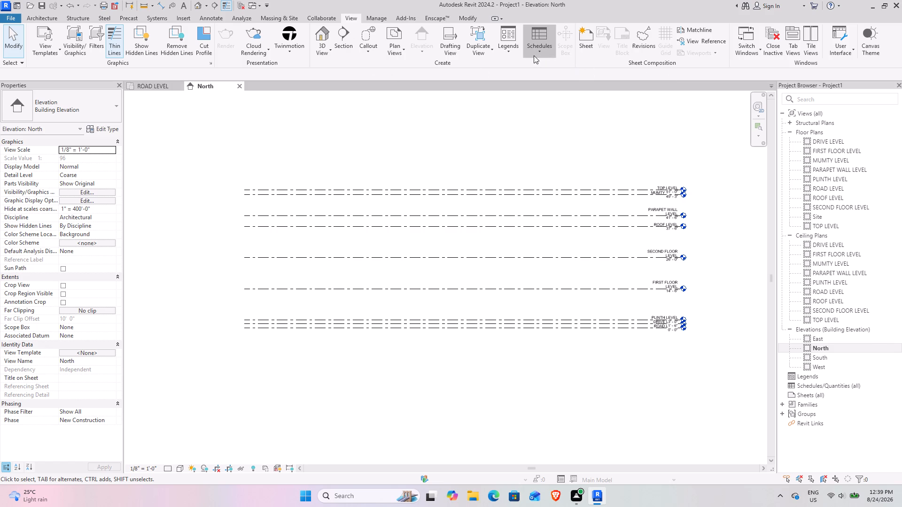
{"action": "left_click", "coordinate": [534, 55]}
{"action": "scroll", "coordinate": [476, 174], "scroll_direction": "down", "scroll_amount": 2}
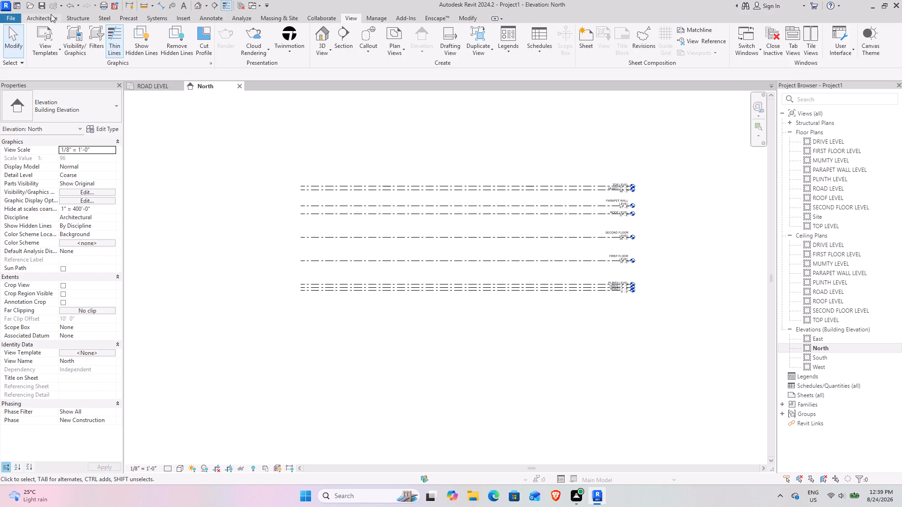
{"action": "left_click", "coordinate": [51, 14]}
Examine the names, elevations and spacing of the building levels in the North elevation, from ROAD LEVEL up to TOP LEVEL.
{"action": "scroll", "coordinate": [665, 241], "scroll_direction": "down", "scroll_amount": 3}
{"action": "scroll", "coordinate": [642, 237], "scroll_direction": "up", "scroll_amount": 8}
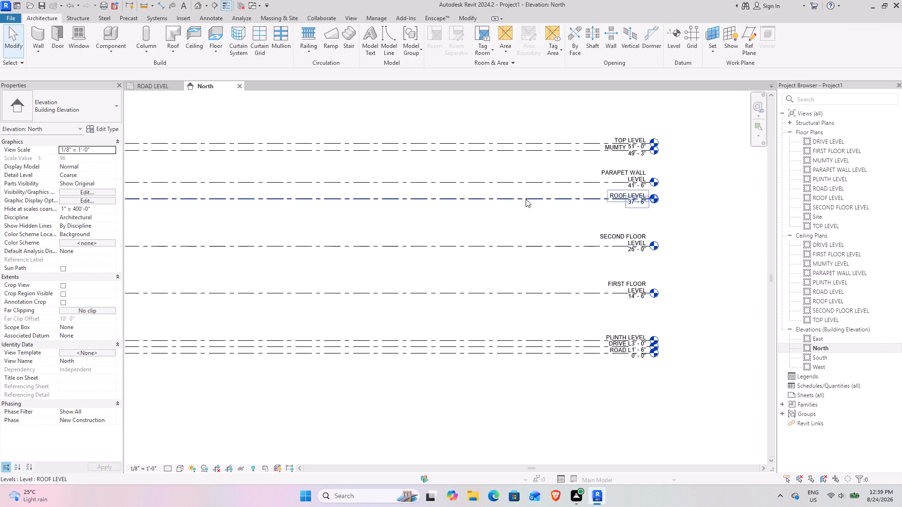
{"action": "scroll", "coordinate": [525, 199], "scroll_direction": "up", "scroll_amount": 1}
{"action": "middle_click_drag", "start_coordinate": [532, 205], "coordinate": [613, 241]}
{"action": "scroll", "coordinate": [601, 233], "scroll_direction": "down", "scroll_amount": 3}
{"action": "middle_click_drag", "start_coordinate": [545, 226], "coordinate": [557, 244]}
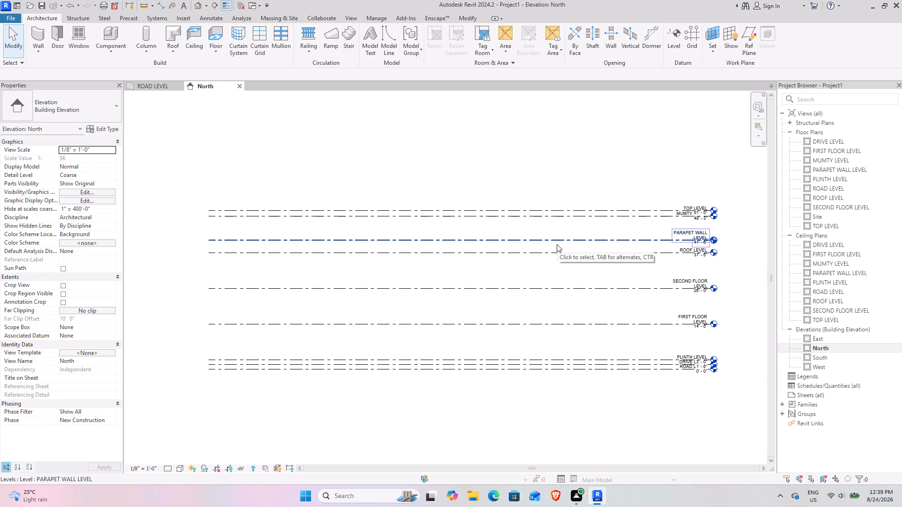
{"action": "scroll", "coordinate": [706, 204], "scroll_direction": "up", "scroll_amount": 3}
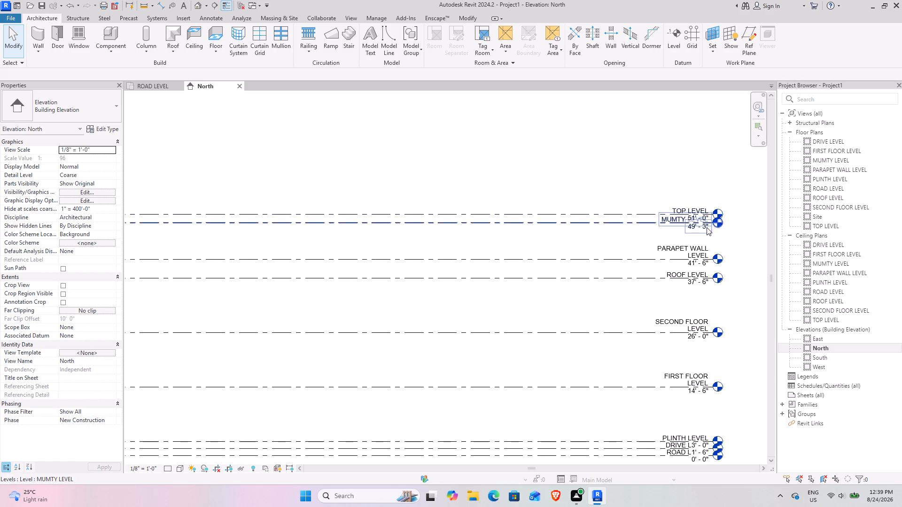
{"action": "scroll", "coordinate": [707, 227], "scroll_direction": "up", "scroll_amount": 7}
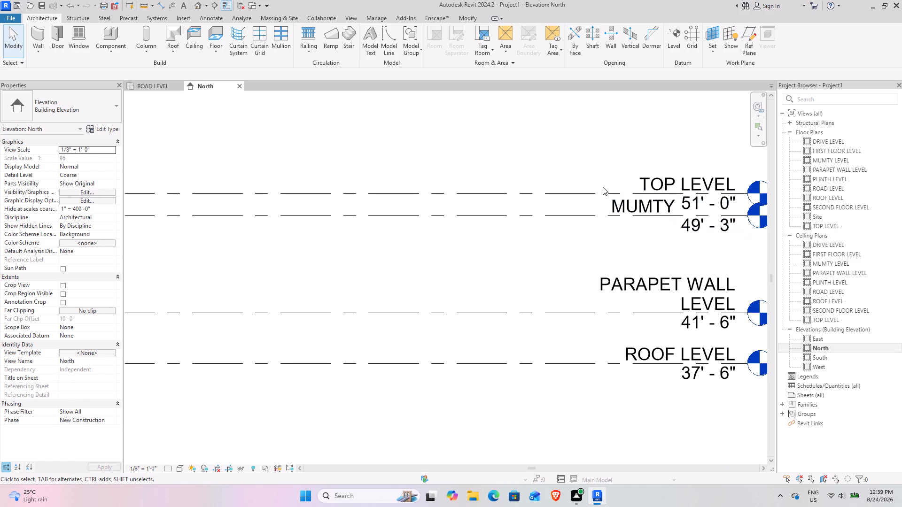
{"action": "scroll", "coordinate": [603, 187], "scroll_direction": "down", "scroll_amount": 7}
{"action": "middle_click_drag", "start_coordinate": [486, 232], "coordinate": [585, 203]}
{"action": "scroll", "coordinate": [583, 203], "scroll_direction": "down", "scroll_amount": 3}
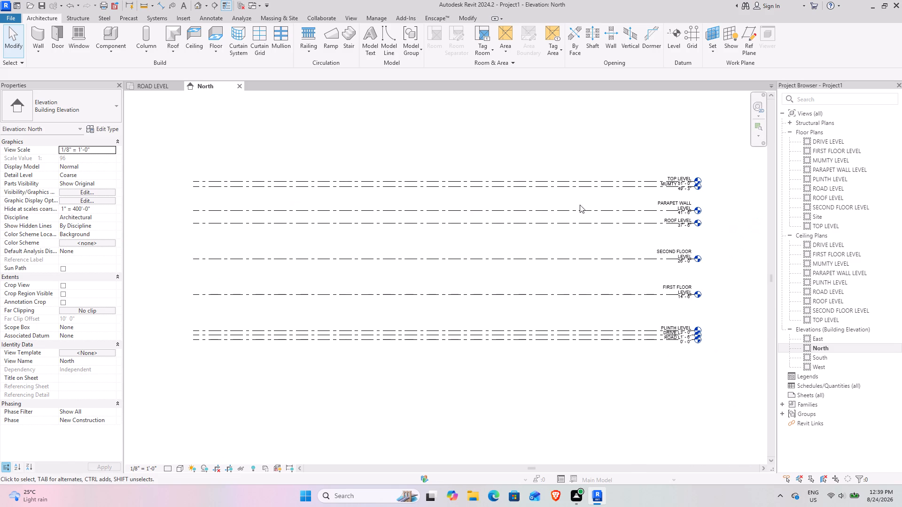
{"action": "middle_click_drag", "start_coordinate": [538, 229], "coordinate": [551, 245]}
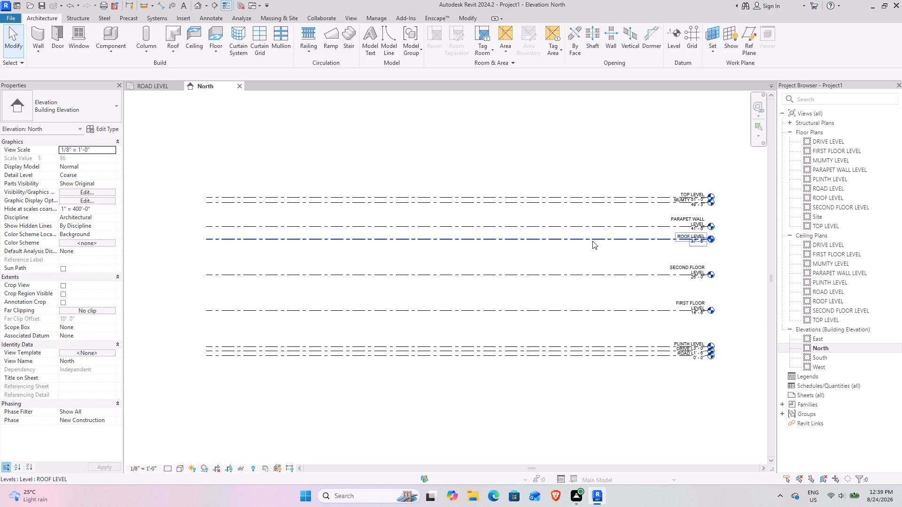
{"action": "scroll", "coordinate": [687, 230], "scroll_direction": "up", "scroll_amount": 6}
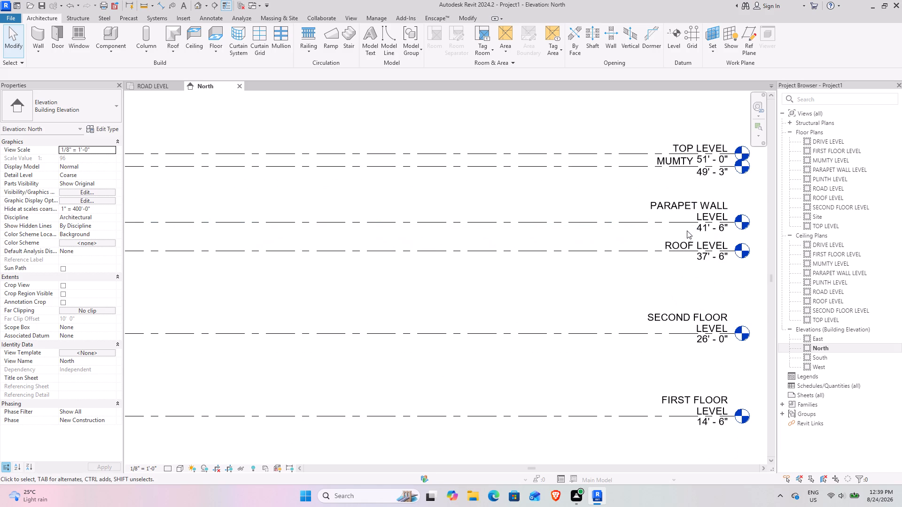
{"action": "scroll", "coordinate": [685, 230], "scroll_direction": "down", "scroll_amount": 1}
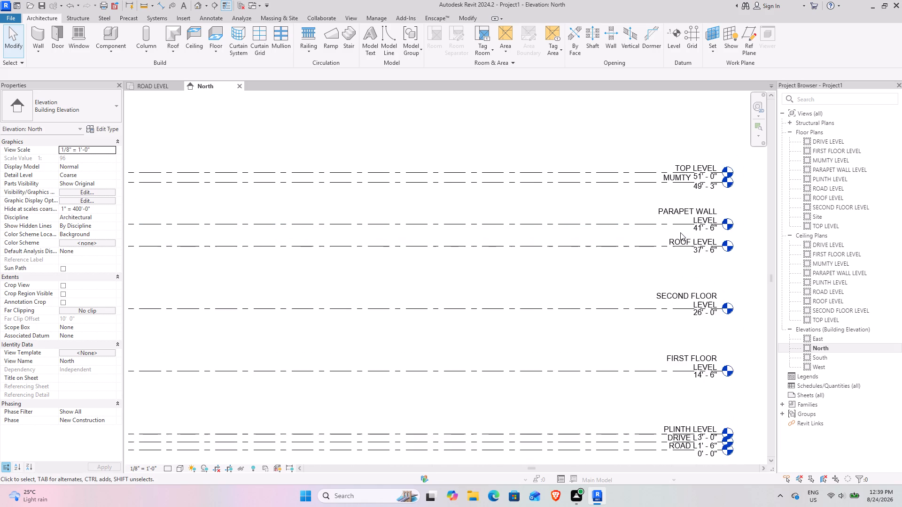
{"action": "scroll", "coordinate": [680, 232], "scroll_direction": "down", "scroll_amount": 4}
{"action": "middle_click_drag", "start_coordinate": [601, 255], "coordinate": [632, 252]}
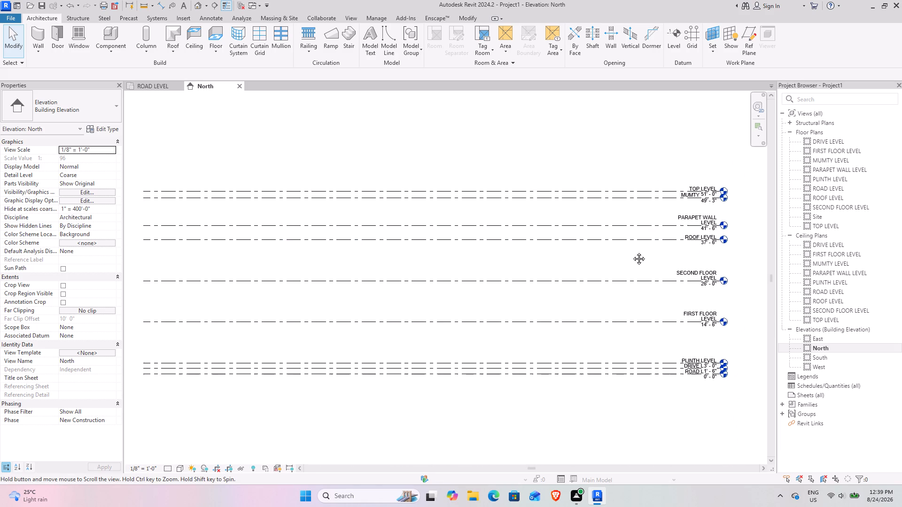
{"action": "middle_click_drag", "start_coordinate": [632, 252], "coordinate": [642, 255]}
{"action": "middle_click", "coordinate": [642, 255]}
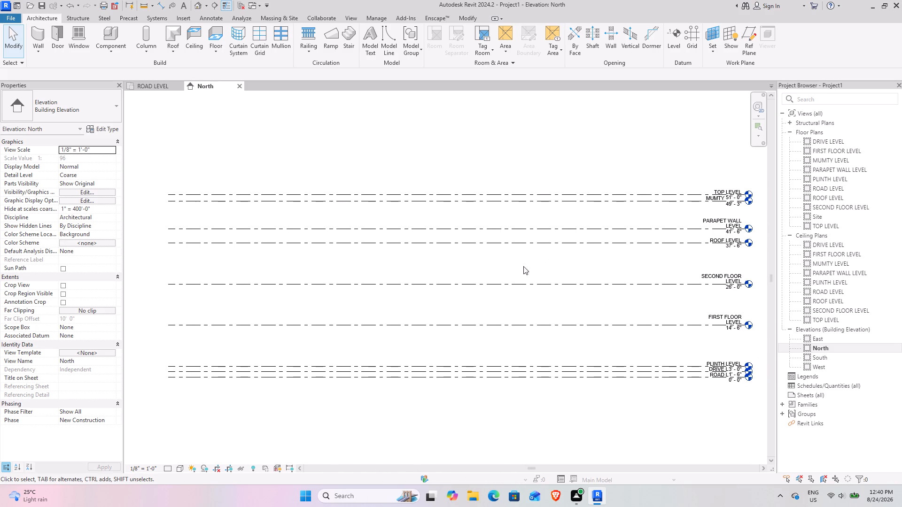
{"action": "middle_click_drag", "start_coordinate": [437, 270], "coordinate": [426, 285]}
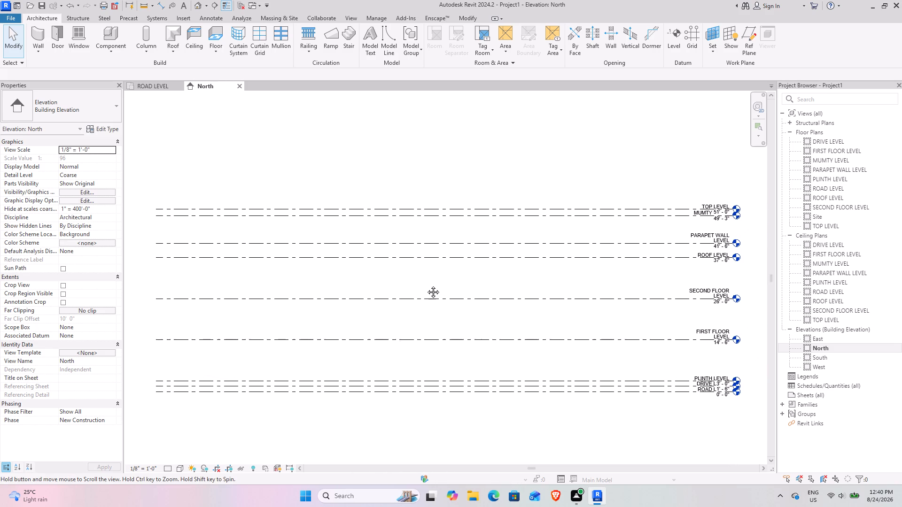
{"action": "middle_click_drag", "start_coordinate": [426, 285], "coordinate": [431, 286]}
{"action": "middle_click_drag", "start_coordinate": [452, 284], "coordinate": [459, 284]}
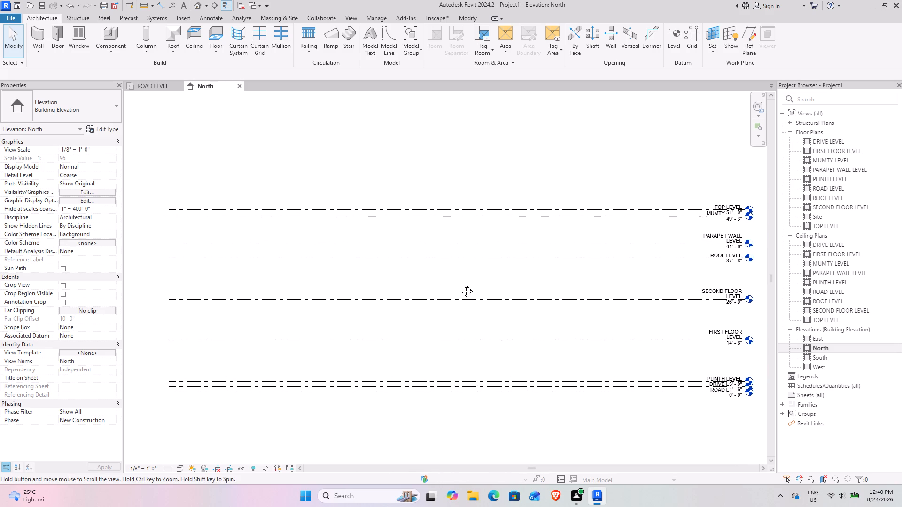
{"action": "middle_click_drag", "start_coordinate": [459, 284], "coordinate": [477, 284]}
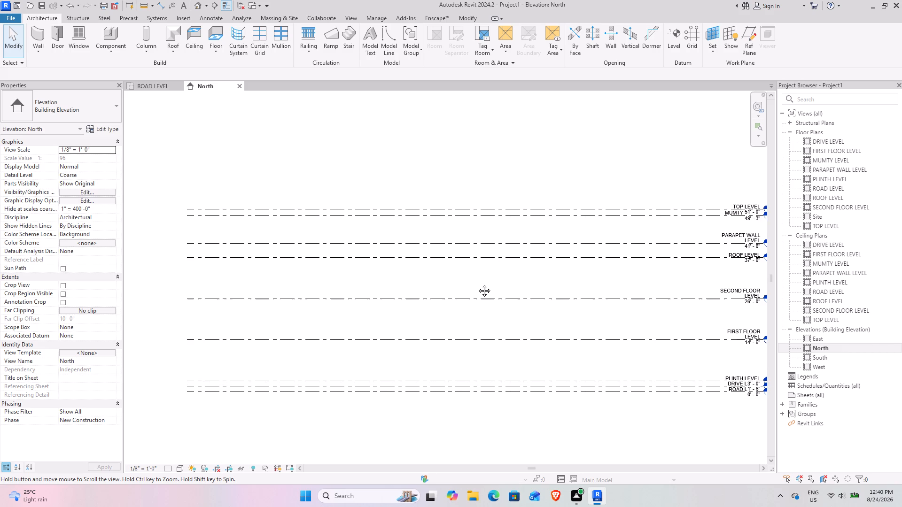
{"action": "middle_click_drag", "start_coordinate": [477, 284], "coordinate": [479, 284]}
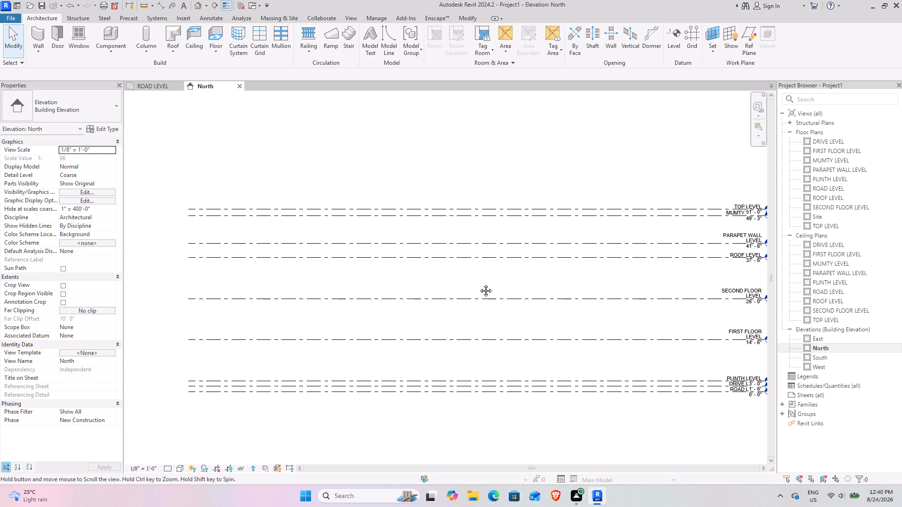
{"action": "middle_click_drag", "start_coordinate": [479, 284], "coordinate": [477, 284]}
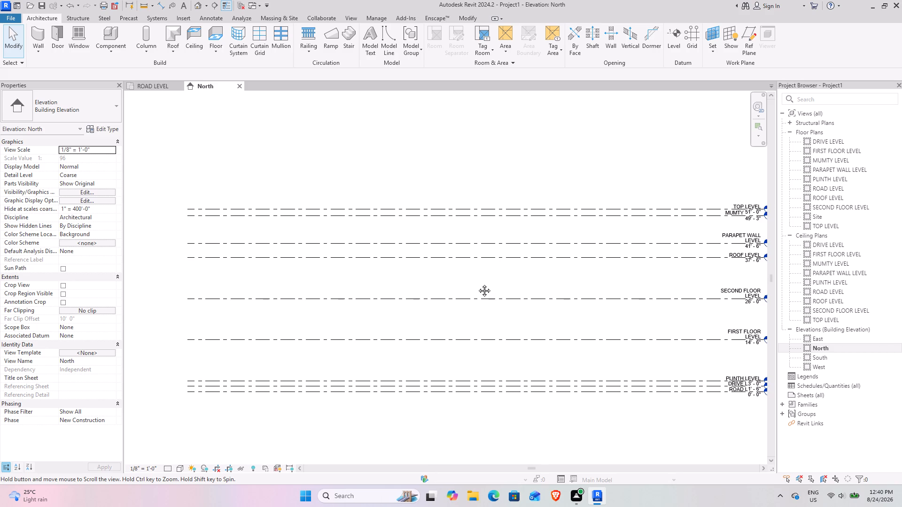
{"action": "middle_click_drag", "start_coordinate": [477, 284], "coordinate": [473, 261]}
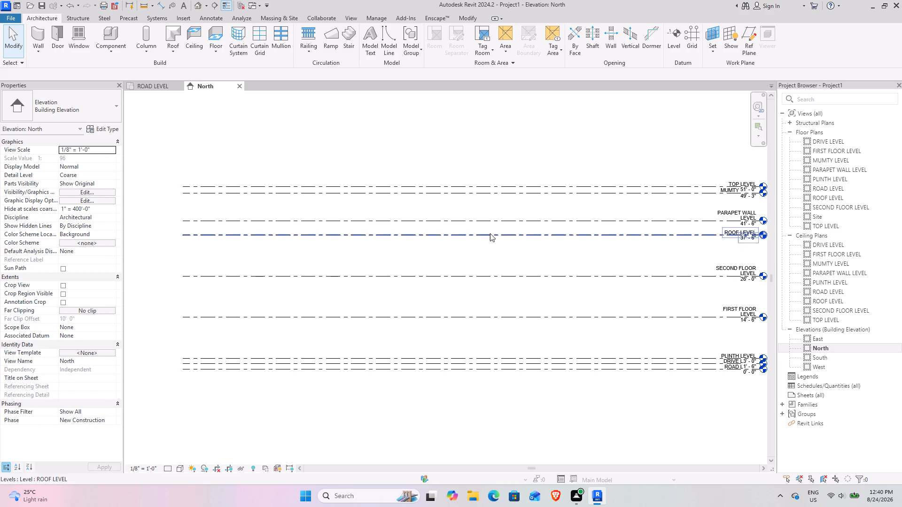
Switch to the ROAD LEVEL floor plan view.
{"action": "left_click", "coordinate": [36, 28]}
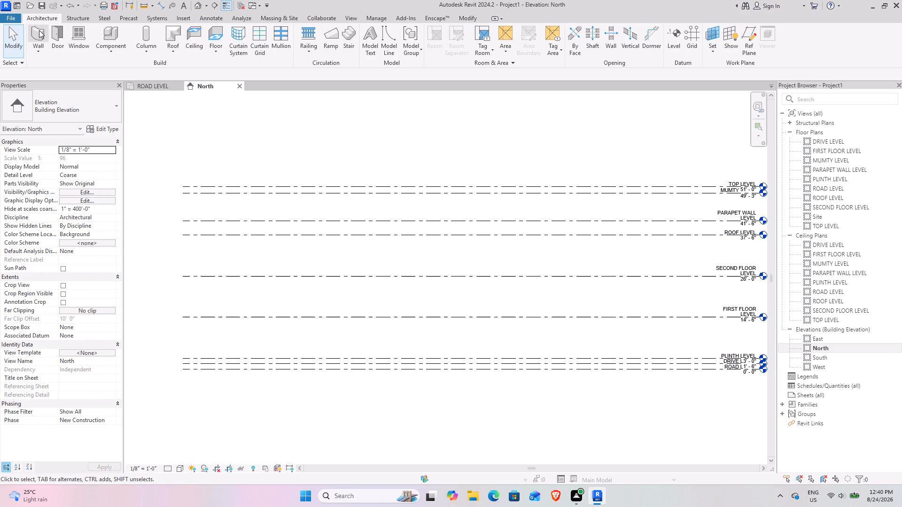
{"action": "left_click", "coordinate": [157, 87]}
{"action": "scroll", "coordinate": [420, 192], "scroll_direction": "down", "scroll_amount": 2}
{"action": "scroll", "coordinate": [425, 216], "scroll_direction": "up", "scroll_amount": 3}
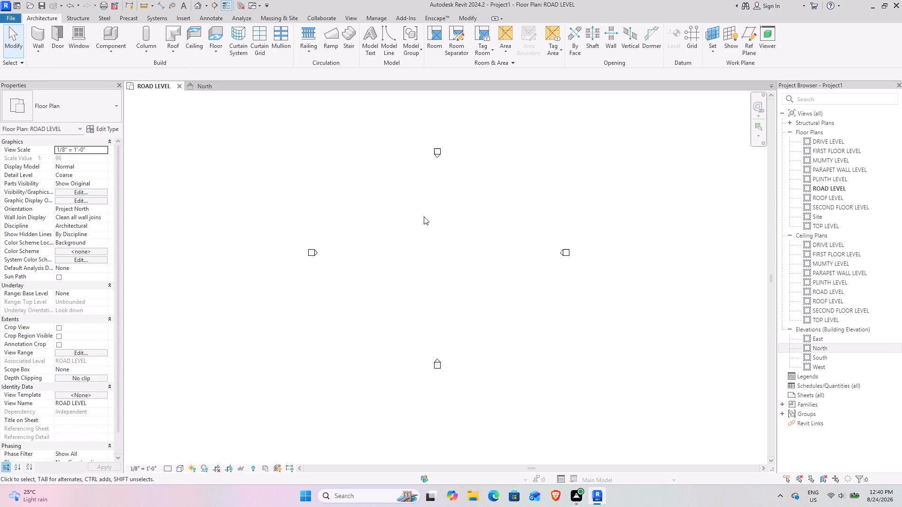
{"action": "scroll", "coordinate": [424, 216], "scroll_direction": "up", "scroll_amount": 2}
Start the Wall command and duplicate the Generic - 8" basic wall type, renaming the copy 9".
{"action": "left_click", "coordinate": [40, 40]}
{"action": "left_click", "coordinate": [40, 106]}
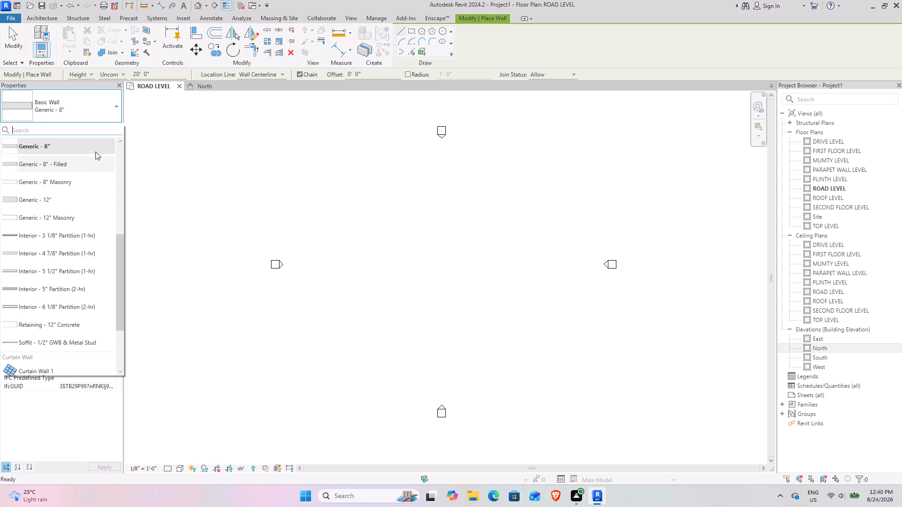
{"action": "left_click", "coordinate": [82, 105]}
{"action": "left_click", "coordinate": [99, 129]}
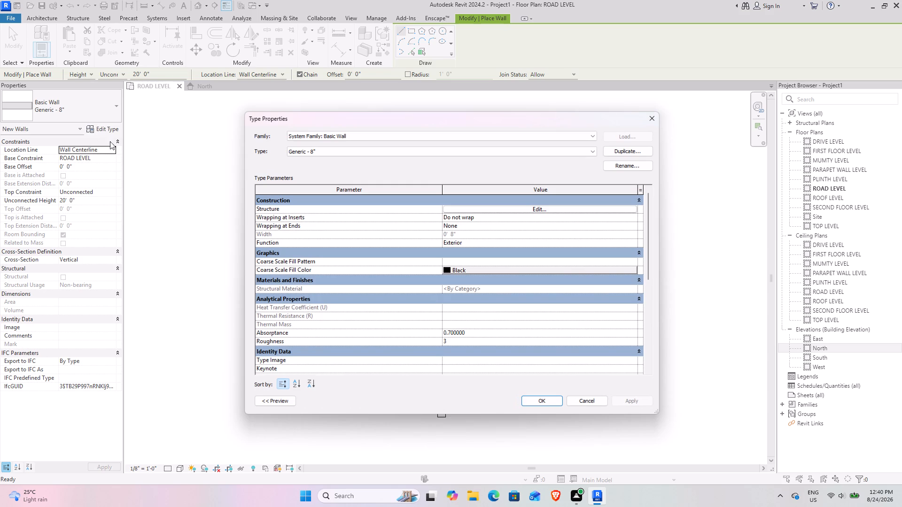
{"action": "left_click", "coordinate": [552, 211]}
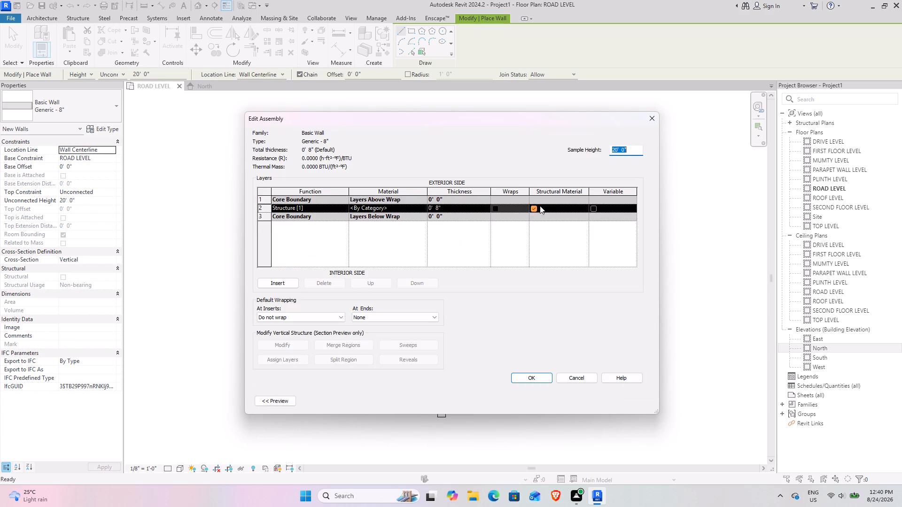
{"action": "left_click", "coordinate": [580, 372]}
{"action": "left_click", "coordinate": [620, 154]}
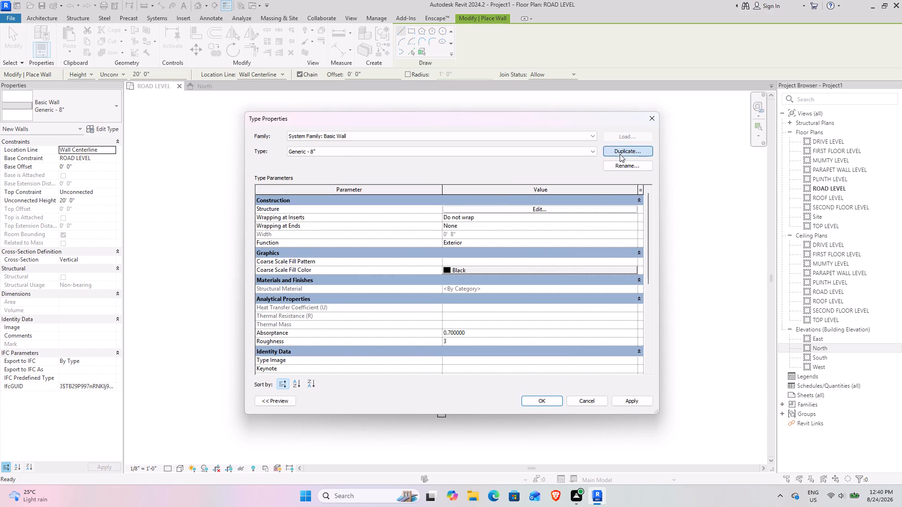
{"action": "left_click", "coordinate": [453, 291]}
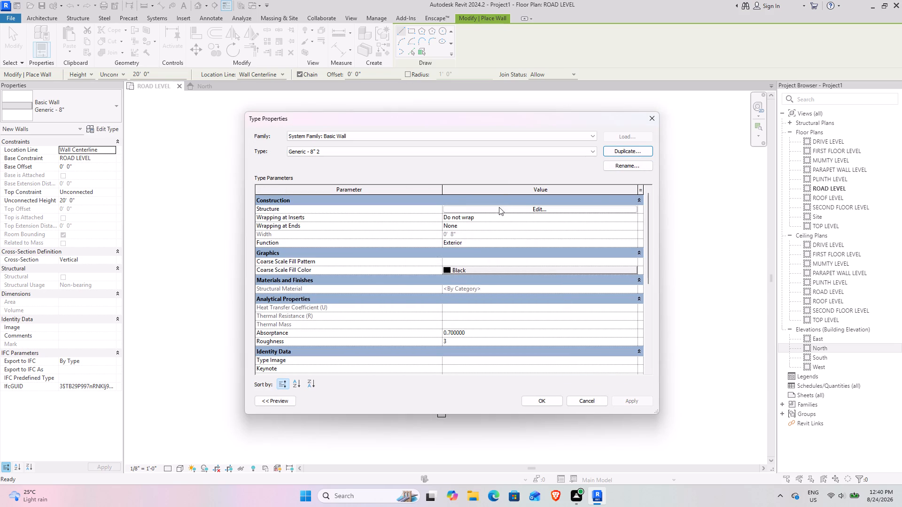
{"action": "left_click", "coordinate": [629, 170]}
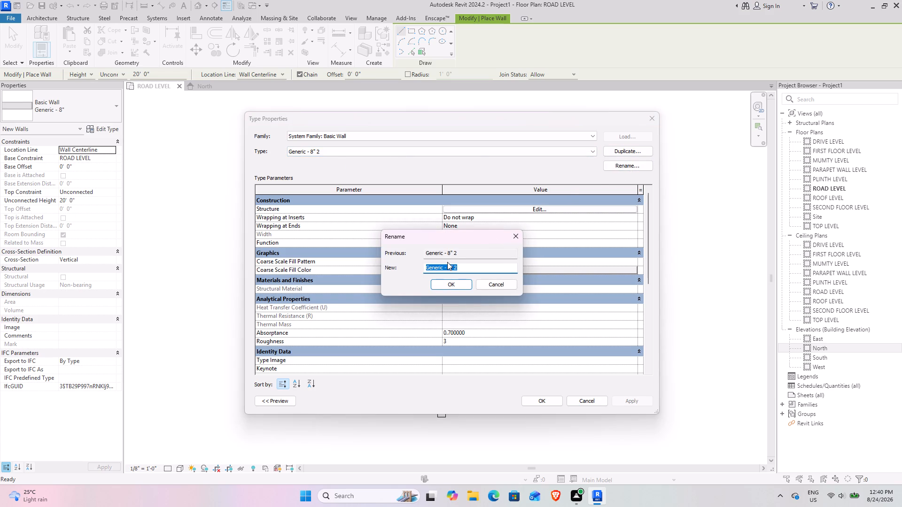
{"action": "type", "text": "9\""}
{"action": "key", "text": "Return"}
Set the structure layer thickness of the 9" wall type to 9" and apply the type changes.
{"action": "left_click", "coordinate": [541, 207]}
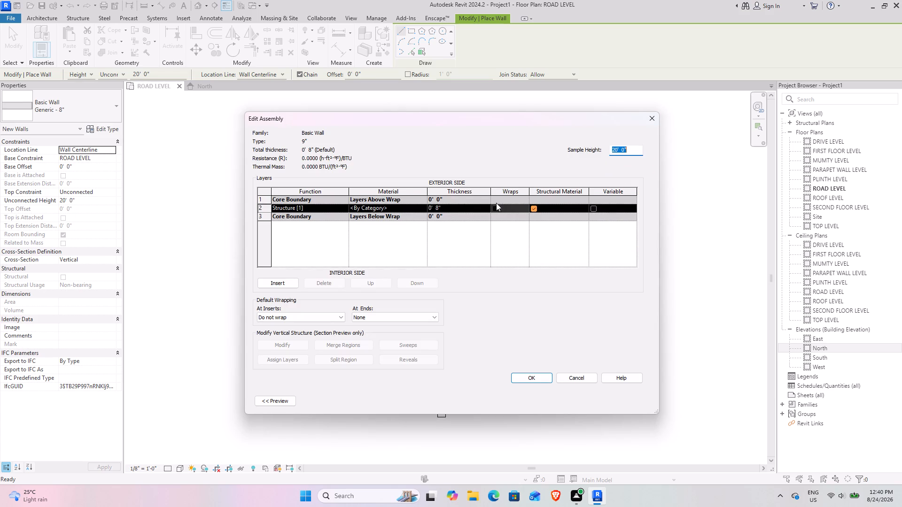
{"action": "left_click", "coordinate": [487, 207]}
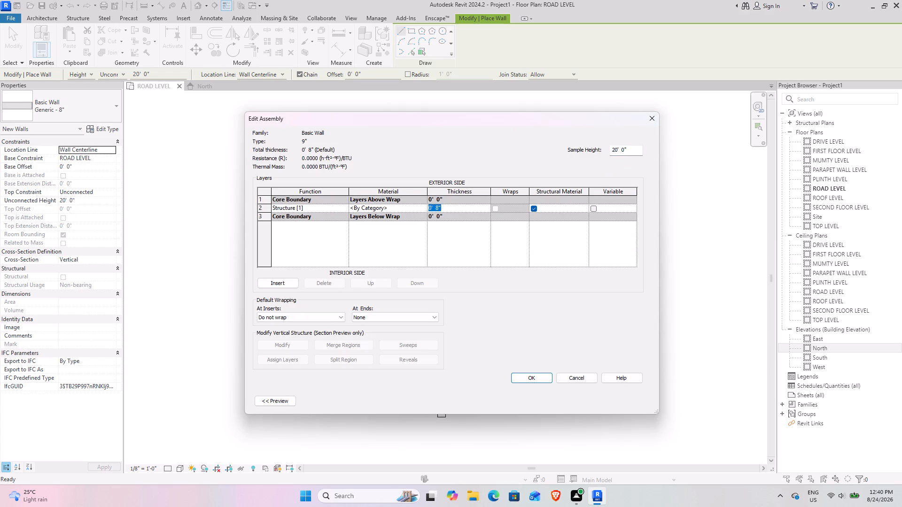
{"action": "type", "text": "9\""}
{"action": "key", "text": "Return"}
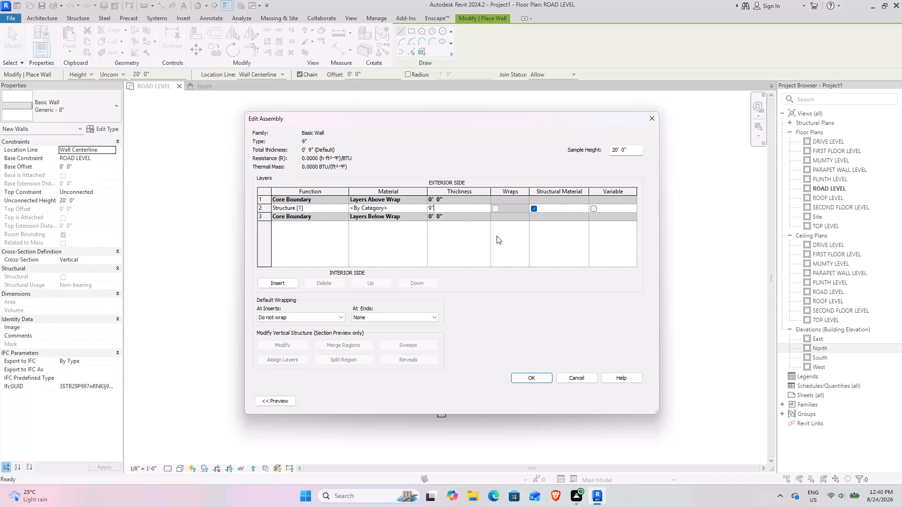
{"action": "left_click", "coordinate": [540, 378]}
{"action": "left_click", "coordinate": [629, 399]}
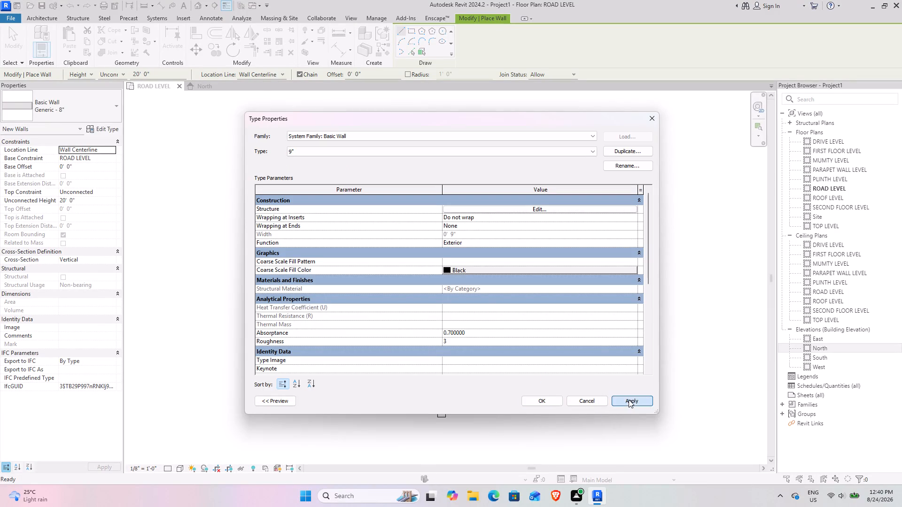
{"action": "left_click", "coordinate": [535, 399]}
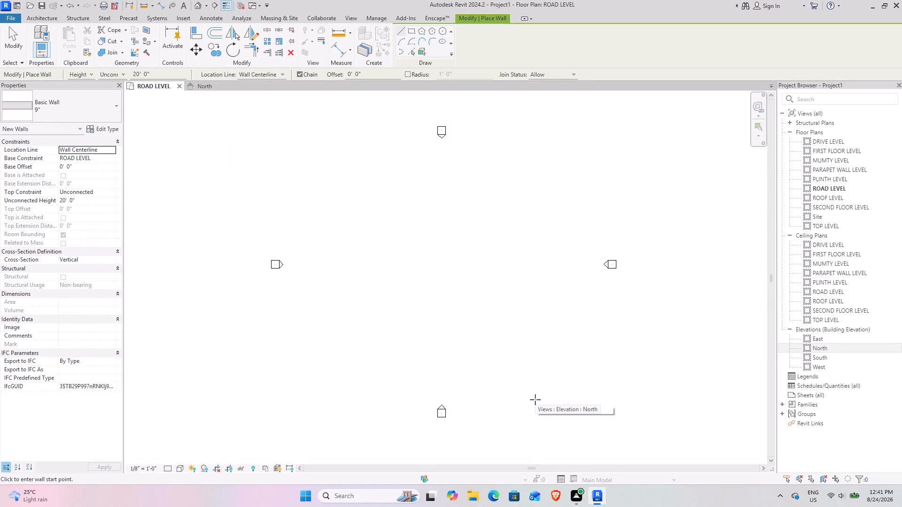
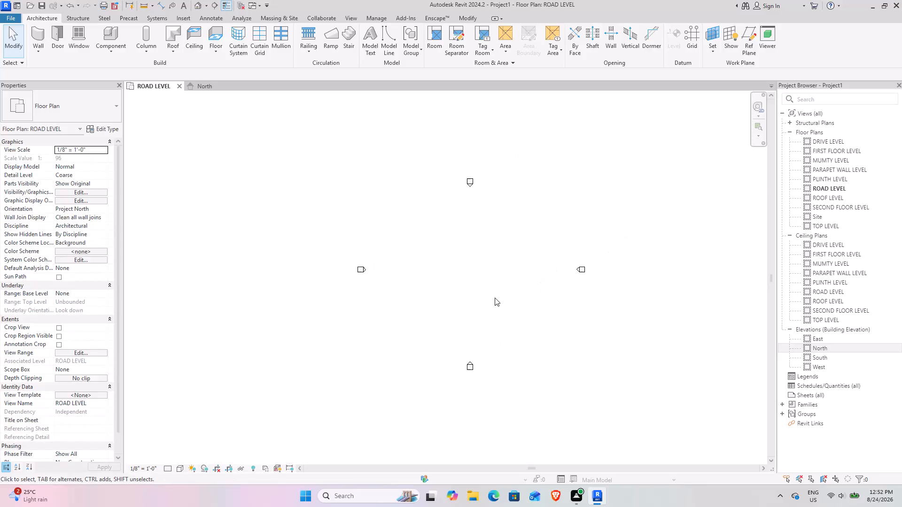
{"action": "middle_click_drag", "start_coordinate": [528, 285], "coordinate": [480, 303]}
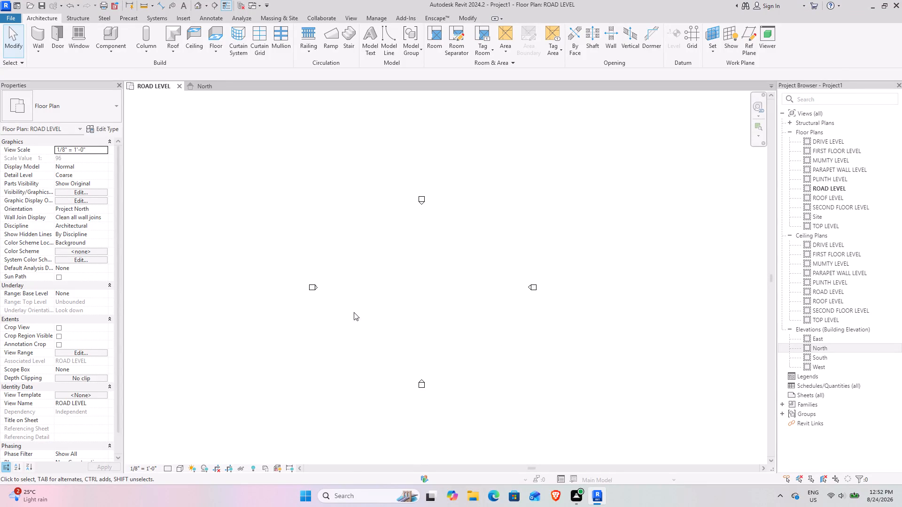
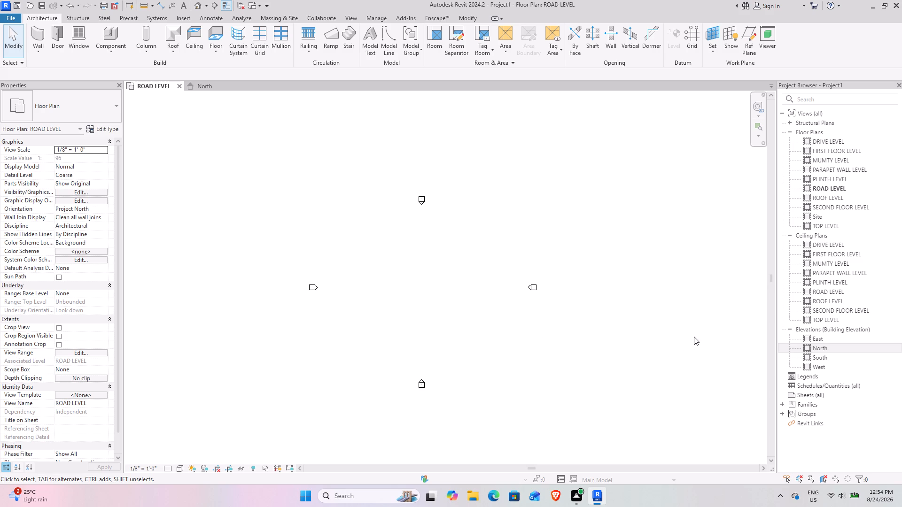
Draw a vertical 9" basic wall about 80' long in the ROAD LEVEL plan, between the elevation markers.
{"action": "key", "text": "Escape"}
{"action": "key", "text": "Escape"}
{"action": "scroll", "coordinate": [480, 292], "scroll_direction": "up", "scroll_amount": 3}
{"action": "middle_click_drag", "start_coordinate": [455, 331], "coordinate": [479, 323]}
{"action": "left_click", "coordinate": [38, 33]}
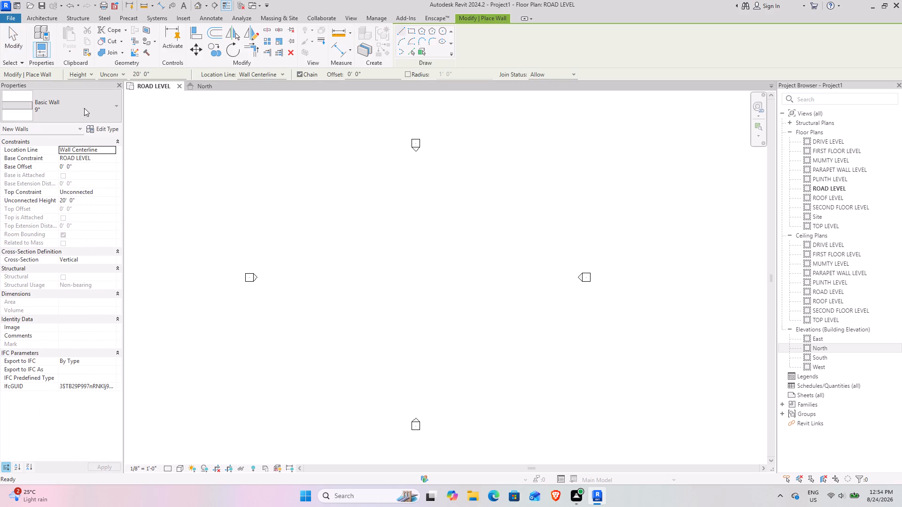
{"action": "left_click", "coordinate": [484, 208]}
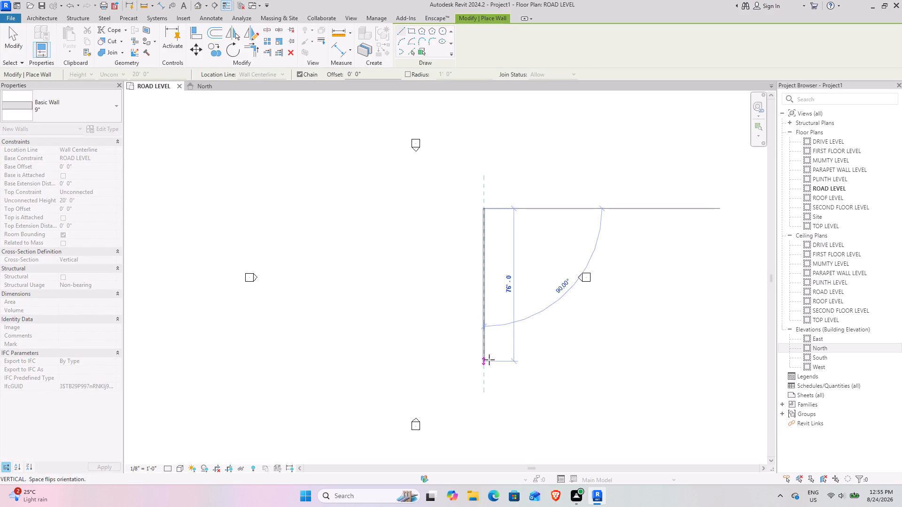
{"action": "left_click", "coordinate": [486, 369]}
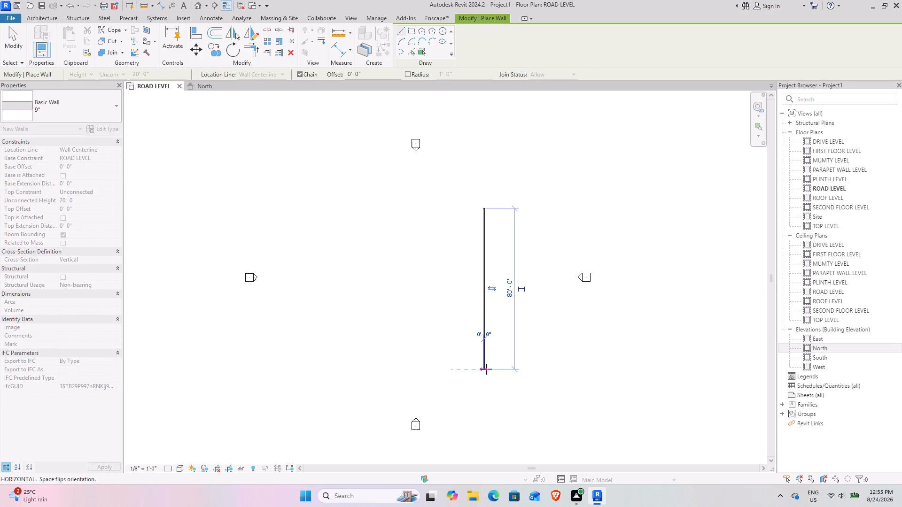
{"action": "key", "text": "Escape"}
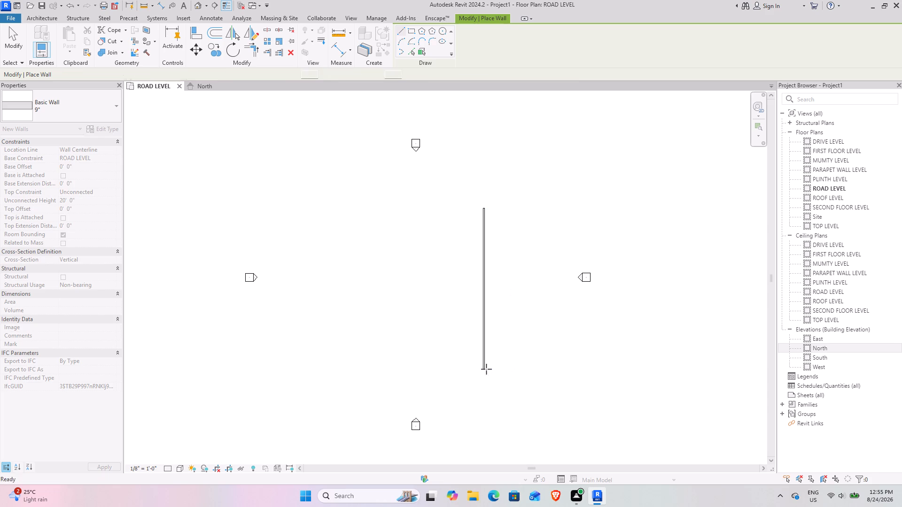
{"action": "key", "text": "Escape"}
Set the vertical wall's top constraint to Up to level: FIRST FLOOR LEVEL.
{"action": "scroll", "coordinate": [480, 377], "scroll_direction": "up", "scroll_amount": 4}
{"action": "middle_click_drag", "start_coordinate": [455, 360], "coordinate": [485, 380]}
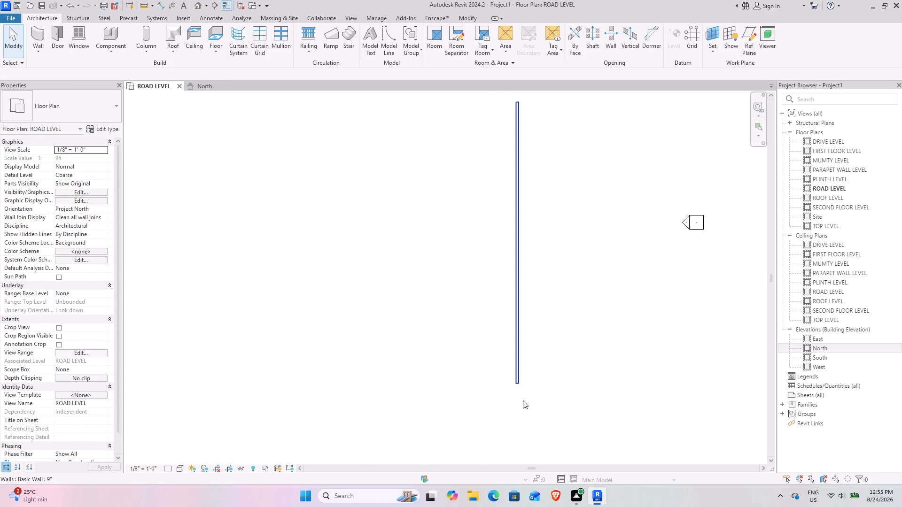
{"action": "scroll", "coordinate": [513, 396], "scroll_direction": "up", "scroll_amount": 2}
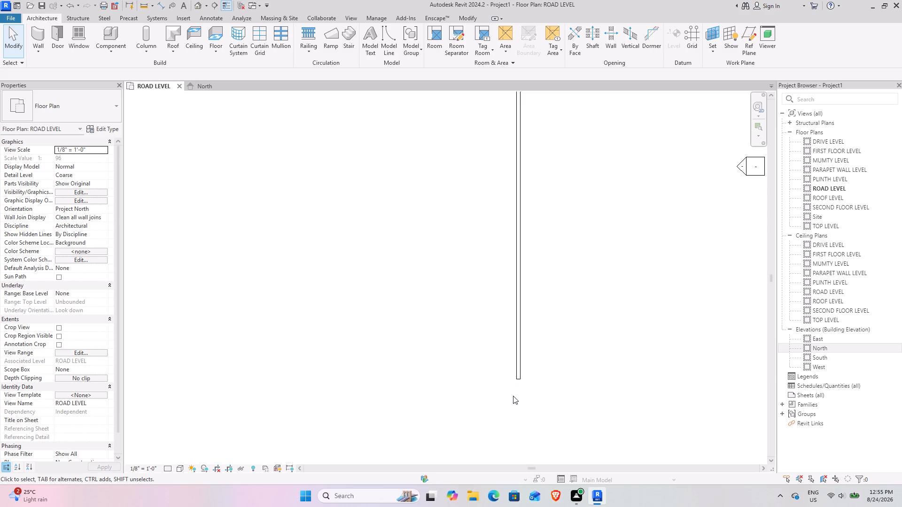
{"action": "left_click", "coordinate": [517, 246]}
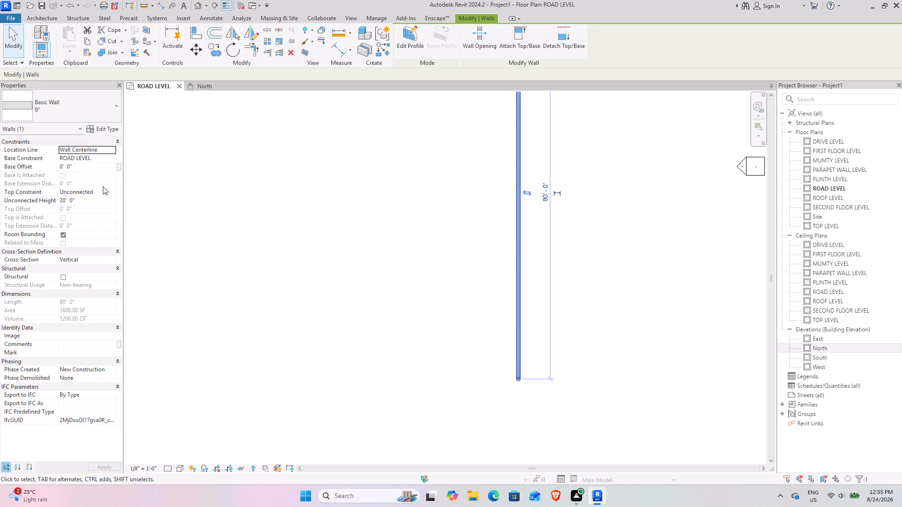
{"action": "left_click", "coordinate": [111, 192]}
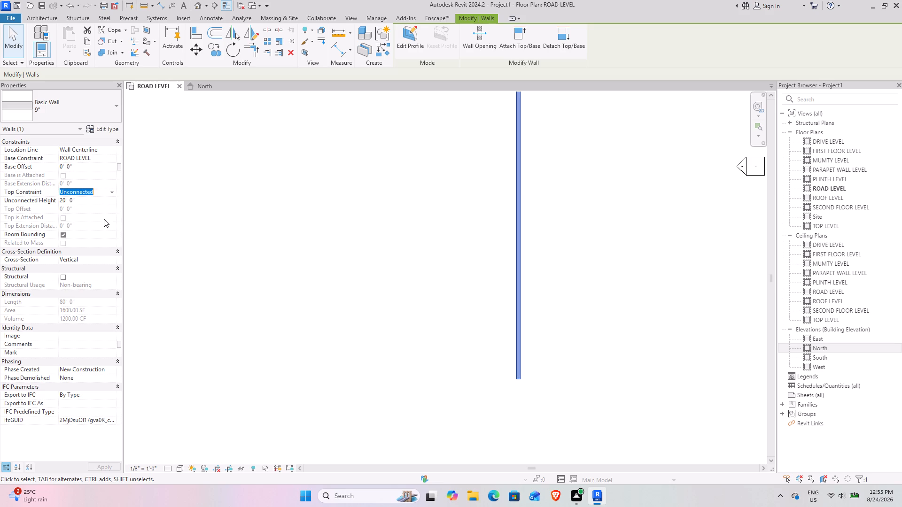
{"action": "left_click", "coordinate": [106, 228]}
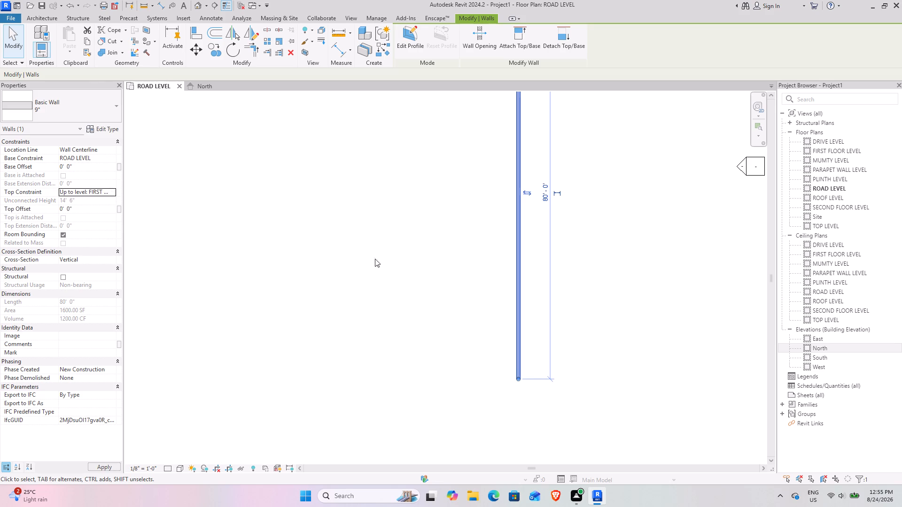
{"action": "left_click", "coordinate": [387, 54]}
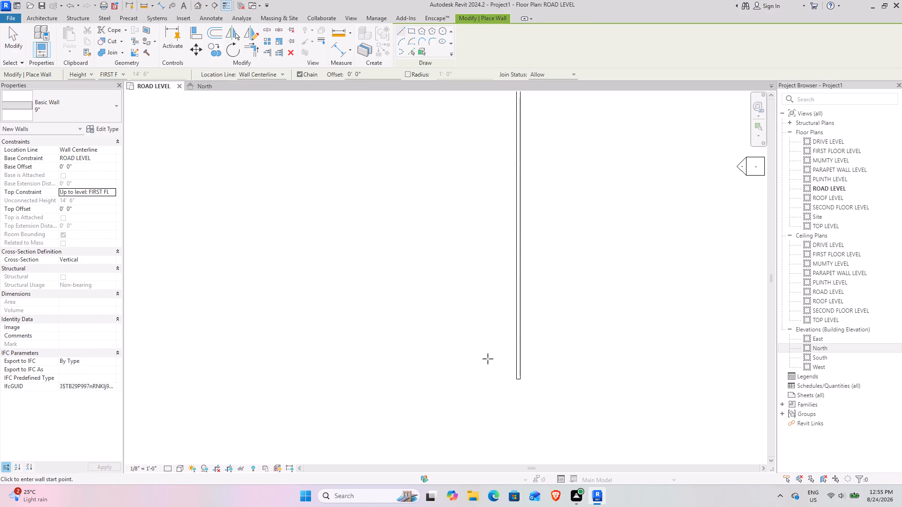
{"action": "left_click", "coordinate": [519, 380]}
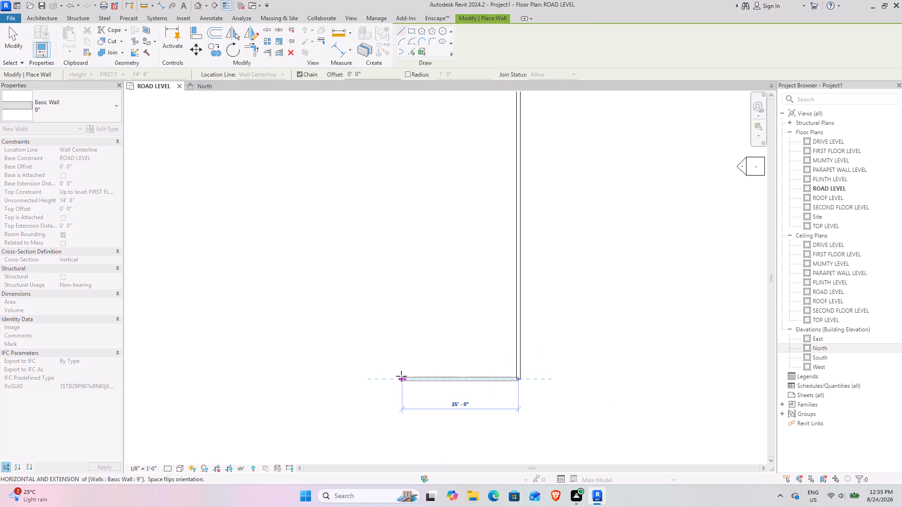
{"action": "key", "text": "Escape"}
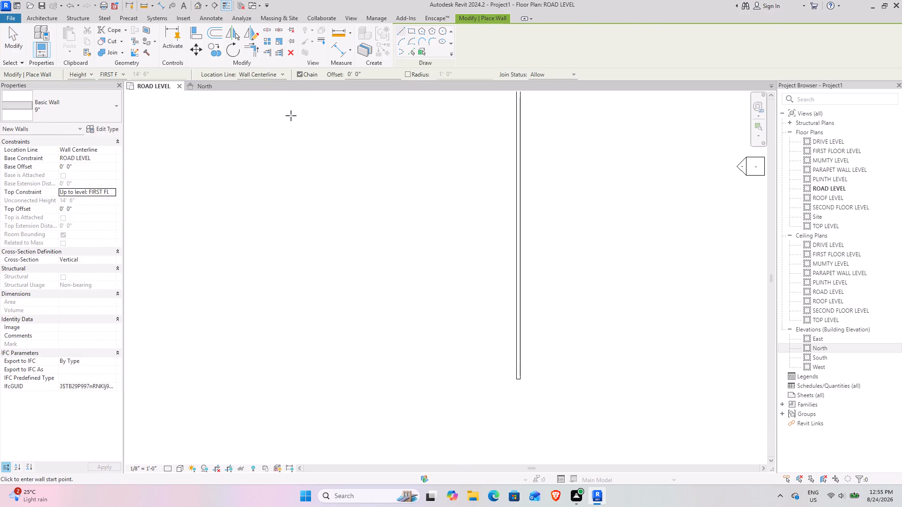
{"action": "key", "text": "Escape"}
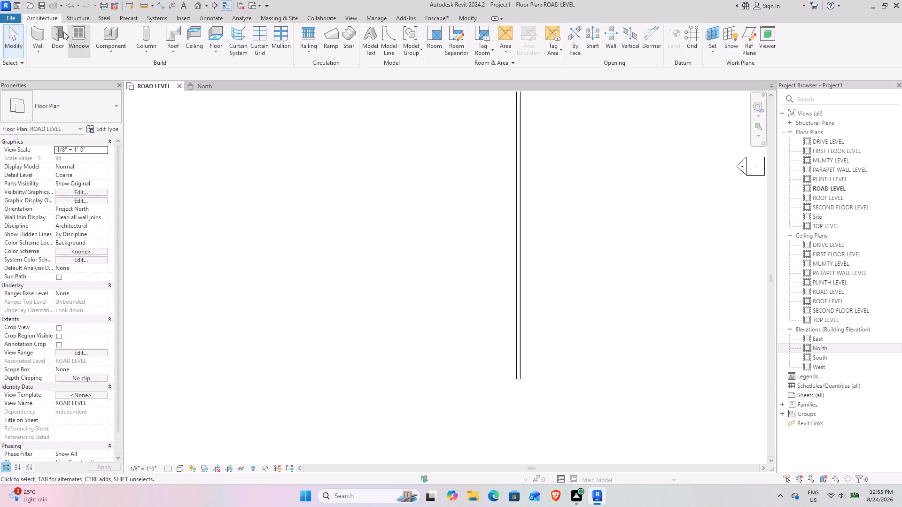
Start a new 9" wall with its location line set to Finish Face: Interior.
{"action": "left_click", "coordinate": [36, 38]}
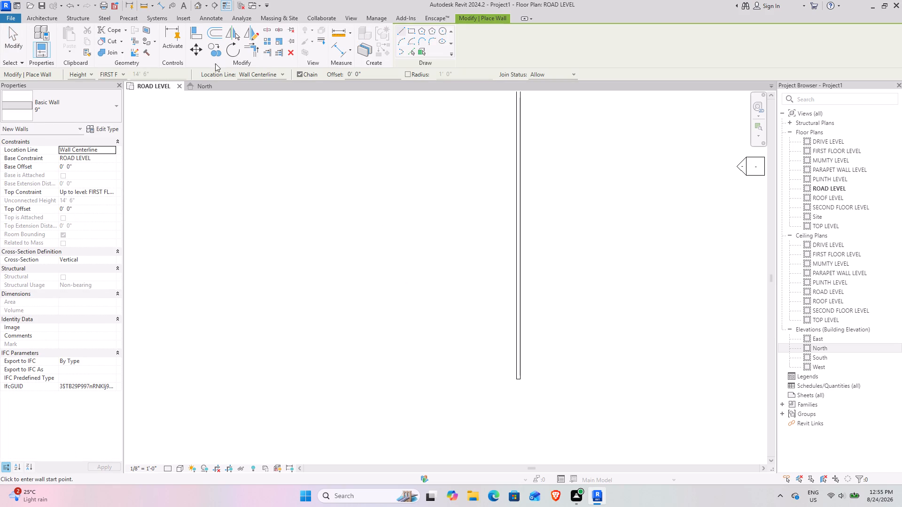
{"action": "left_click", "coordinate": [271, 72]}
{"action": "left_click", "coordinate": [265, 104]}
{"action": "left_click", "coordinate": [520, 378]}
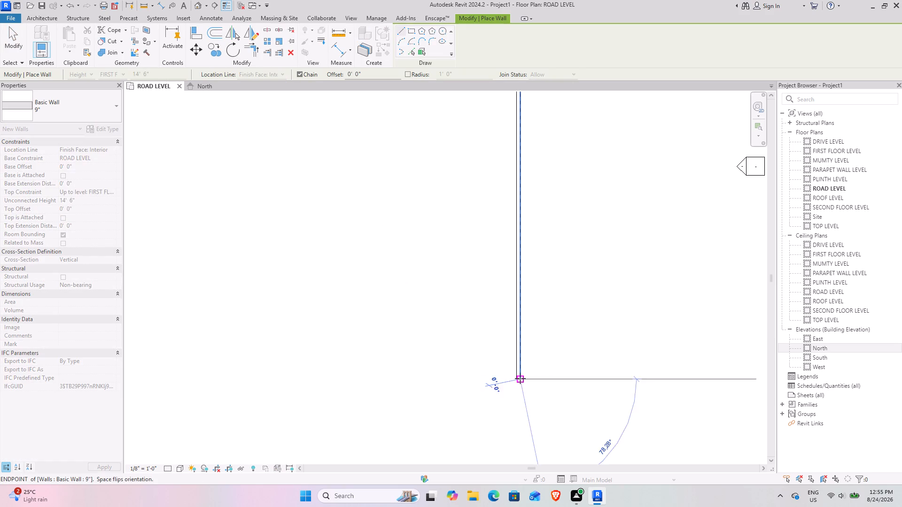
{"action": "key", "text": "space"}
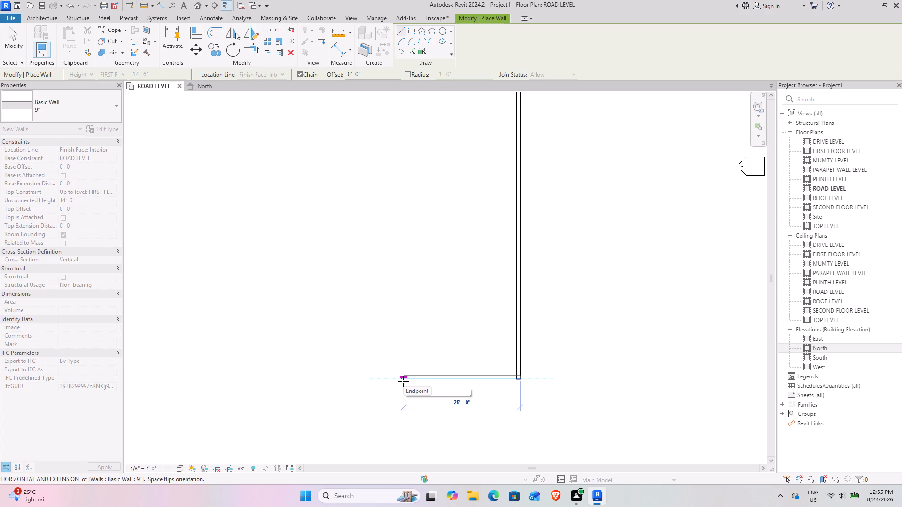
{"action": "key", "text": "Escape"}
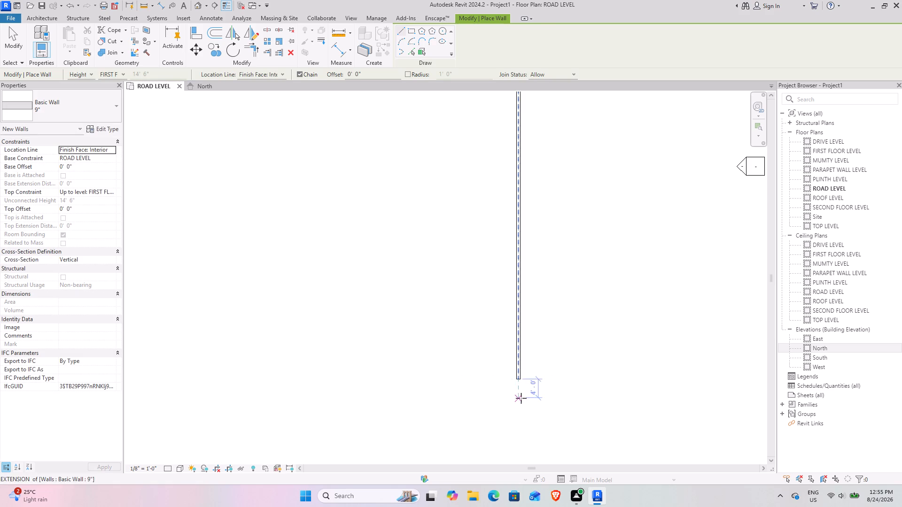
Draw a 3'6" horizontal wall leftward from the inner corner at the vertical wall's lower end, flipped to the inner side.
{"action": "scroll", "coordinate": [515, 378], "scroll_direction": "up", "scroll_amount": 7}
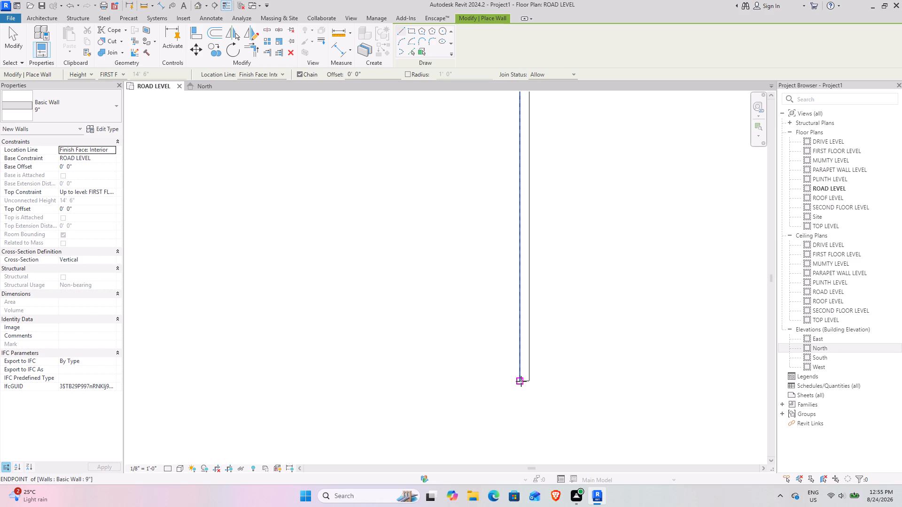
{"action": "left_click", "coordinate": [521, 381]}
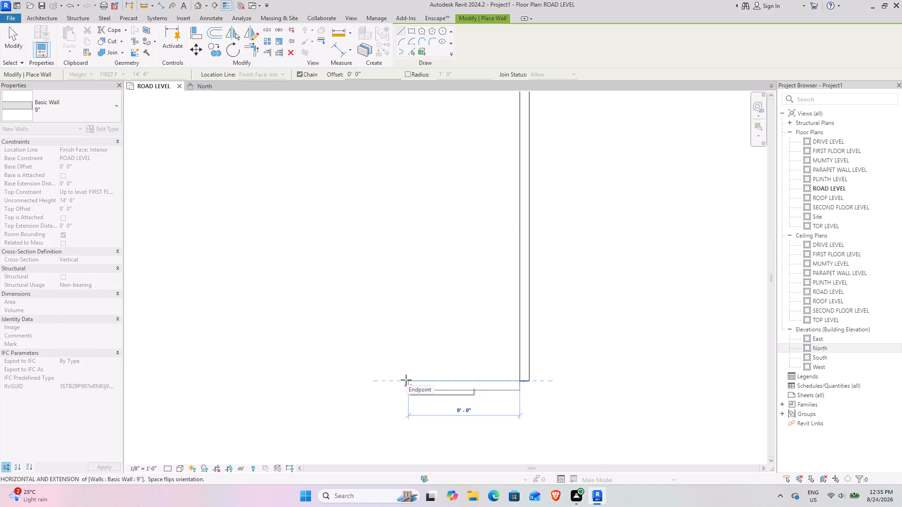
{"action": "key", "text": "space"}
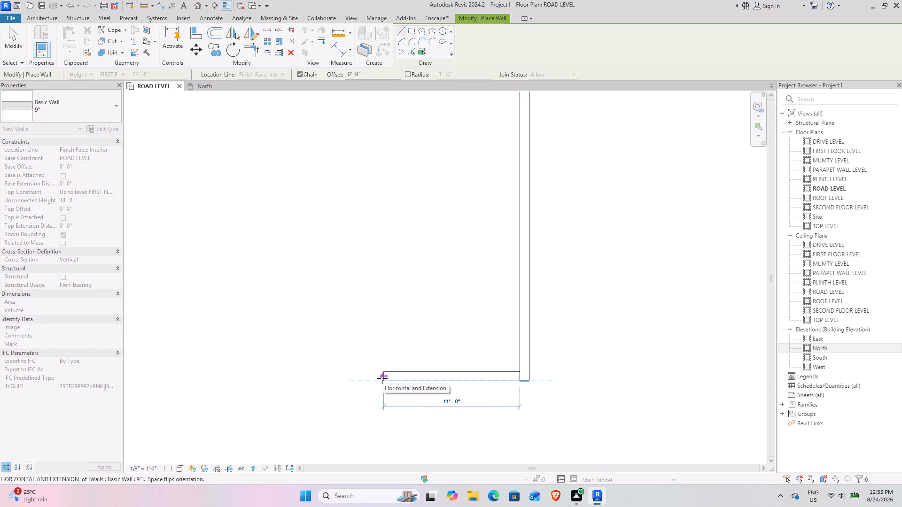
{"action": "type", "text": "3'6"}
{"action": "key", "text": "Return"}
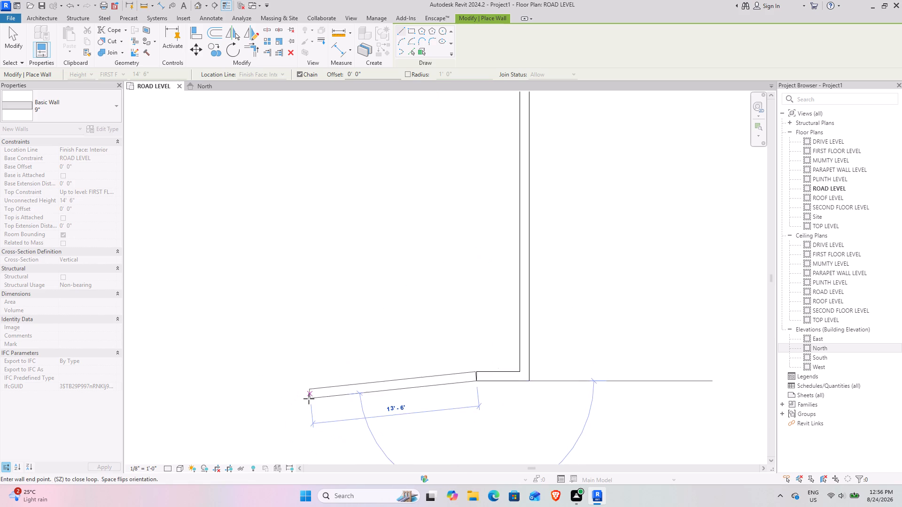
Continue the horizontal wall leftward by 15'7.5" and end the wall chain.
{"action": "middle_click_drag", "start_coordinate": [309, 399], "coordinate": [537, 413]}
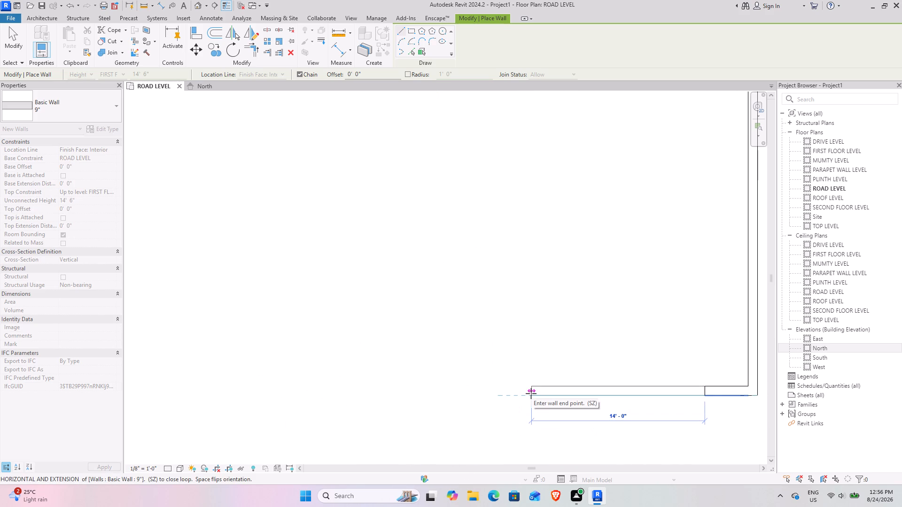
{"action": "type", "text": "15'"}
{"action": "type", "text": "7.5"}
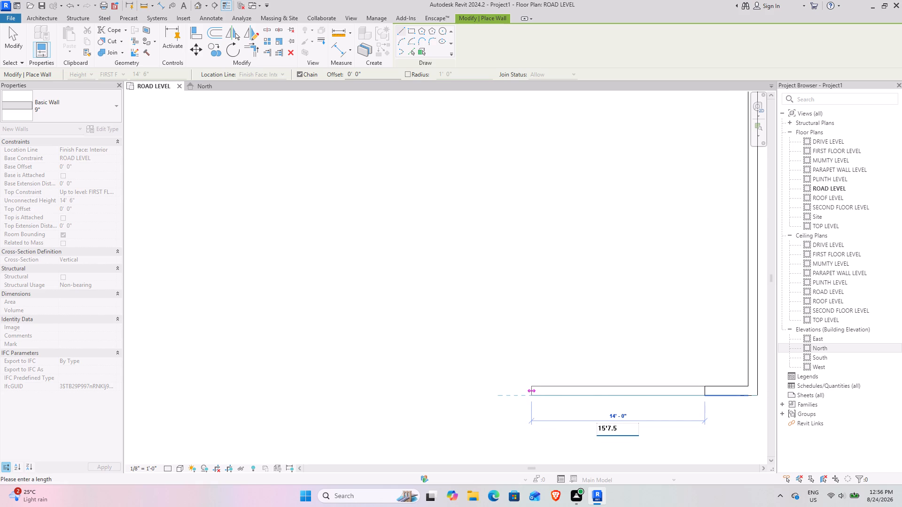
{"action": "key", "text": "shift+quotedbl"}
{"action": "key", "text": "Return"}
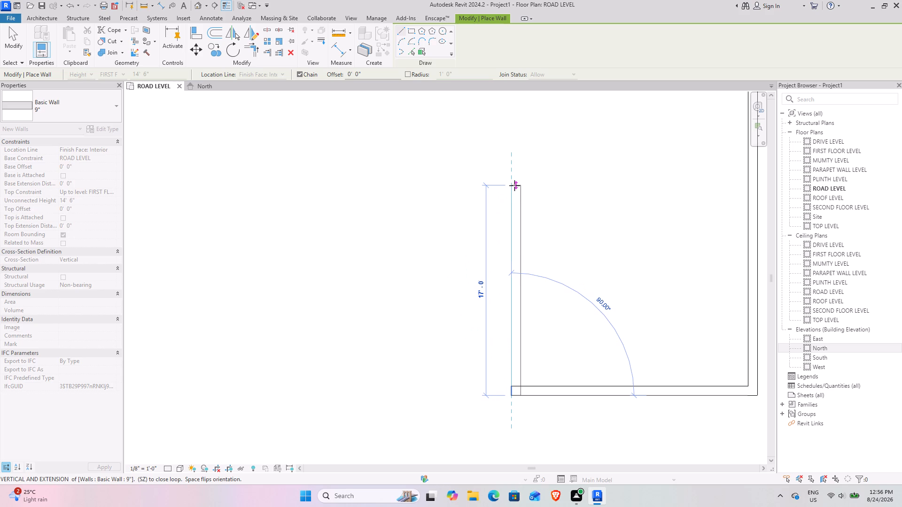
{"action": "key", "text": "Escape"}
{"action": "key", "text": "Escape"}
Measure the horizontal wall from the vertical wall's inner face to its free end, using an aligned dimension referenced to wall faces.
{"action": "middle_click_drag", "start_coordinate": [583, 289], "coordinate": [561, 282]}
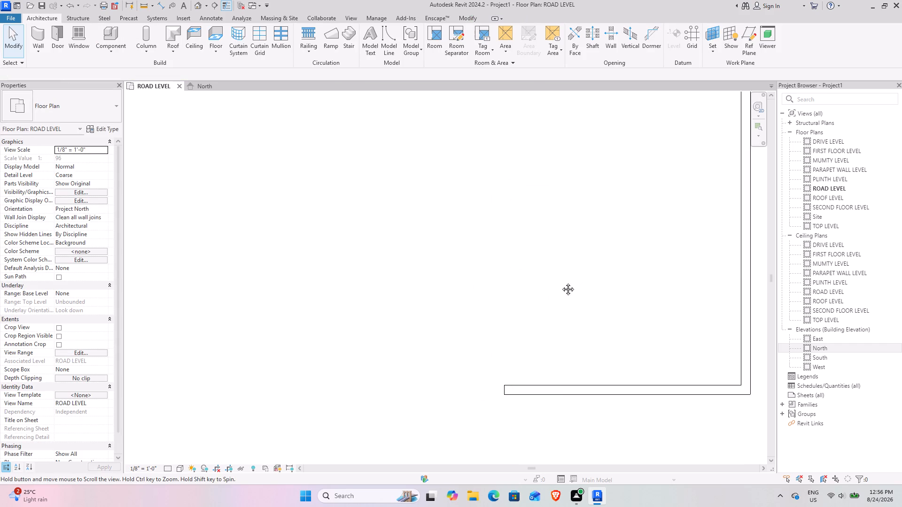
{"action": "middle_click_drag", "start_coordinate": [561, 282], "coordinate": [382, 246]}
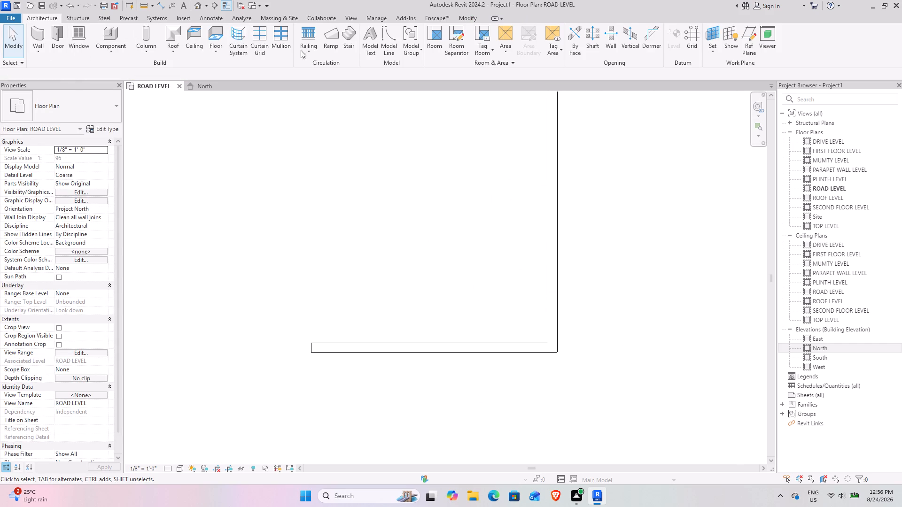
{"action": "left_click", "coordinate": [157, 8]}
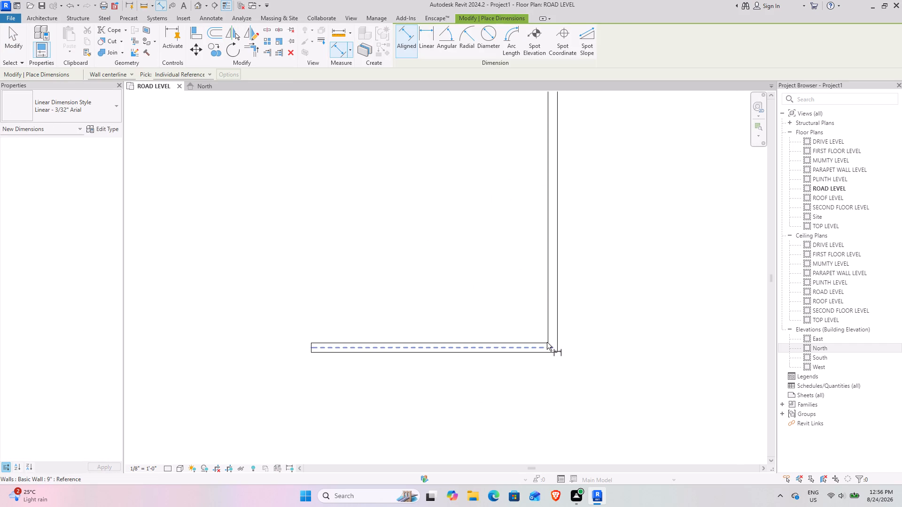
{"action": "scroll", "coordinate": [545, 342], "scroll_direction": "up", "scroll_amount": 7}
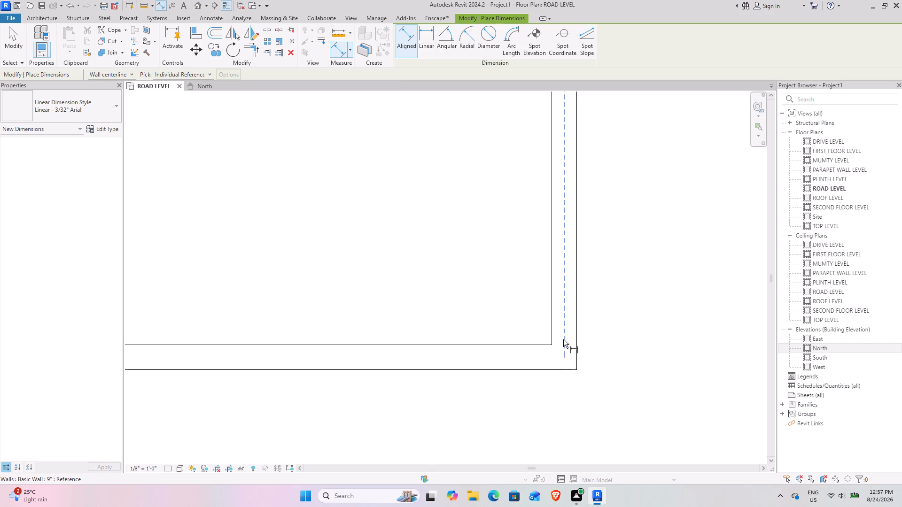
{"action": "scroll", "coordinate": [563, 337], "scroll_direction": "down", "scroll_amount": 3}
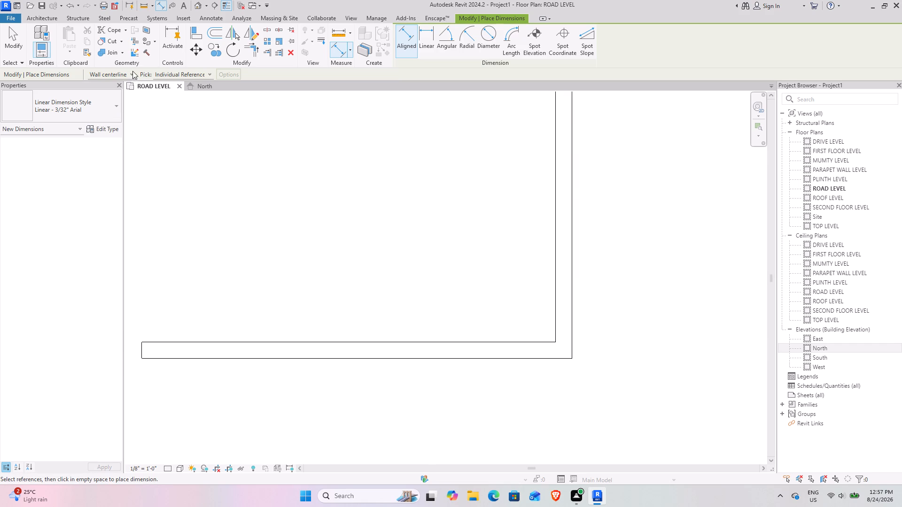
{"action": "left_click", "coordinate": [125, 77]}
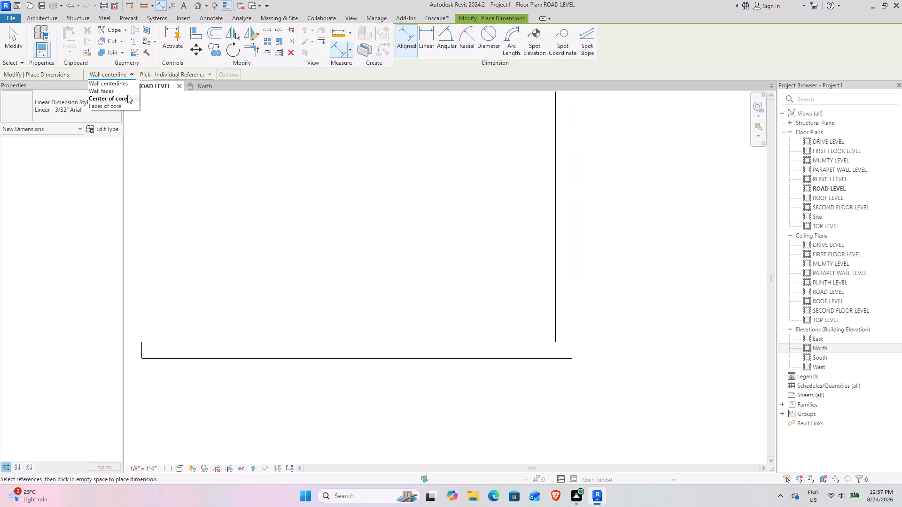
{"action": "left_click", "coordinate": [127, 93]}
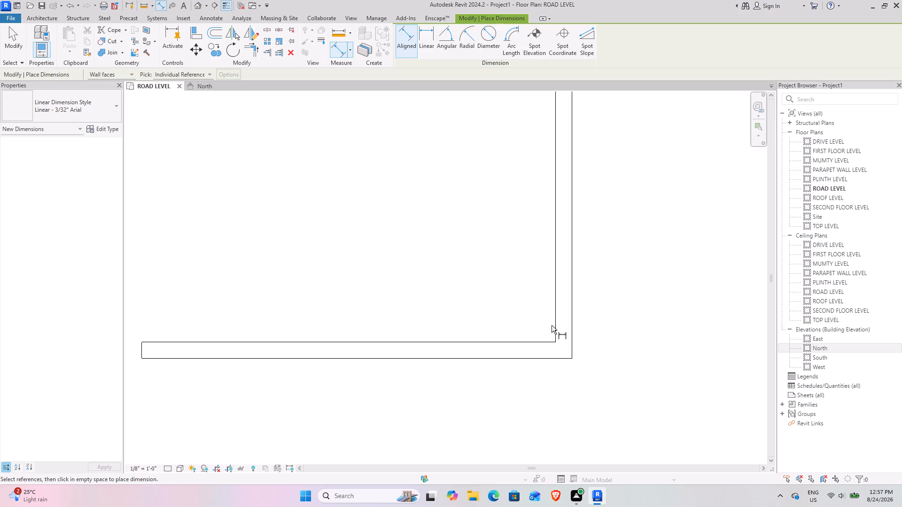
{"action": "left_click", "coordinate": [552, 325]}
{"action": "left_click", "coordinate": [139, 351]}
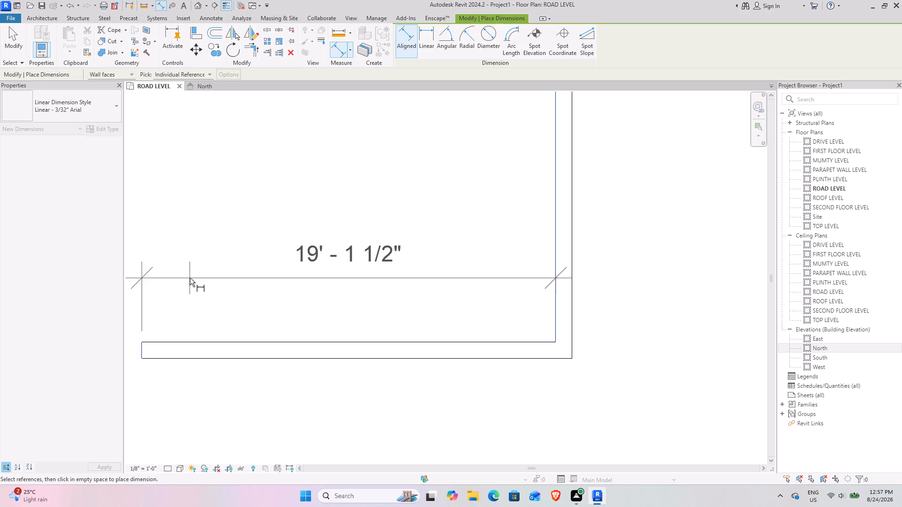
{"action": "key", "text": "Escape"}
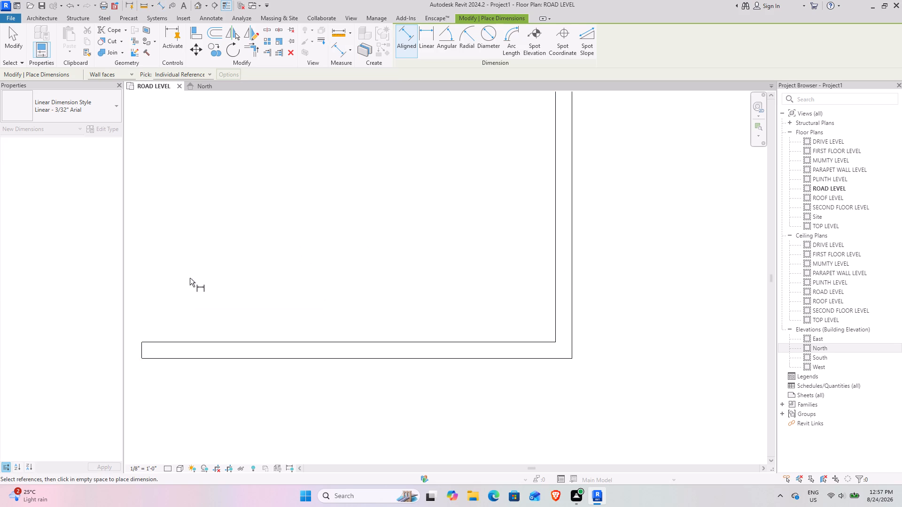
{"action": "key", "text": "Escape"}
{"action": "key", "text": "Escape"}
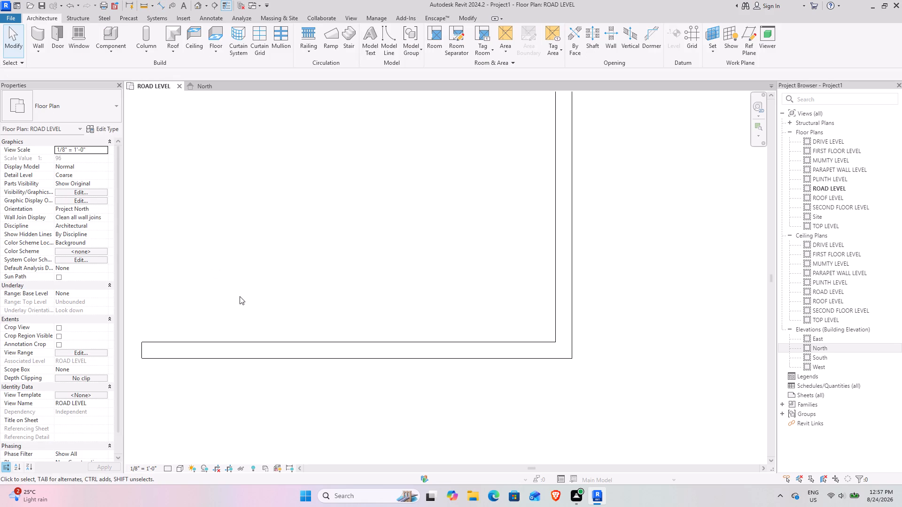
Select the horizontal wall at the bottom of the plan to show its length dimension.
{"action": "middle_click_drag", "start_coordinate": [175, 363], "coordinate": [259, 361]}
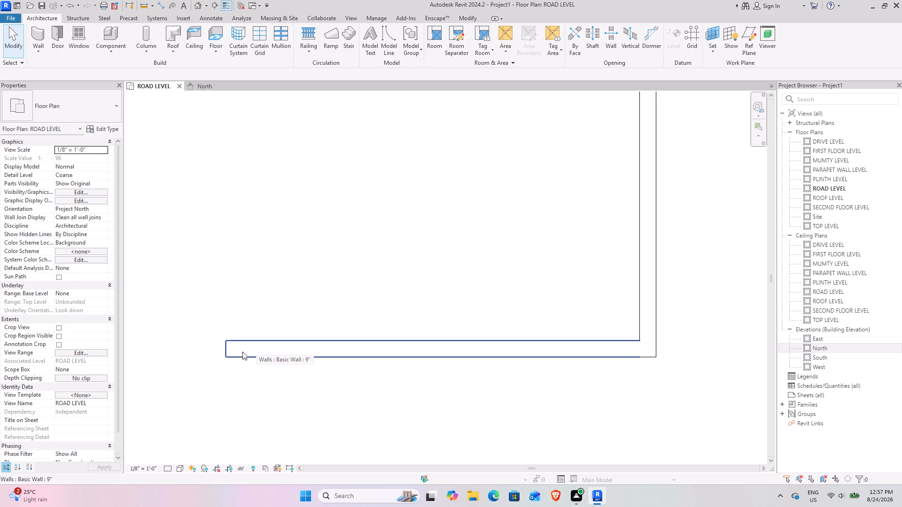
{"action": "left_click", "coordinate": [242, 359]}
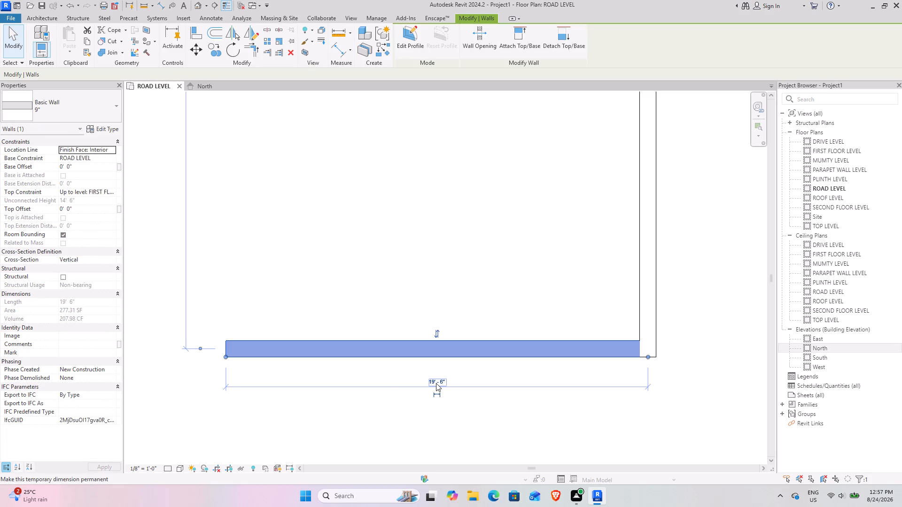
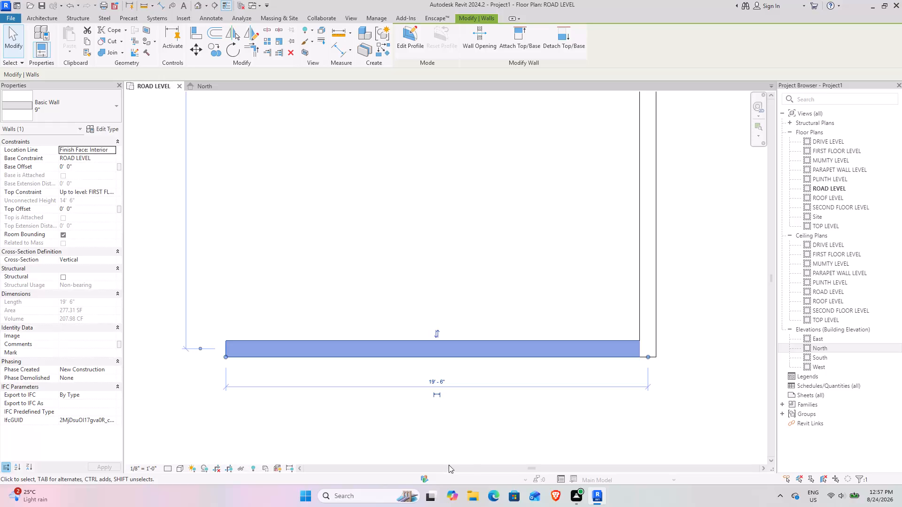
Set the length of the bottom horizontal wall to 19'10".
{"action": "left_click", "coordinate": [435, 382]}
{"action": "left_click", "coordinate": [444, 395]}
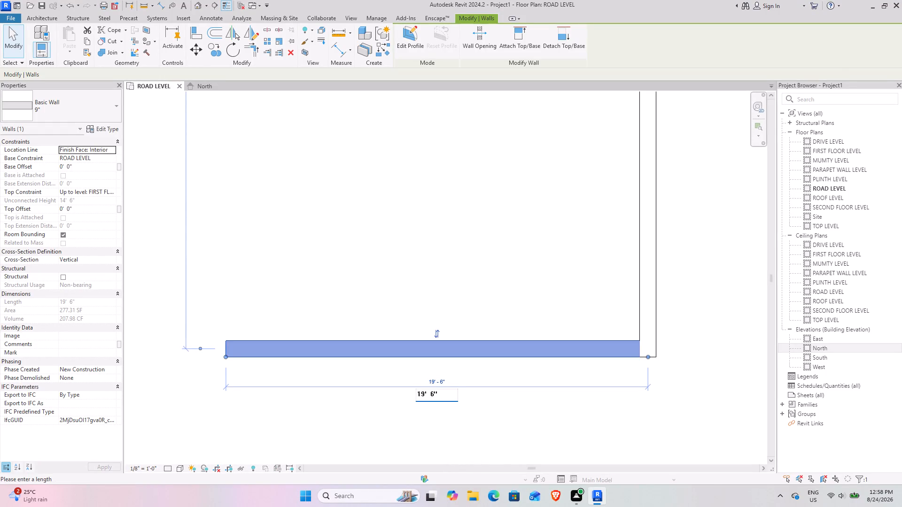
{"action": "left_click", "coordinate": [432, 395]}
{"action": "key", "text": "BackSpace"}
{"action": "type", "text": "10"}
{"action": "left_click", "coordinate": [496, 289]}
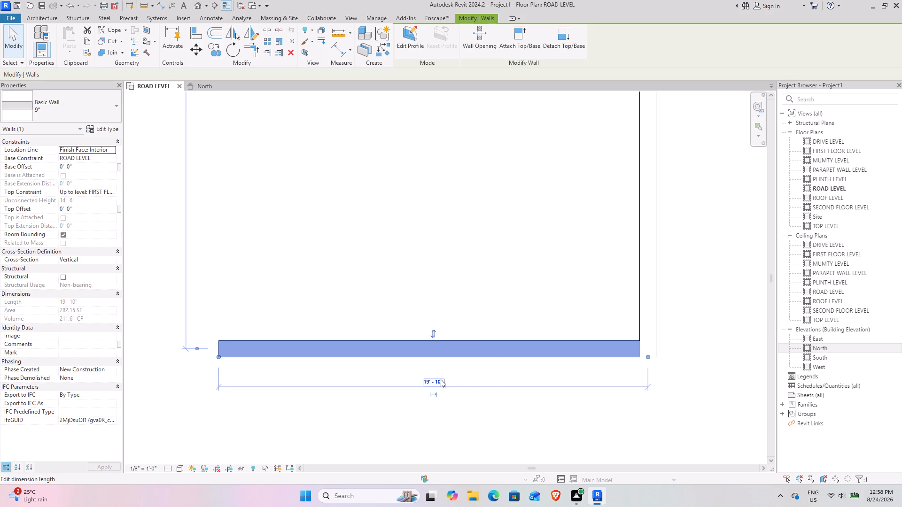
Set the length of the bottom horizontal wall to 19'6" and deselect it.
{"action": "left_click", "coordinate": [441, 379]}
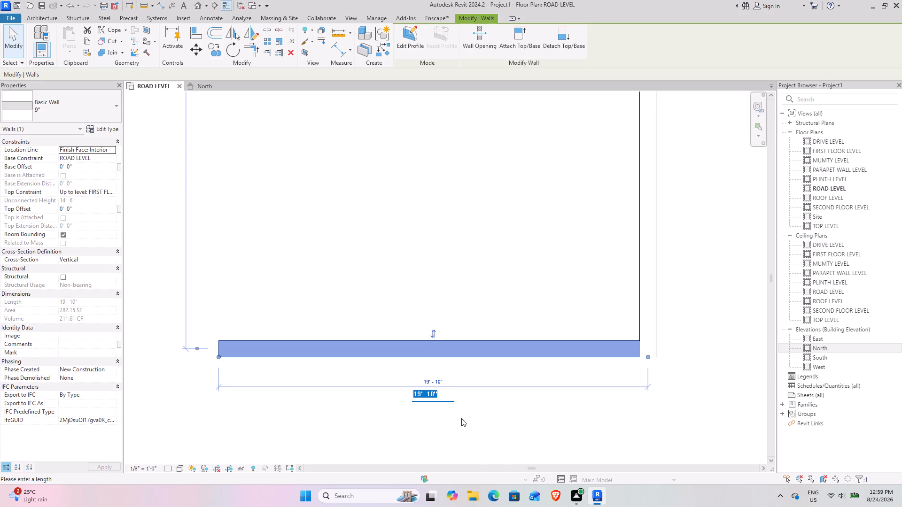
{"action": "type", "text": "19'6"}
{"action": "key", "text": "Return"}
{"action": "left_click", "coordinate": [570, 426]}
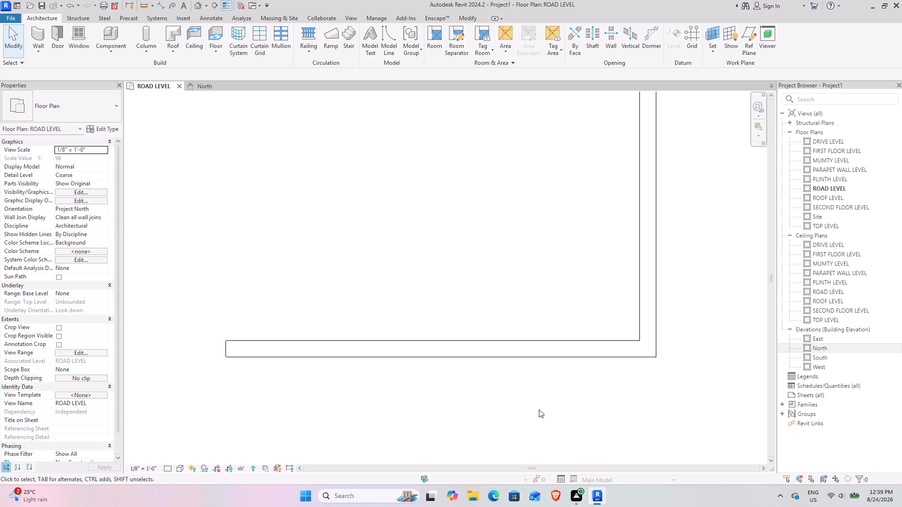
Open the default 3D view and inspect the short wall's constraints and height against the levels from the front.
{"action": "scroll", "coordinate": [444, 378], "scroll_direction": "down", "scroll_amount": 3}
{"action": "middle_click_drag", "start_coordinate": [408, 393], "coordinate": [418, 327]}
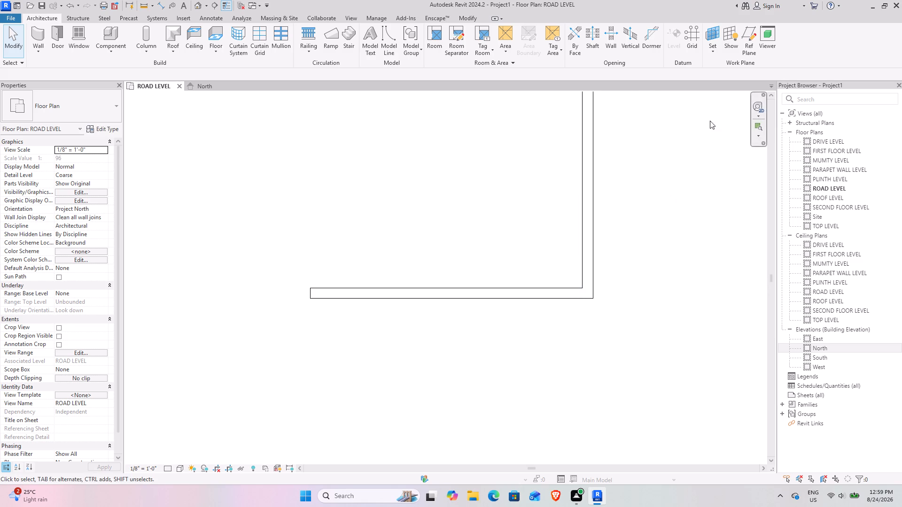
{"action": "left_click", "coordinate": [196, 6]}
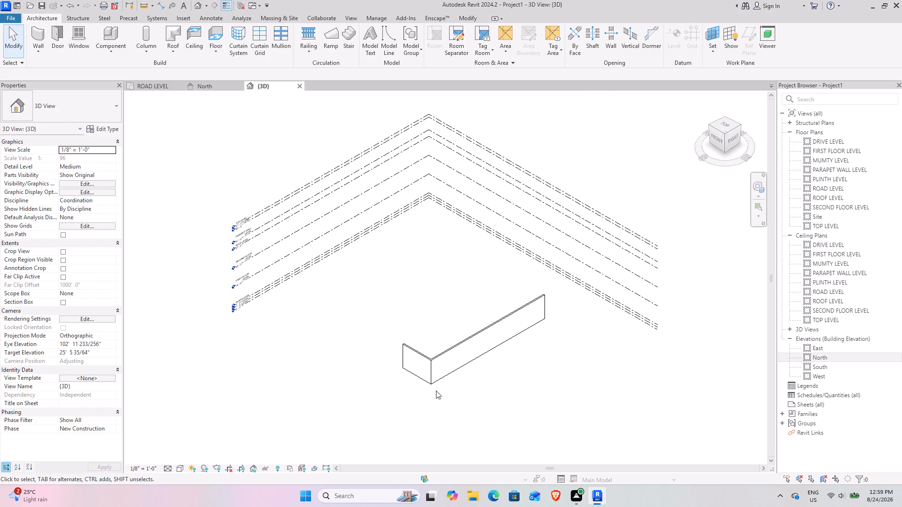
{"action": "scroll", "coordinate": [415, 376], "scroll_direction": "up", "scroll_amount": 3}
{"action": "middle_click_drag", "start_coordinate": [409, 398], "coordinate": [498, 307], "text": "shift"}
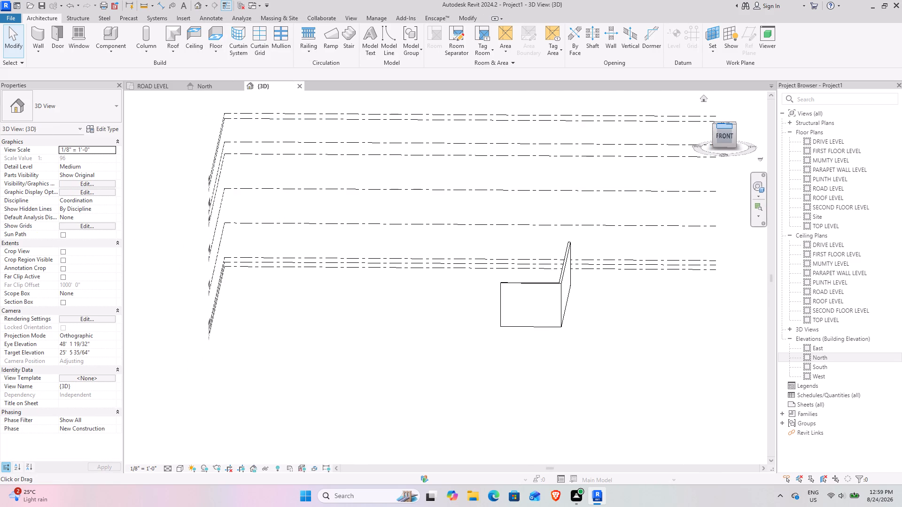
{"action": "left_click_drag", "start_coordinate": [723, 125], "coordinate": [728, 93]}
{"action": "scroll", "coordinate": [519, 297], "scroll_direction": "up", "scroll_amount": 3}
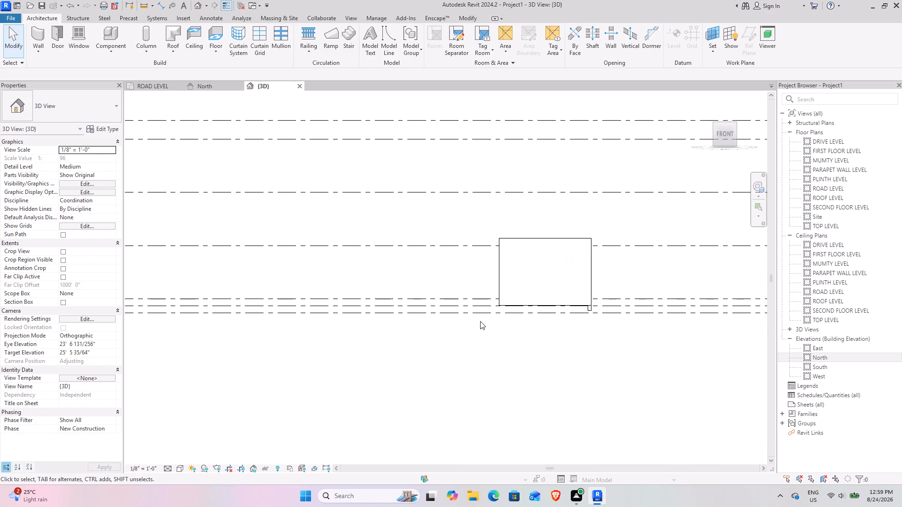
{"action": "scroll", "coordinate": [480, 321], "scroll_direction": "down", "scroll_amount": 2}
{"action": "middle_click_drag", "start_coordinate": [452, 330], "coordinate": [471, 369]}
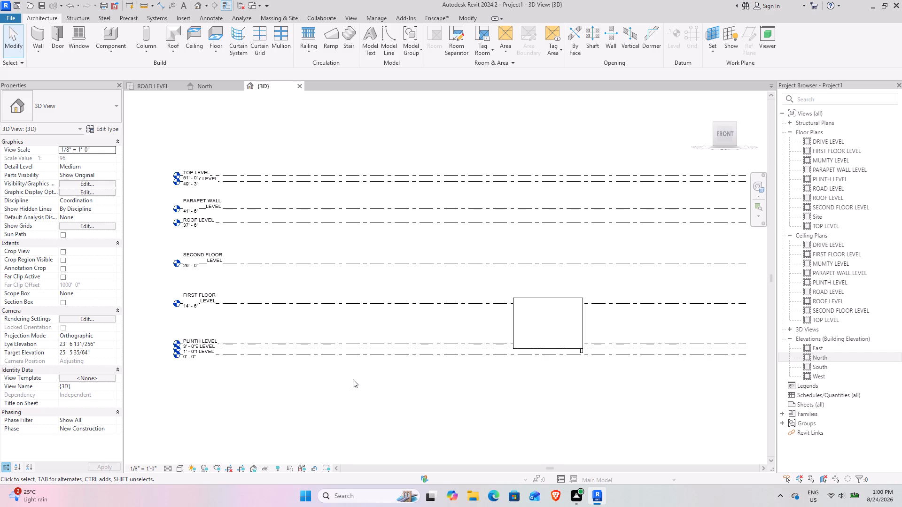
{"action": "left_click", "coordinate": [512, 313]}
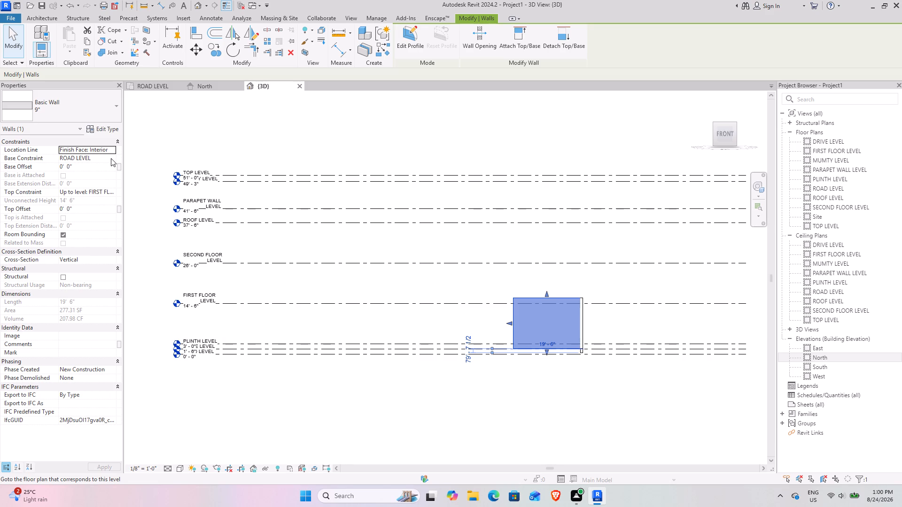
{"action": "left_click", "coordinate": [595, 378]}
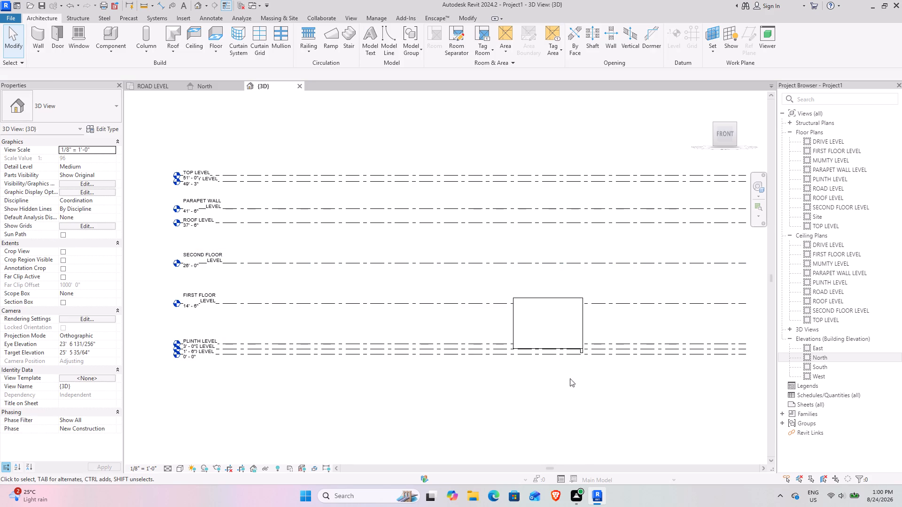
Inspect the long wall's constraints and compare both walls with the level lines from angled and front 3D views.
{"action": "middle_click_drag", "start_coordinate": [558, 378], "coordinate": [503, 394], "text": "shift"}
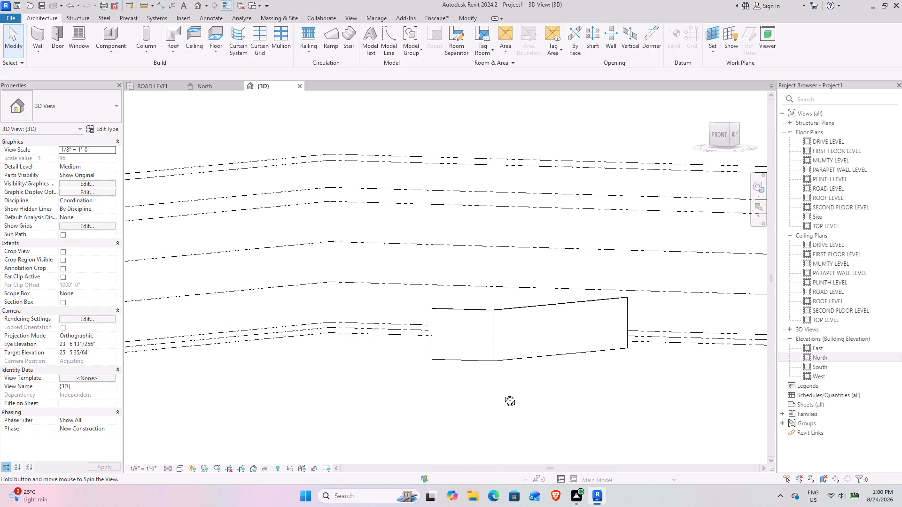
{"action": "middle_click_drag", "start_coordinate": [503, 394], "coordinate": [570, 423], "text": "shift"}
{"action": "middle_click_drag", "start_coordinate": [570, 423], "coordinate": [550, 364]}
{"action": "left_click", "coordinate": [575, 342]}
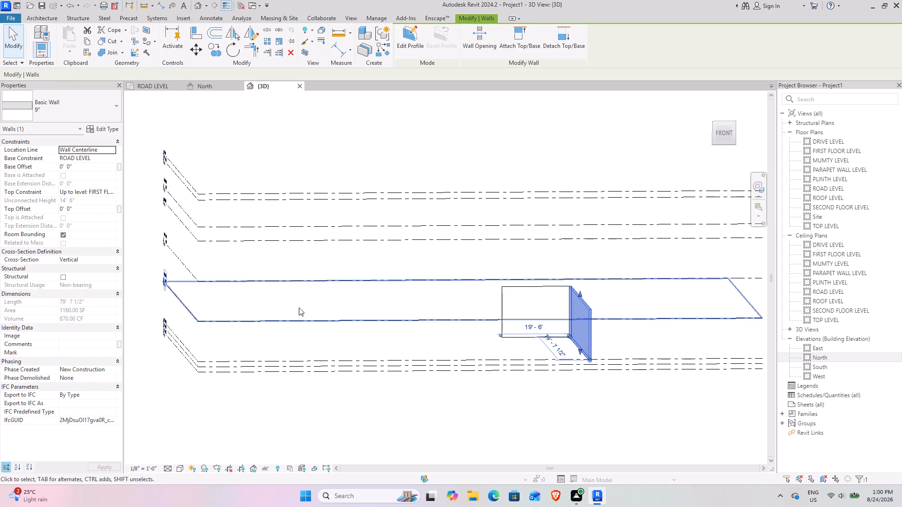
{"action": "left_click", "coordinate": [725, 134]}
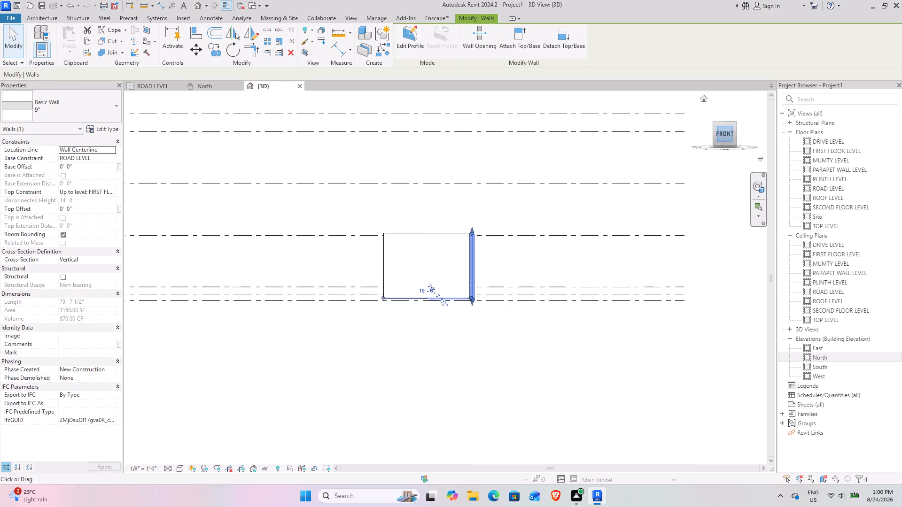
{"action": "scroll", "coordinate": [412, 361], "scroll_direction": "down", "scroll_amount": 4}
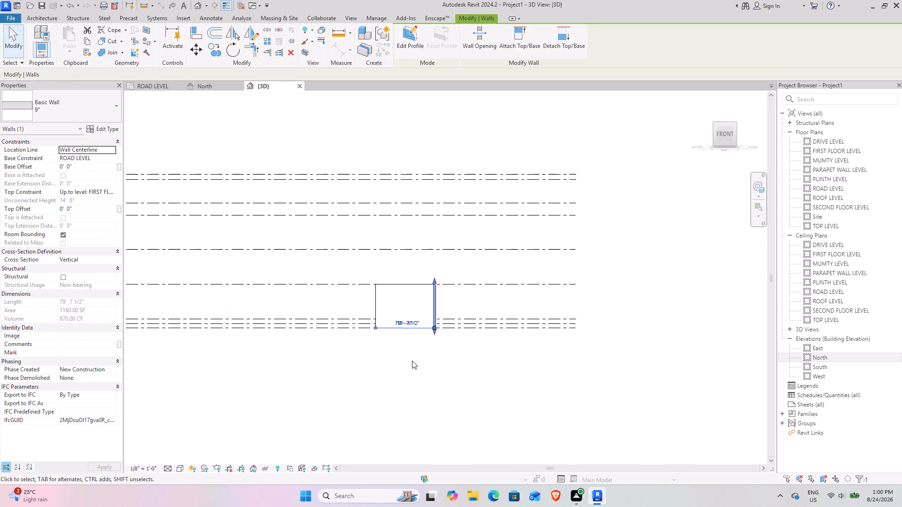
{"action": "scroll", "coordinate": [412, 361], "scroll_direction": "down", "scroll_amount": 1}
{"action": "middle_click_drag", "start_coordinate": [359, 386], "coordinate": [380, 384]}
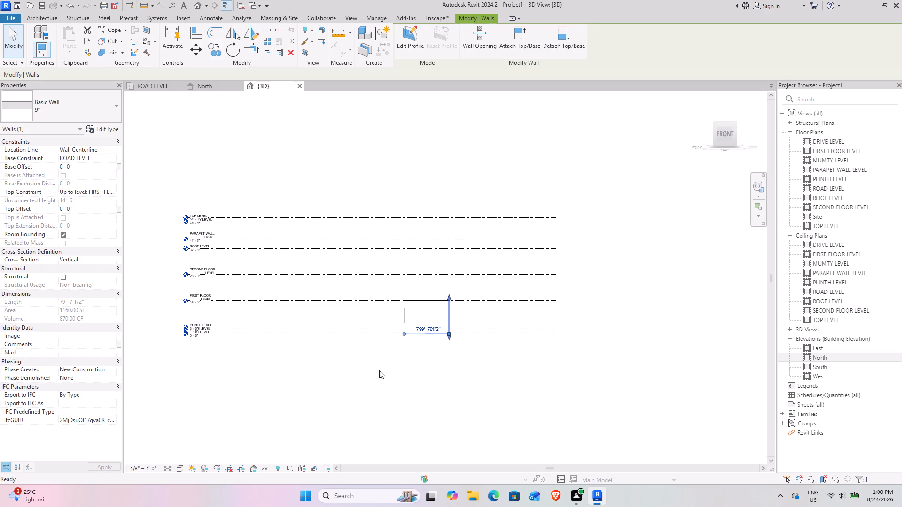
{"action": "left_click", "coordinate": [399, 362]}
{"action": "scroll", "coordinate": [419, 297], "scroll_direction": "up", "scroll_amount": 6}
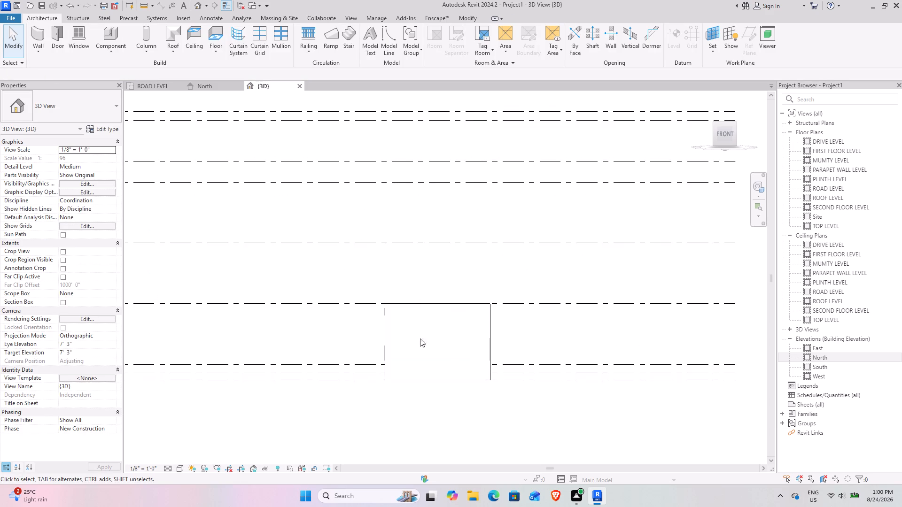
{"action": "middle_click_drag", "start_coordinate": [462, 357], "coordinate": [455, 333], "text": "shift"}
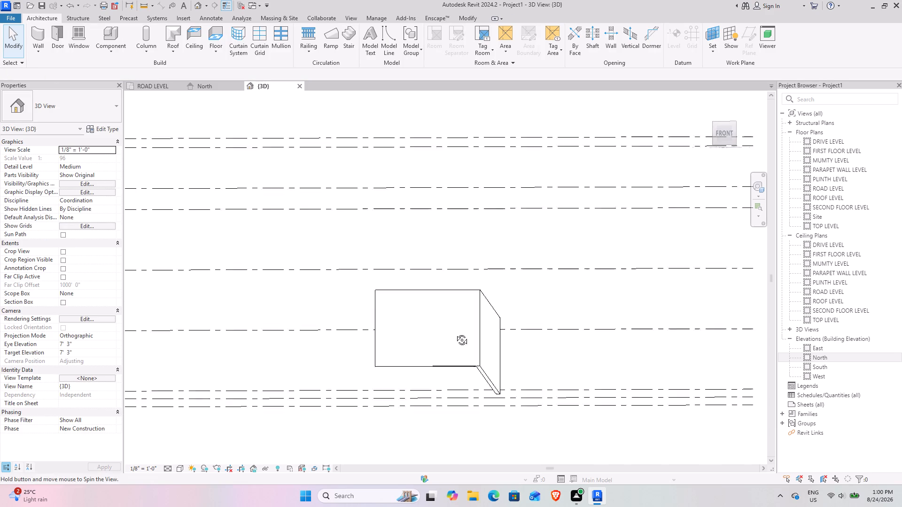
{"action": "middle_click_drag", "start_coordinate": [455, 333], "coordinate": [454, 311], "text": "shift"}
{"action": "middle_click_drag", "start_coordinate": [455, 330], "coordinate": [468, 386], "text": "shift"}
{"action": "middle_click_drag", "start_coordinate": [467, 386], "coordinate": [469, 374], "text": "shift"}
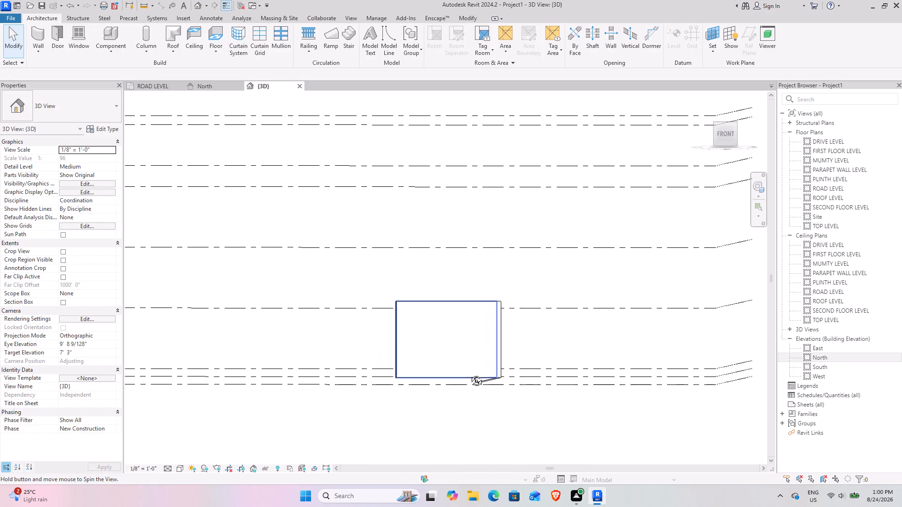
{"action": "middle_click_drag", "start_coordinate": [469, 374], "coordinate": [462, 370], "text": "shift"}
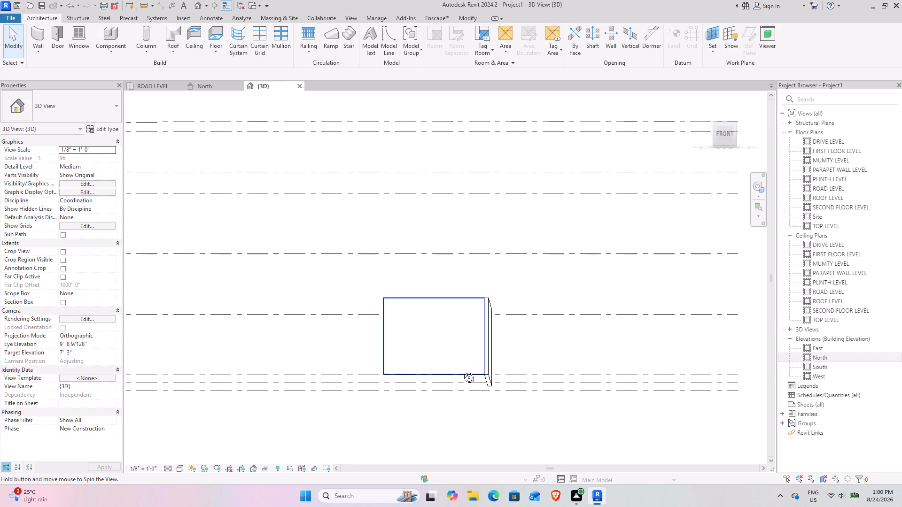
{"action": "middle_click_drag", "start_coordinate": [462, 370], "coordinate": [465, 371], "text": "shift"}
{"action": "scroll", "coordinate": [449, 417], "scroll_direction": "down", "scroll_amount": 7}
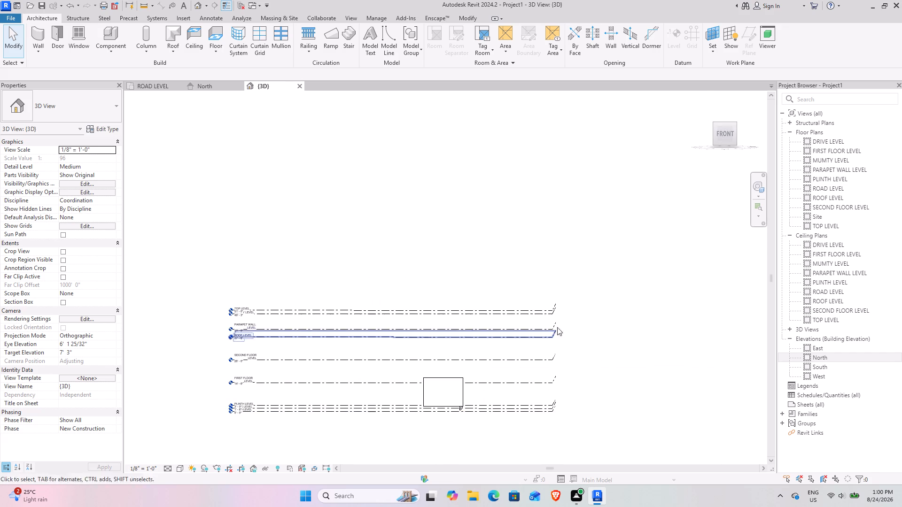
{"action": "left_click", "coordinate": [728, 123]}
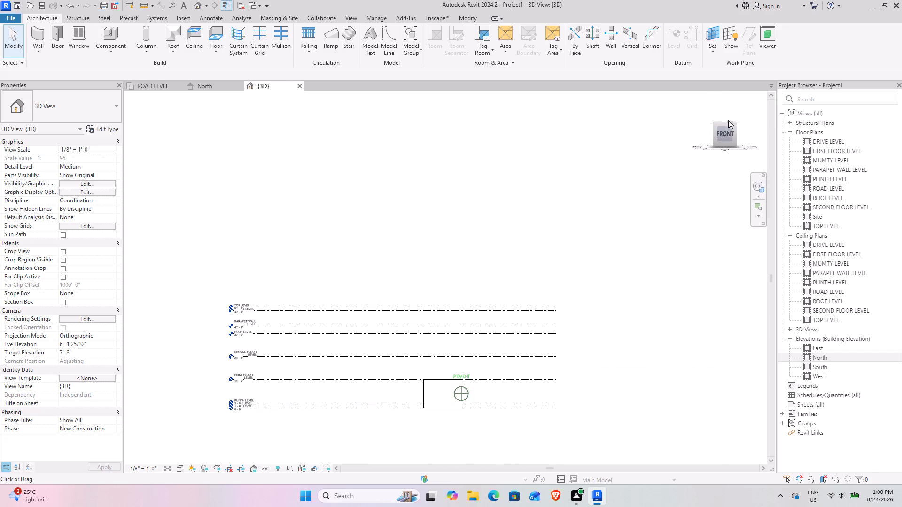
{"action": "scroll", "coordinate": [440, 411], "scroll_direction": "up", "scroll_amount": 3}
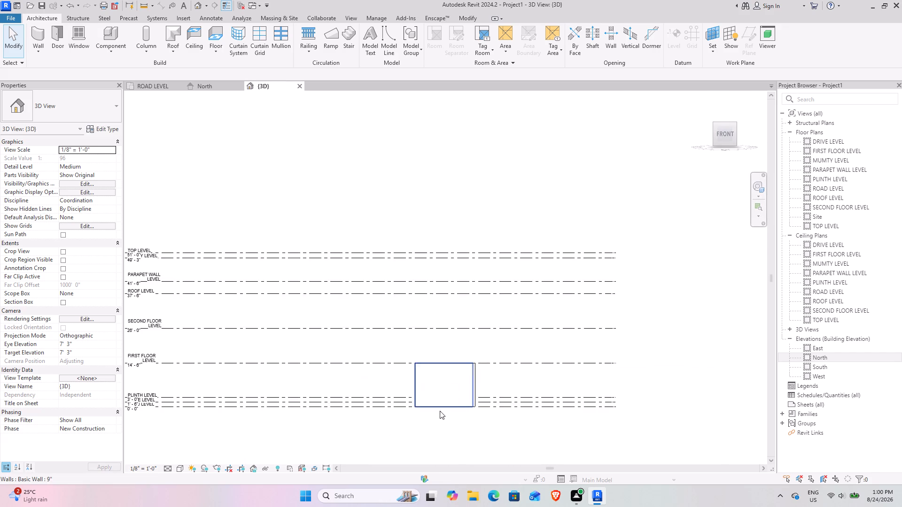
{"action": "scroll", "coordinate": [440, 411], "scroll_direction": "up", "scroll_amount": 5}
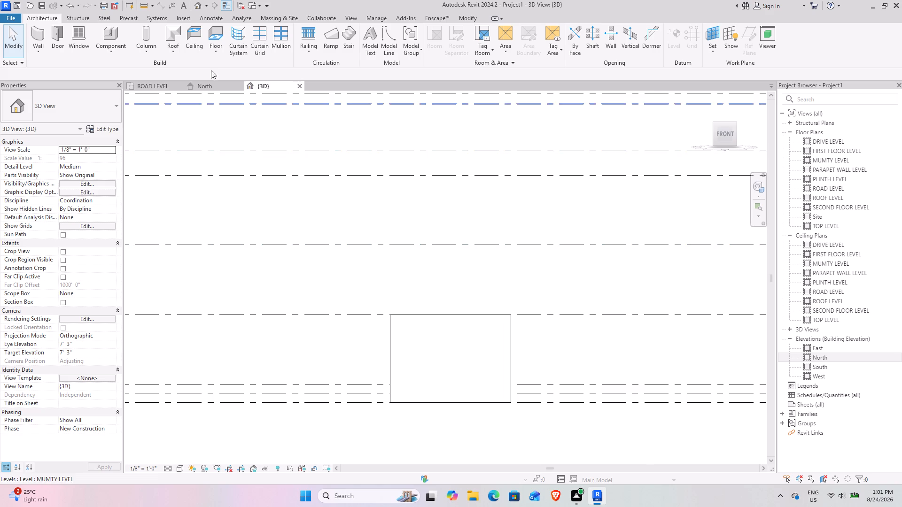
In the ROAD LEVEL plan, draw a matching 9" wall 21'7.5" straight up from the bottom wall's left end, flipped to the inner side.
{"action": "left_click", "coordinate": [136, 86]}
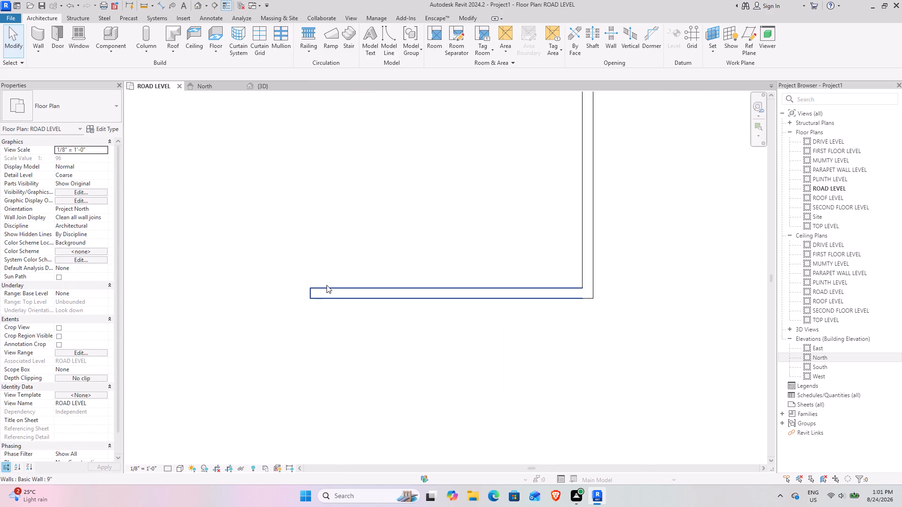
{"action": "left_click", "coordinate": [327, 285]}
{"action": "left_click", "coordinate": [389, 52]}
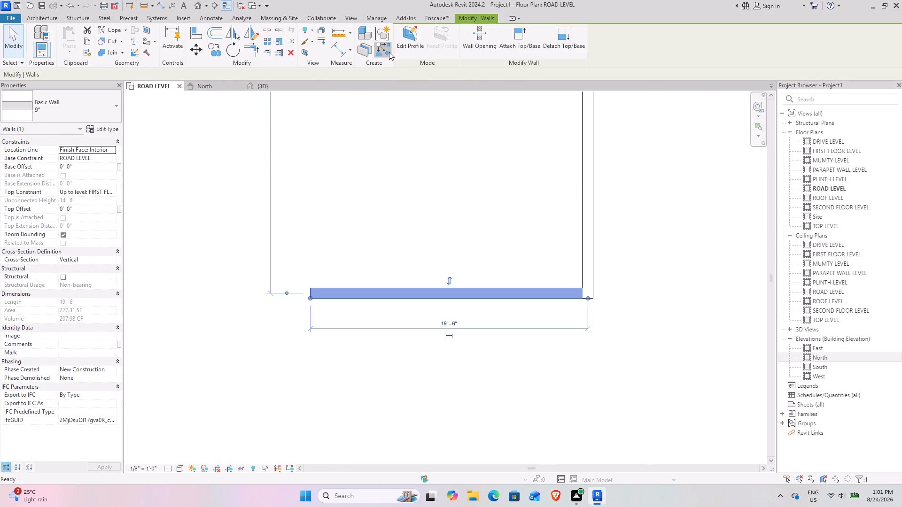
{"action": "left_click", "coordinate": [311, 286]}
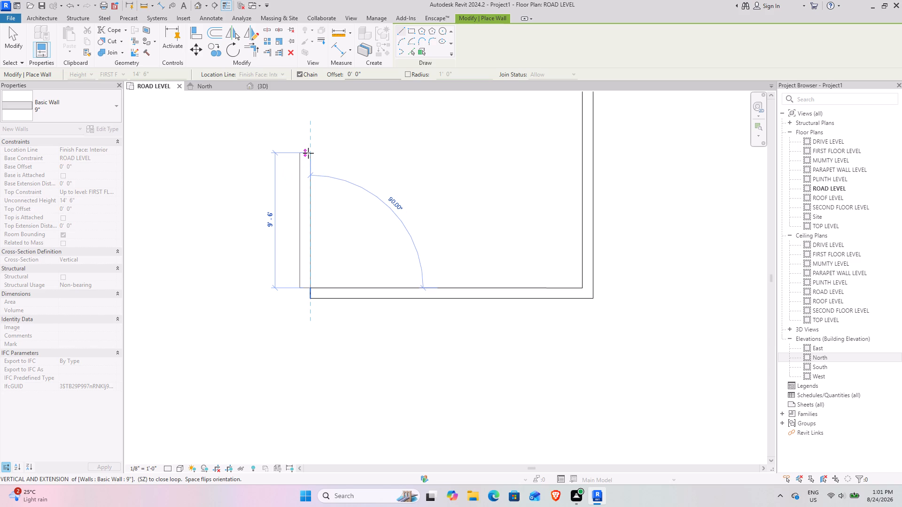
{"action": "key", "text": "space"}
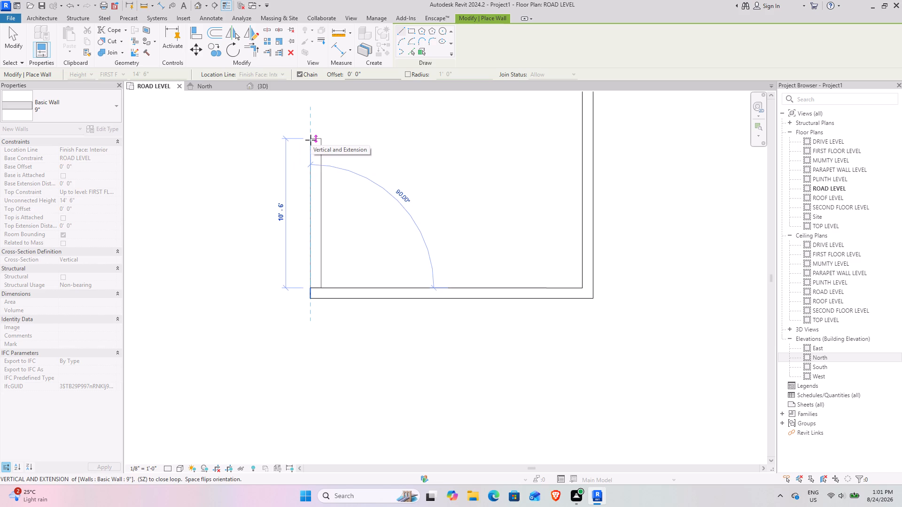
{"action": "type", "text": "21"}
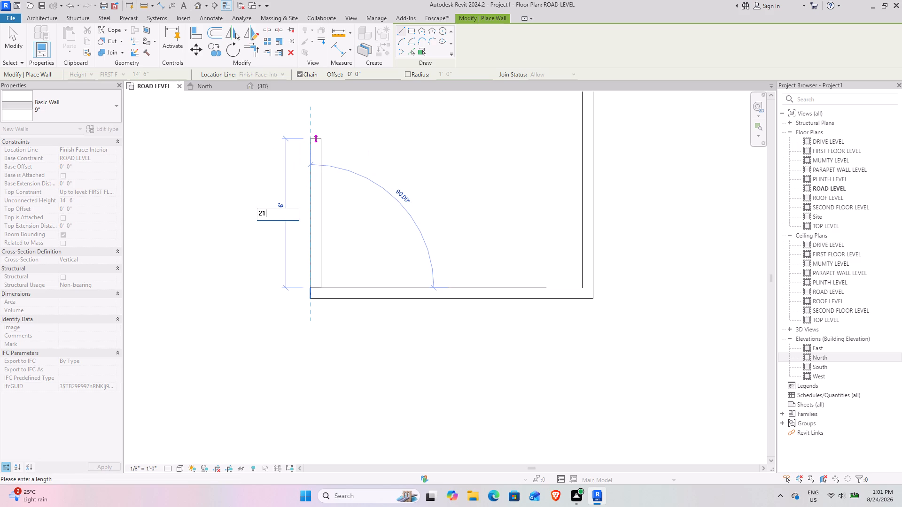
{"action": "type", "text": "'7."}
{"action": "type", "text": "56"}
{"action": "type", "text": "\\\""}
{"action": "key", "text": "Return"}
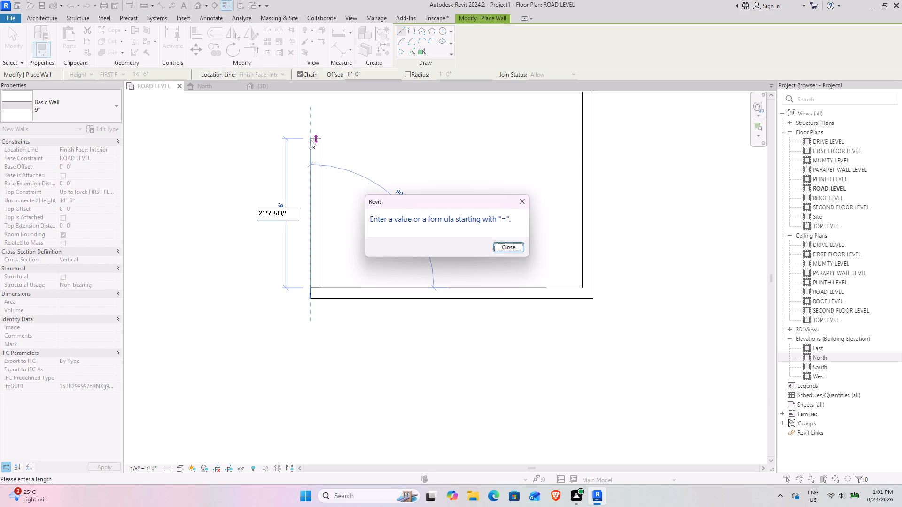
{"action": "left_click", "coordinate": [502, 252]}
{"action": "left_click", "coordinate": [289, 215]}
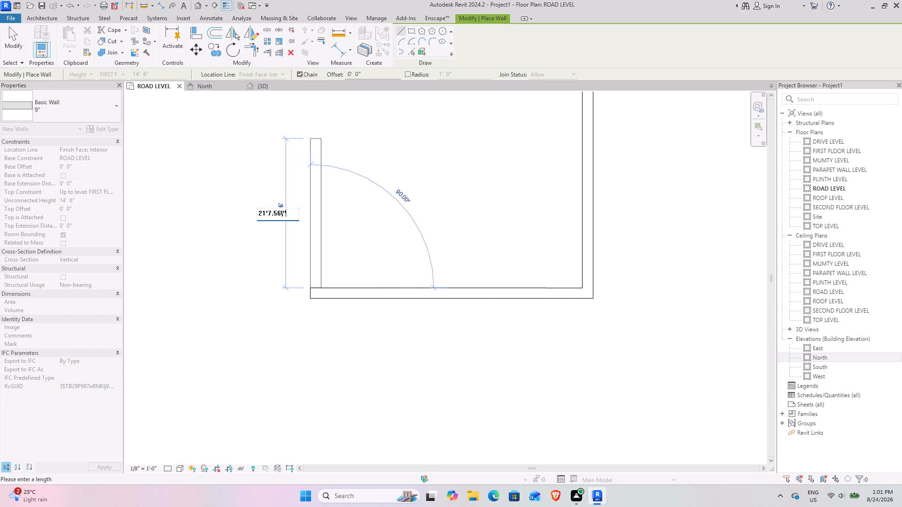
{"action": "left_click", "coordinate": [282, 213]}
{"action": "left_click", "coordinate": [293, 211]}
{"action": "key", "text": "BackSpace"}
{"action": "key", "text": "BackSpace"}
{"action": "key", "text": "BackSpace"}
{"action": "key", "text": "shift+quotedbl"}
{"action": "key", "text": "Return"}
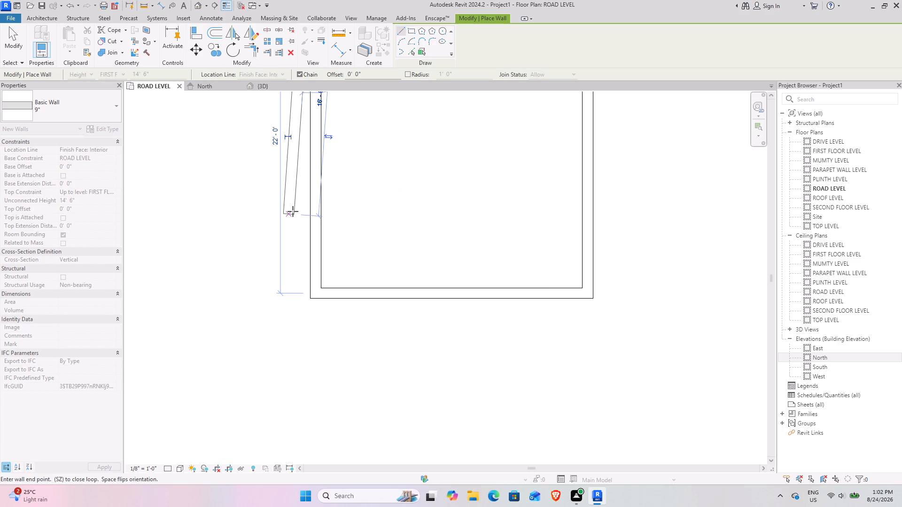
Continue the wall chain with a horizontal 9" wall running left from the upper end of the new vertical wall.
{"action": "scroll", "coordinate": [295, 211], "scroll_direction": "down", "scroll_amount": 3}
{"action": "middle_click_drag", "start_coordinate": [267, 217], "coordinate": [358, 379]}
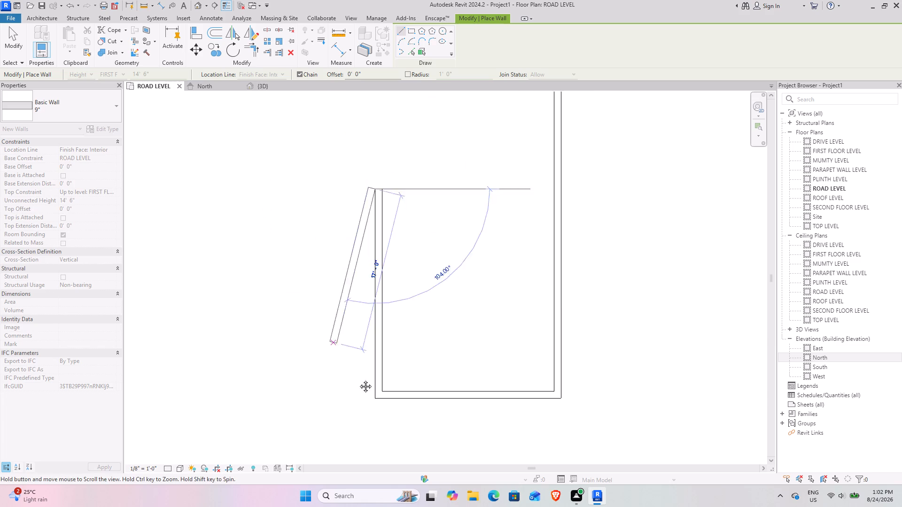
{"action": "middle_click_drag", "start_coordinate": [358, 379], "coordinate": [367, 395]}
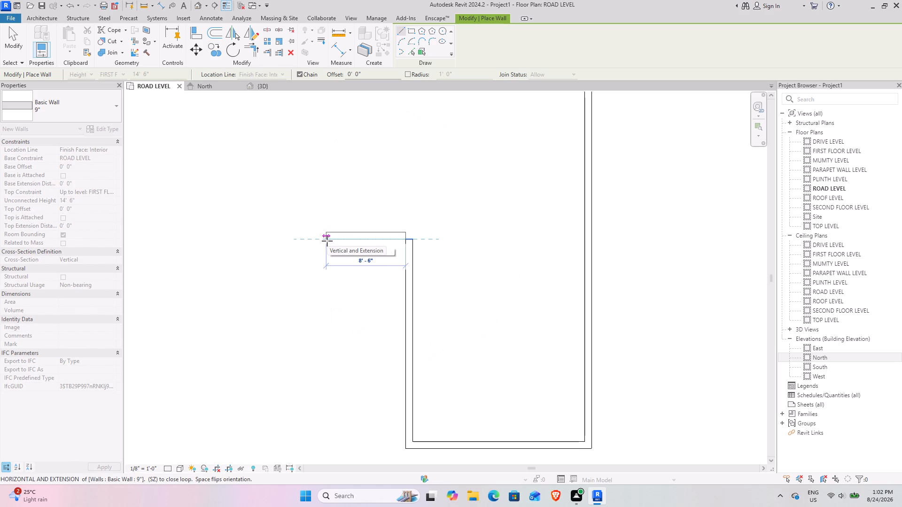
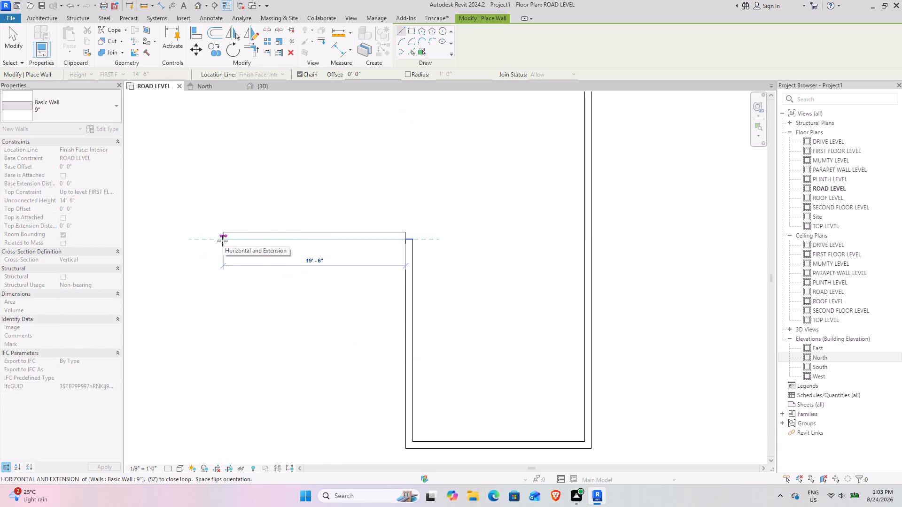
Set the length of the horizontal 9" wall being drawn to 9'9" and end the wall chain there.
{"action": "type", "text": "9'"}
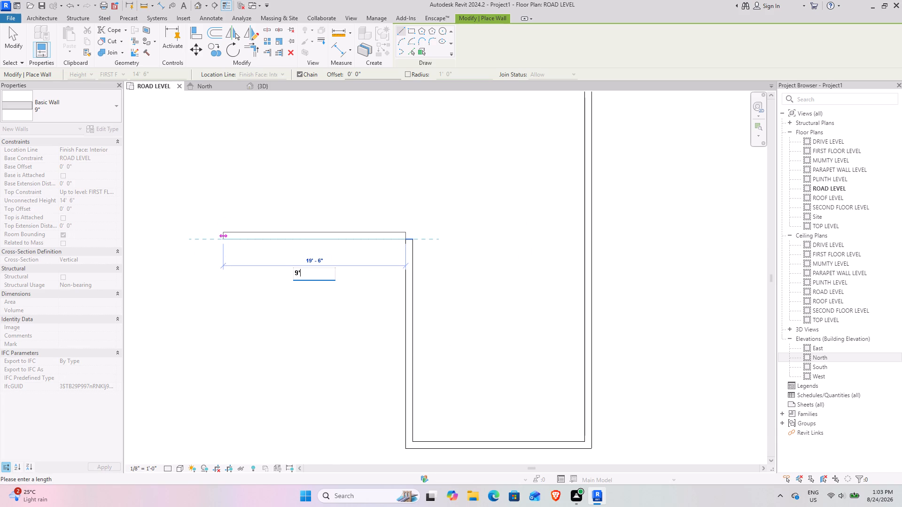
{"action": "key", "text": "9"}
{"action": "key", "text": "shift+quotedbl"}
{"action": "key", "text": "Return"}
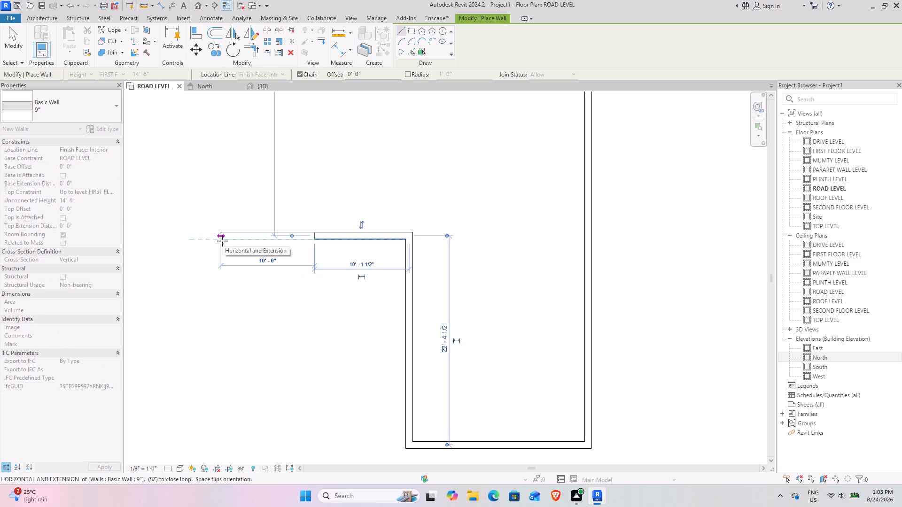
{"action": "key", "text": "Escape"}
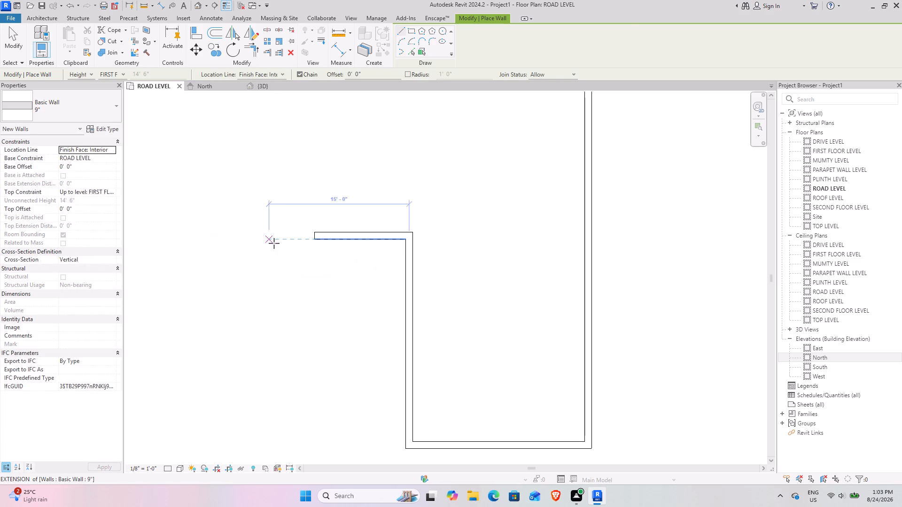
{"action": "key", "text": "Escape"}
Inspect the new short horizontal wall's length dimension and its corner with the vertical wall up close.
{"action": "scroll", "coordinate": [336, 305], "scroll_direction": "down", "scroll_amount": 4}
{"action": "middle_click_drag", "start_coordinate": [342, 323], "coordinate": [345, 276]}
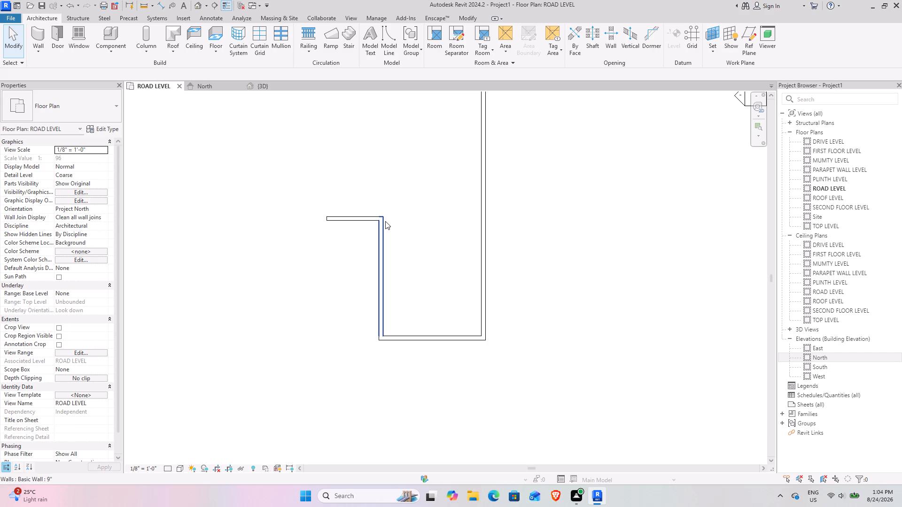
{"action": "left_click", "coordinate": [354, 220]}
{"action": "scroll", "coordinate": [341, 276], "scroll_direction": "up", "scroll_amount": 4}
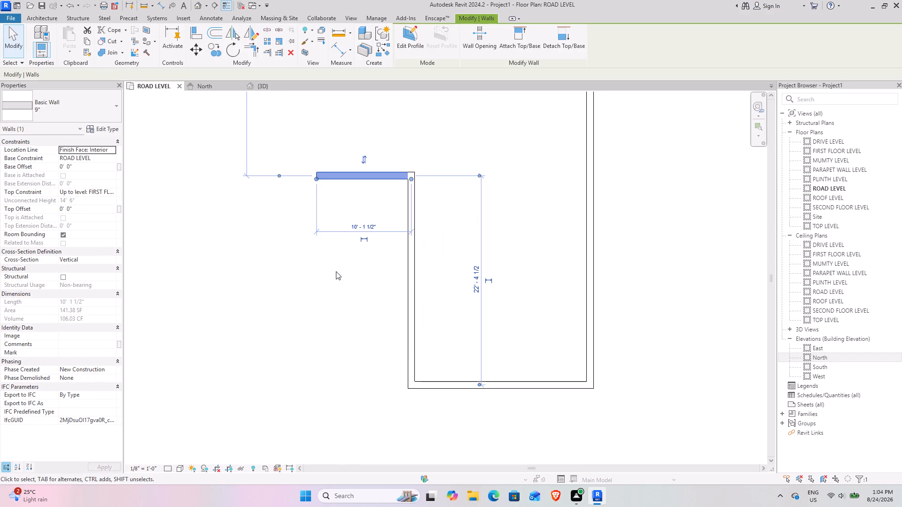
{"action": "middle_click_drag", "start_coordinate": [321, 243], "coordinate": [327, 313]}
{"action": "scroll", "coordinate": [374, 252], "scroll_direction": "up", "scroll_amount": 3}
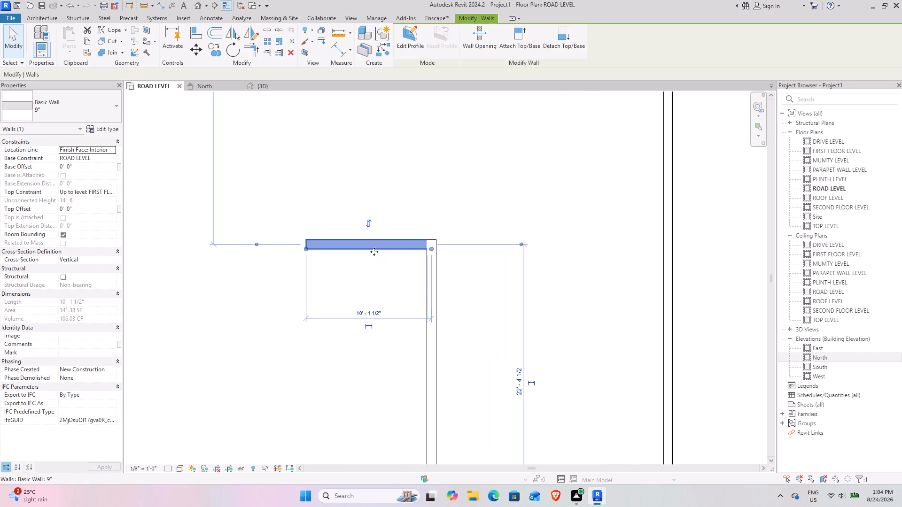
{"action": "scroll", "coordinate": [367, 258], "scroll_direction": "up", "scroll_amount": 4}
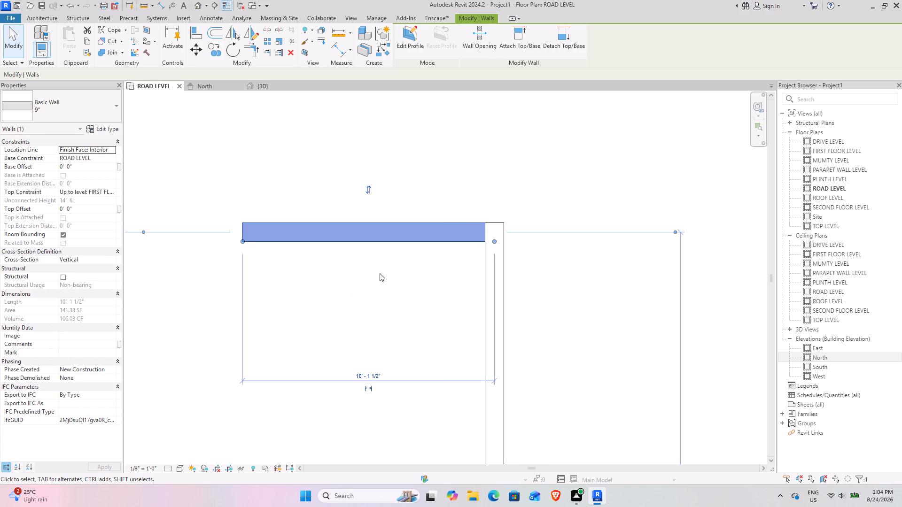
{"action": "left_click", "coordinate": [380, 273]}
{"action": "scroll", "coordinate": [378, 273], "scroll_direction": "down", "scroll_amount": 8}
{"action": "middle_click_drag", "start_coordinate": [372, 278], "coordinate": [325, 224]}
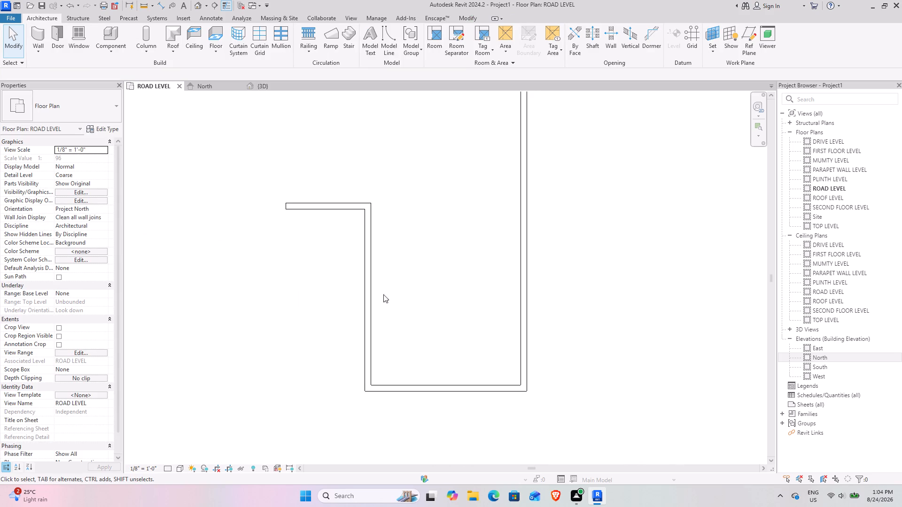
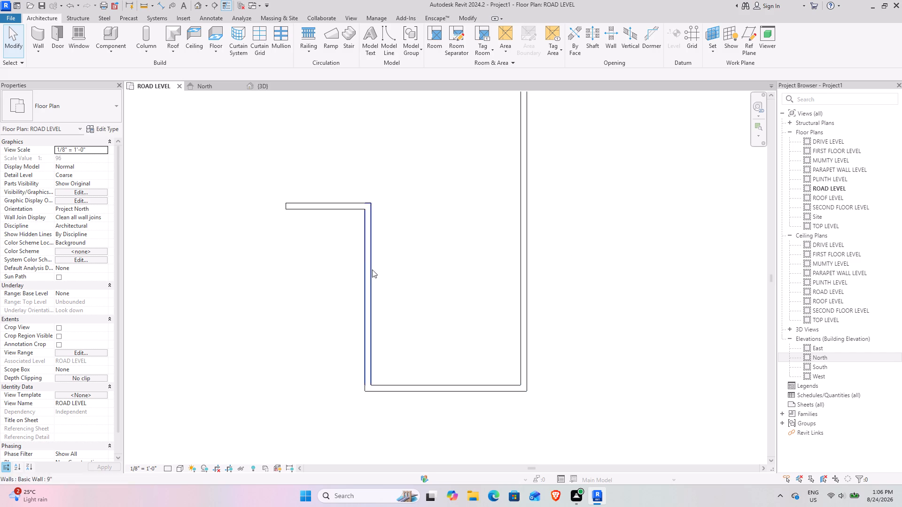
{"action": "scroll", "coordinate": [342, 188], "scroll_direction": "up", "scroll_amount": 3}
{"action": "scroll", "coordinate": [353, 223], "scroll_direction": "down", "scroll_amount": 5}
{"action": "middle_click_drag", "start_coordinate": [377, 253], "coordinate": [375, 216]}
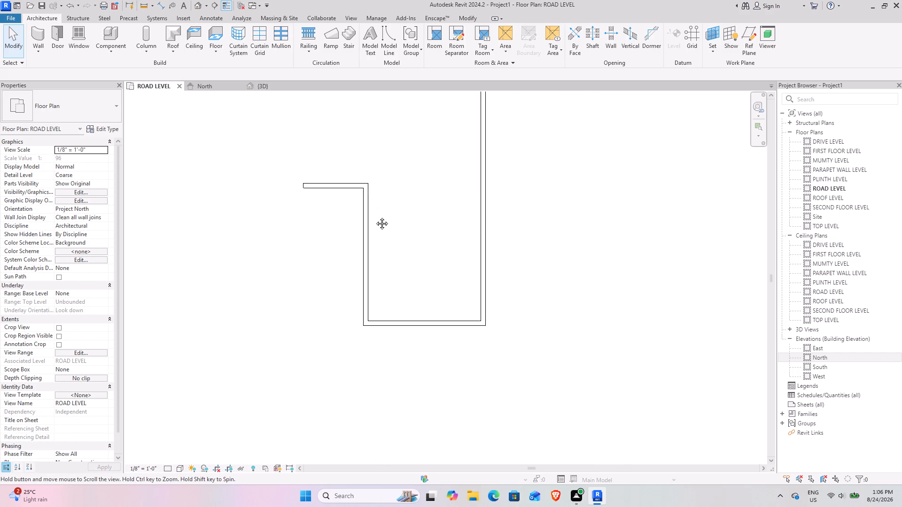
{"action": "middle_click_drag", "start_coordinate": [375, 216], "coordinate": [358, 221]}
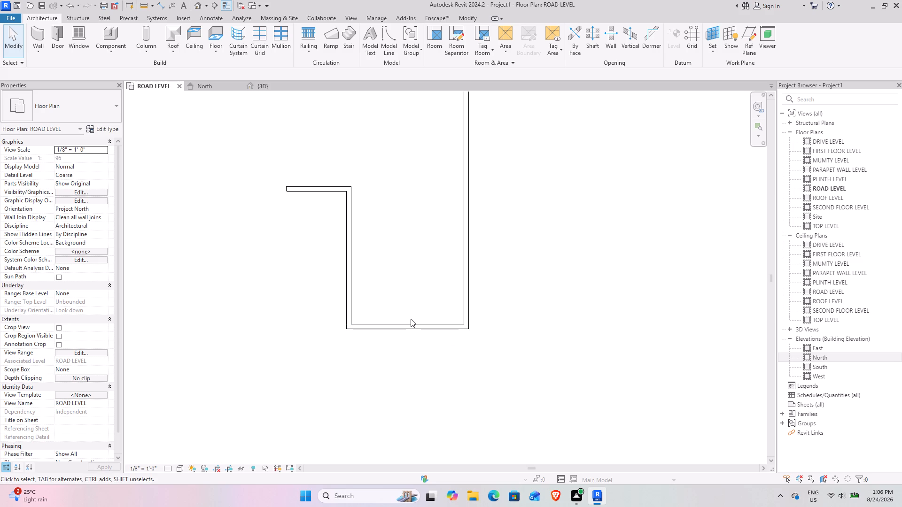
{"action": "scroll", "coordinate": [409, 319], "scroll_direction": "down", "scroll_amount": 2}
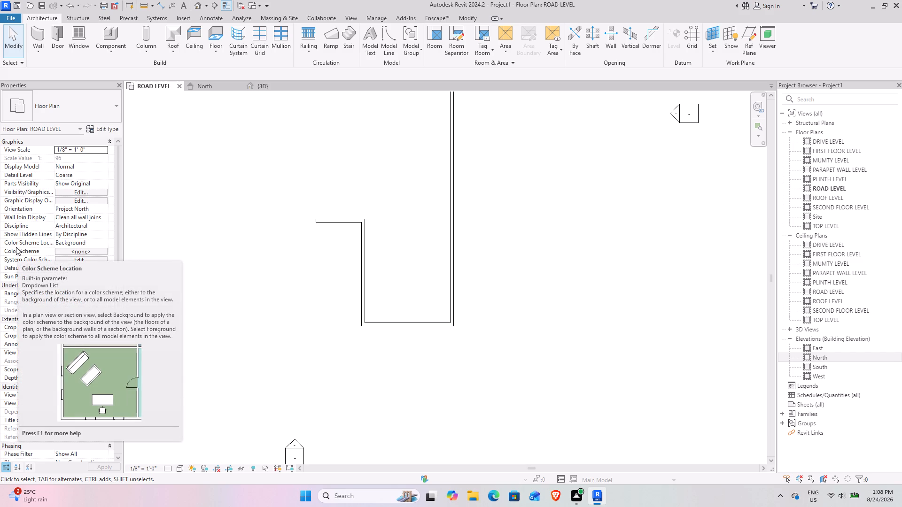
Draw a matching 9" wall 22' 4 1/2" straight down from the short horizontal wall's free end, level with the bottom wall's outer face.
{"action": "left_click", "coordinate": [329, 224]}
{"action": "scroll", "coordinate": [316, 253], "scroll_direction": "up", "scroll_amount": 4}
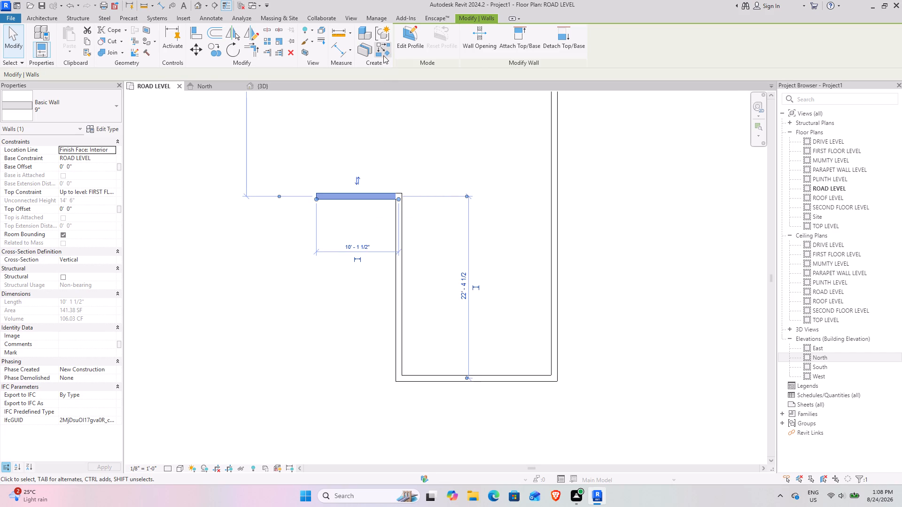
{"action": "left_click", "coordinate": [383, 53]}
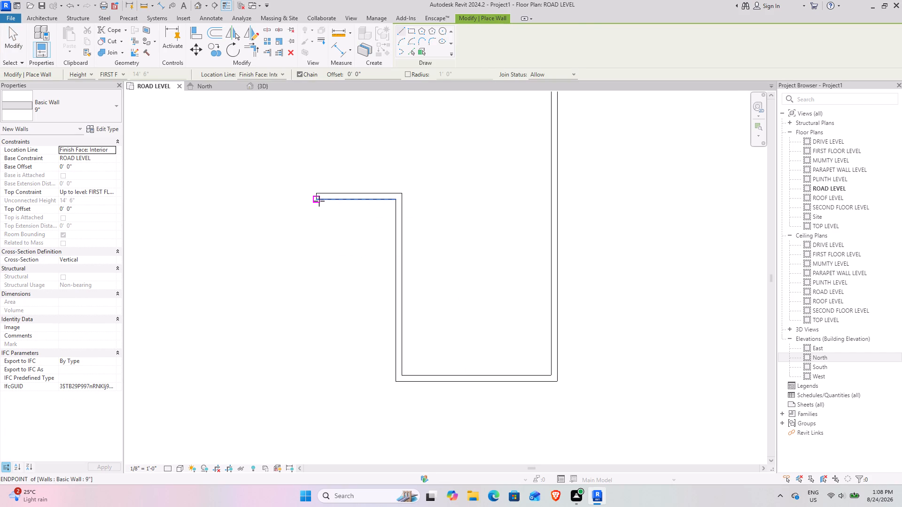
{"action": "left_click", "coordinate": [319, 201]}
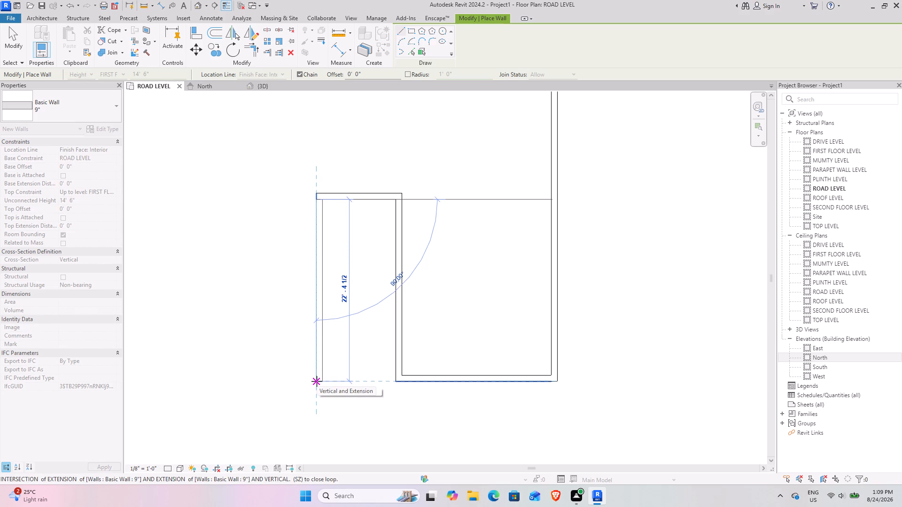
{"action": "left_click", "coordinate": [317, 381]}
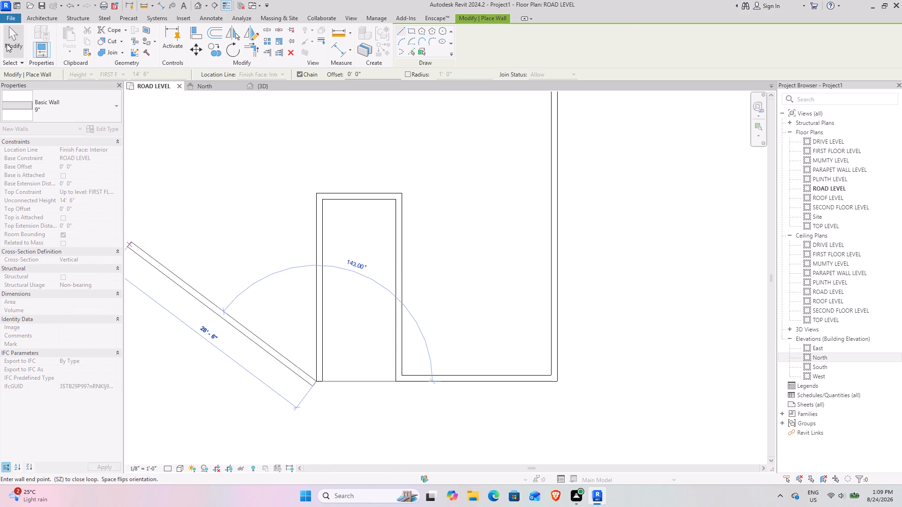
{"action": "left_click", "coordinate": [7, 44]}
Move the new vertical 9" wall straight up by 4', using its lower outer corner as the base point.
{"action": "left_click", "coordinate": [321, 384]}
{"action": "scroll", "coordinate": [320, 380], "scroll_direction": "up", "scroll_amount": 2}
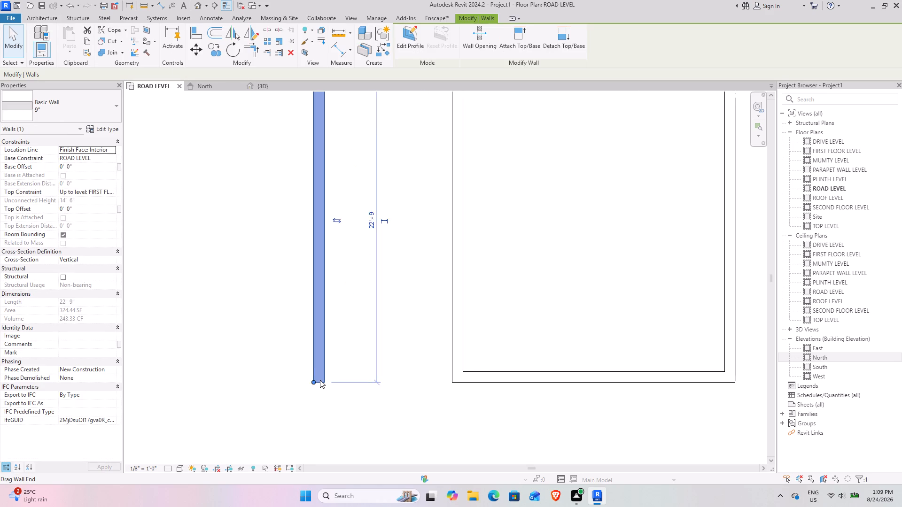
{"action": "scroll", "coordinate": [320, 380], "scroll_direction": "up", "scroll_amount": 5}
{"action": "left_click", "coordinate": [199, 57]}
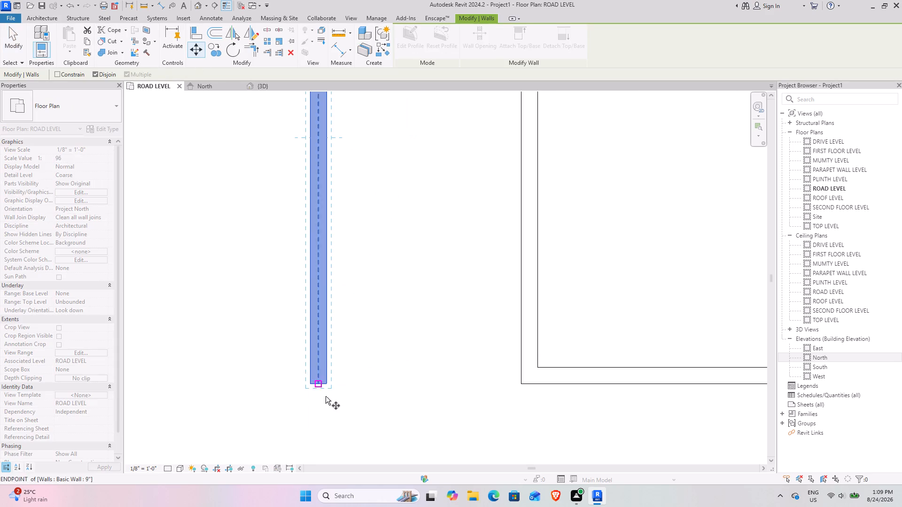
{"action": "left_click", "coordinate": [310, 383]}
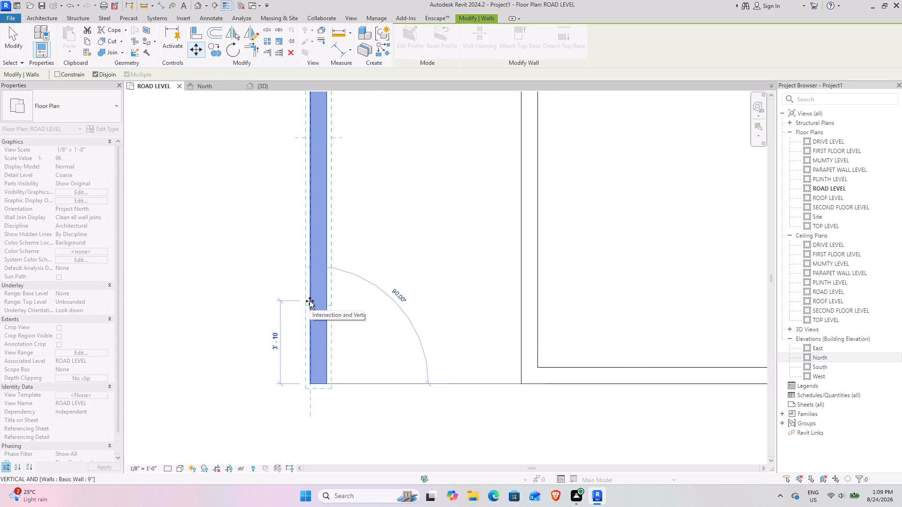
{"action": "type", "text": "4'"}
{"action": "key", "text": "Return"}
{"action": "scroll", "coordinate": [303, 259], "scroll_direction": "down", "scroll_amount": 2}
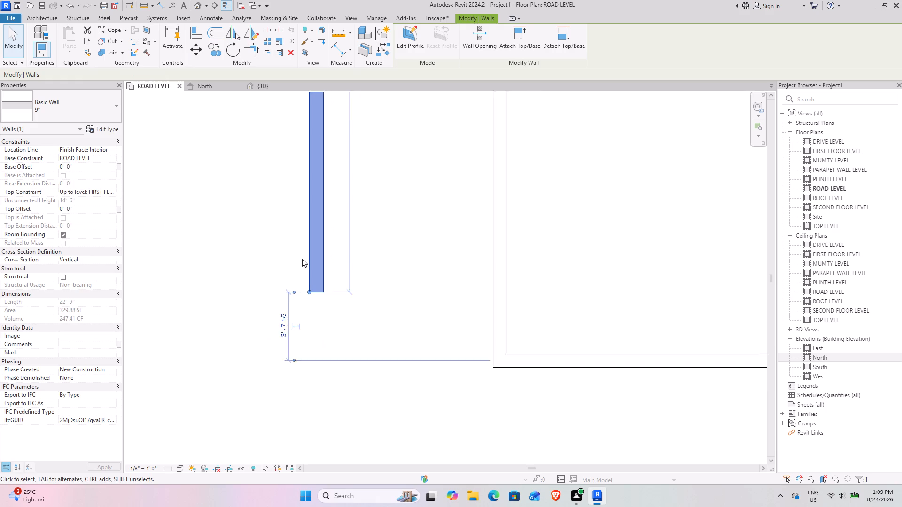
{"action": "scroll", "coordinate": [302, 259], "scroll_direction": "down", "scroll_amount": 4}
{"action": "middle_click_drag", "start_coordinate": [257, 220], "coordinate": [281, 351]}
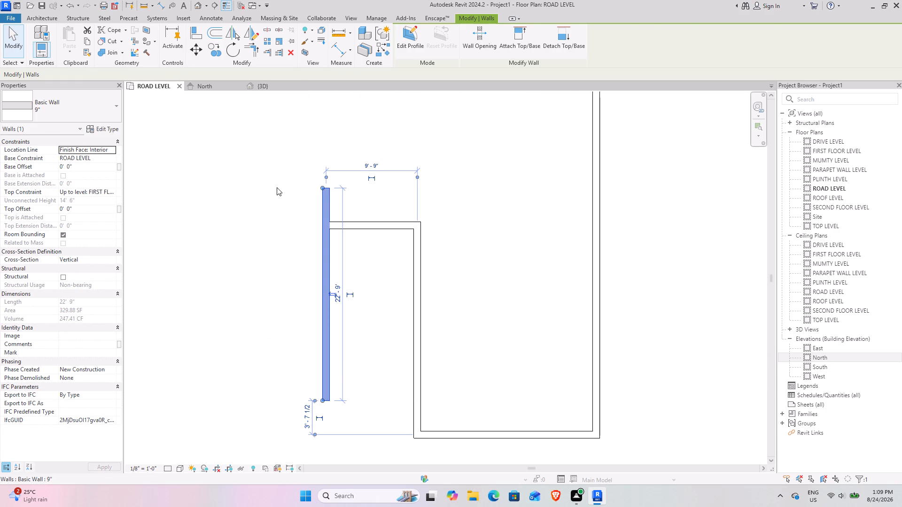
{"action": "left_click", "coordinate": [277, 187]}
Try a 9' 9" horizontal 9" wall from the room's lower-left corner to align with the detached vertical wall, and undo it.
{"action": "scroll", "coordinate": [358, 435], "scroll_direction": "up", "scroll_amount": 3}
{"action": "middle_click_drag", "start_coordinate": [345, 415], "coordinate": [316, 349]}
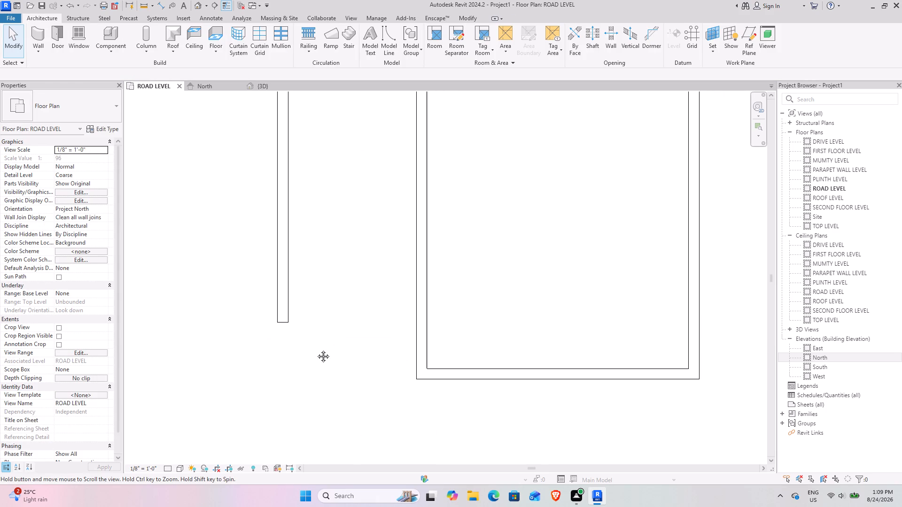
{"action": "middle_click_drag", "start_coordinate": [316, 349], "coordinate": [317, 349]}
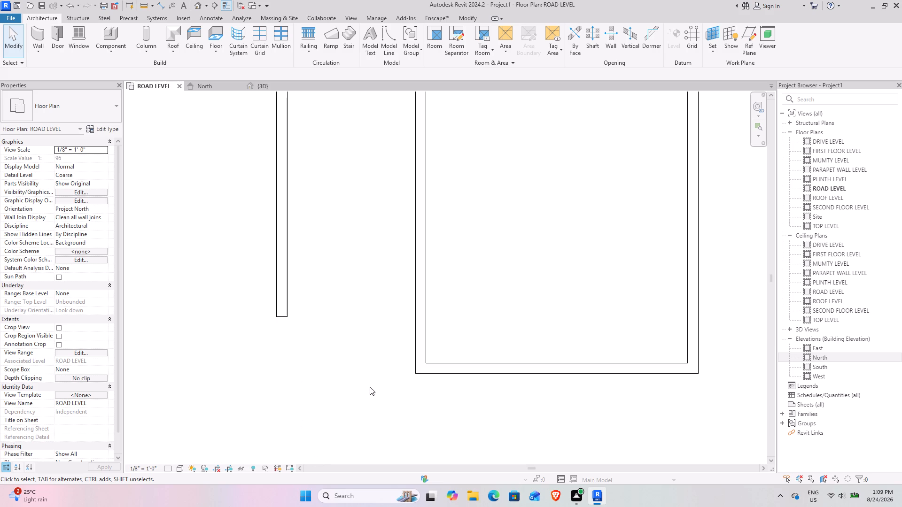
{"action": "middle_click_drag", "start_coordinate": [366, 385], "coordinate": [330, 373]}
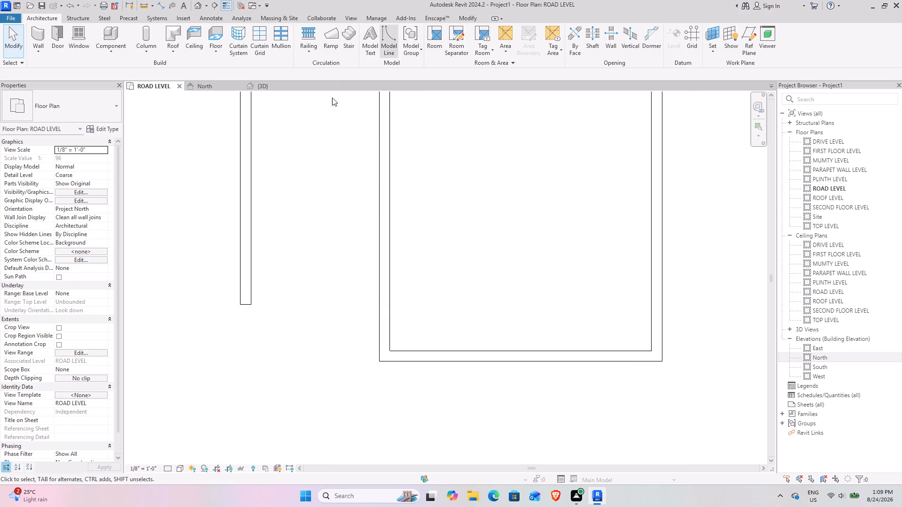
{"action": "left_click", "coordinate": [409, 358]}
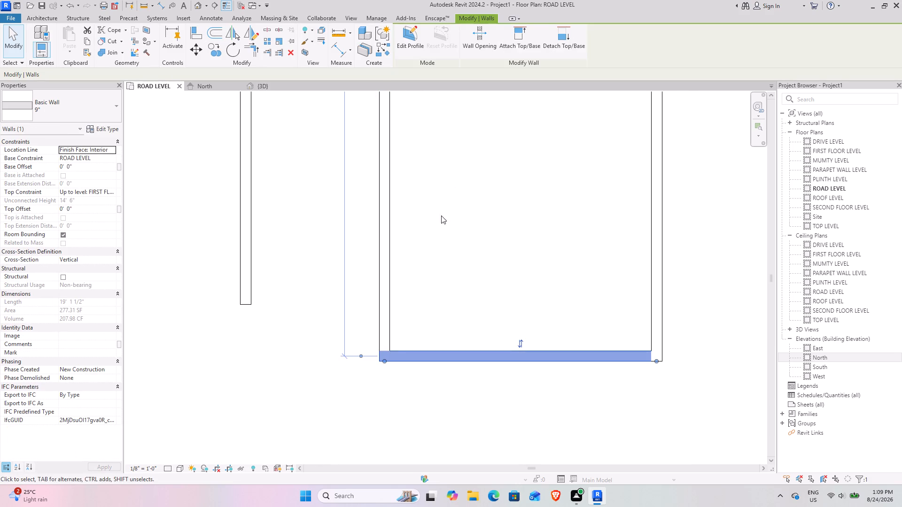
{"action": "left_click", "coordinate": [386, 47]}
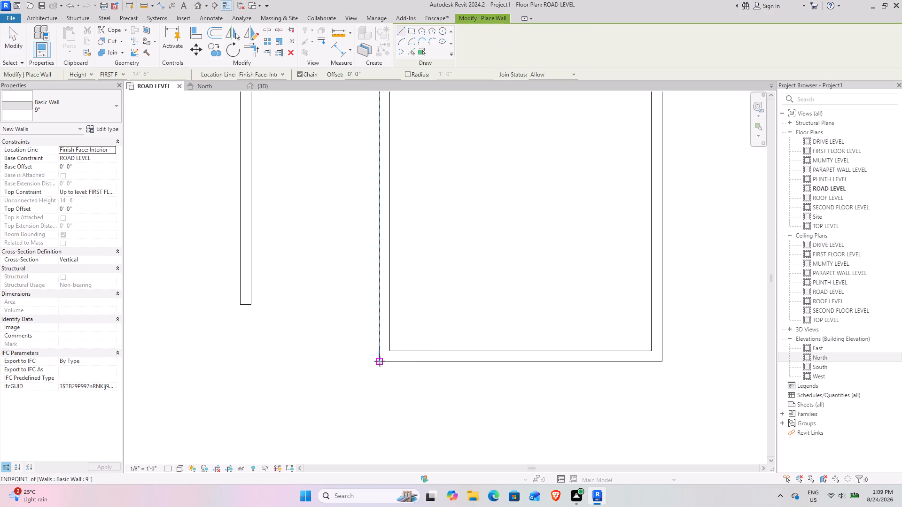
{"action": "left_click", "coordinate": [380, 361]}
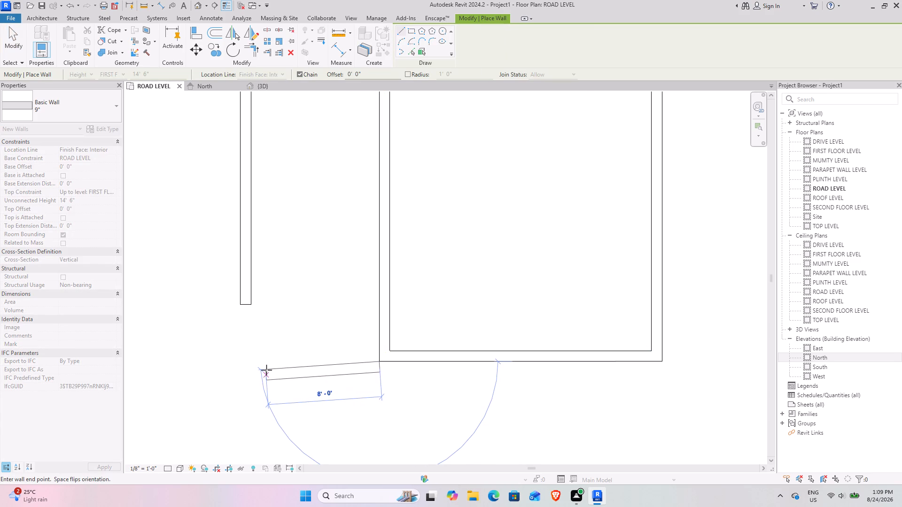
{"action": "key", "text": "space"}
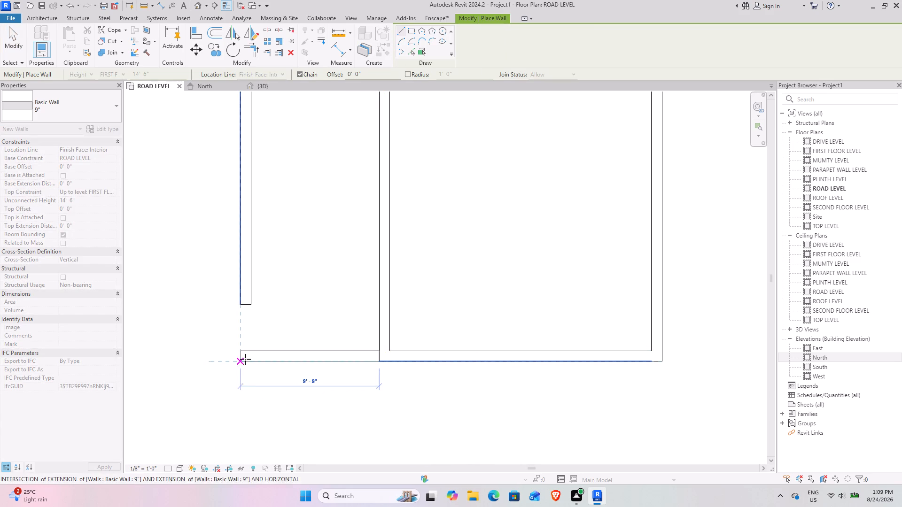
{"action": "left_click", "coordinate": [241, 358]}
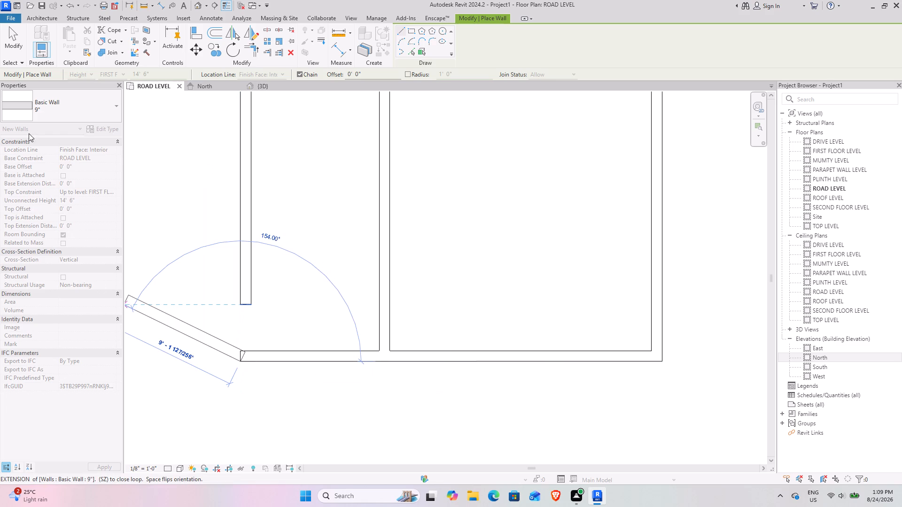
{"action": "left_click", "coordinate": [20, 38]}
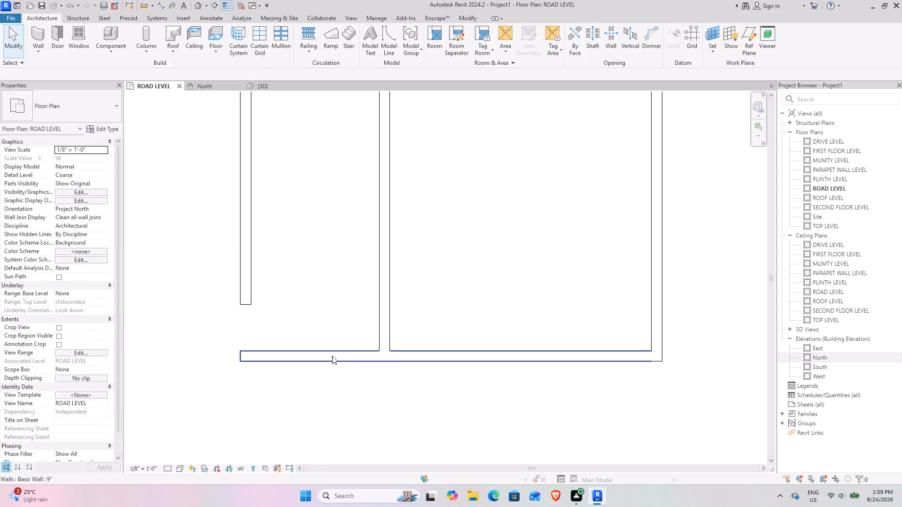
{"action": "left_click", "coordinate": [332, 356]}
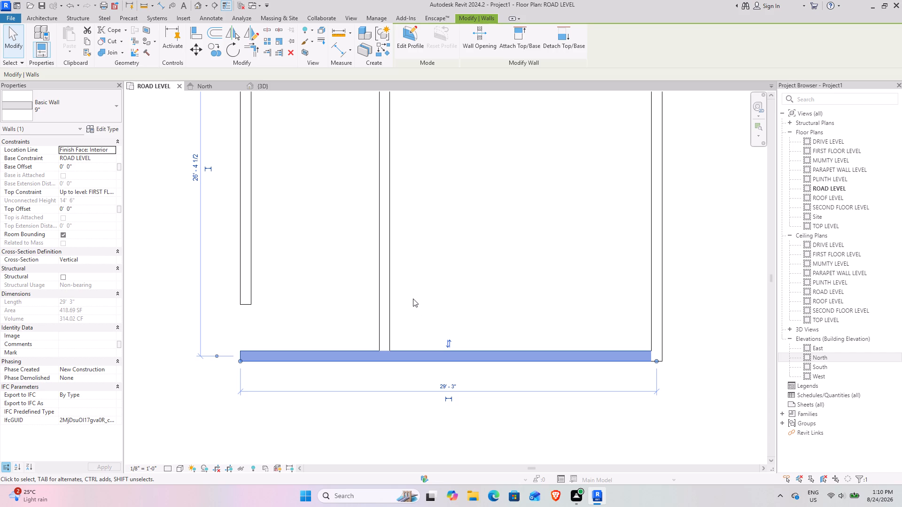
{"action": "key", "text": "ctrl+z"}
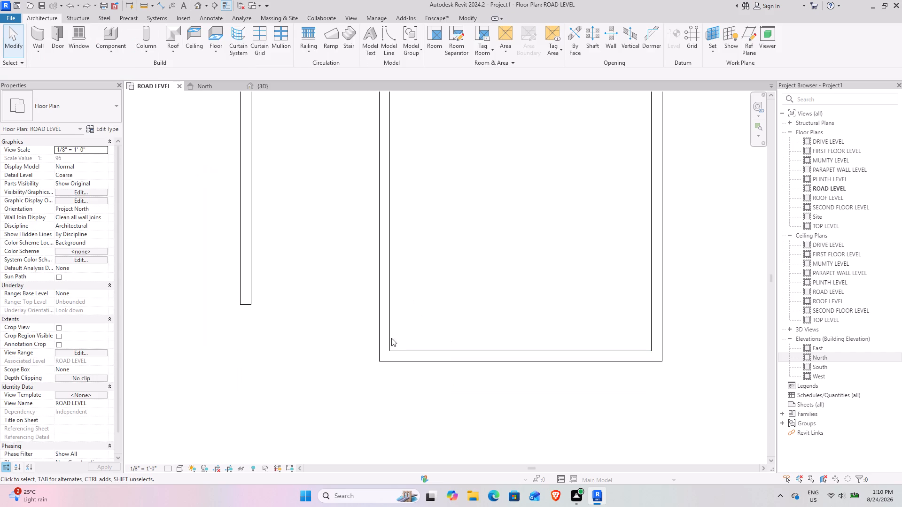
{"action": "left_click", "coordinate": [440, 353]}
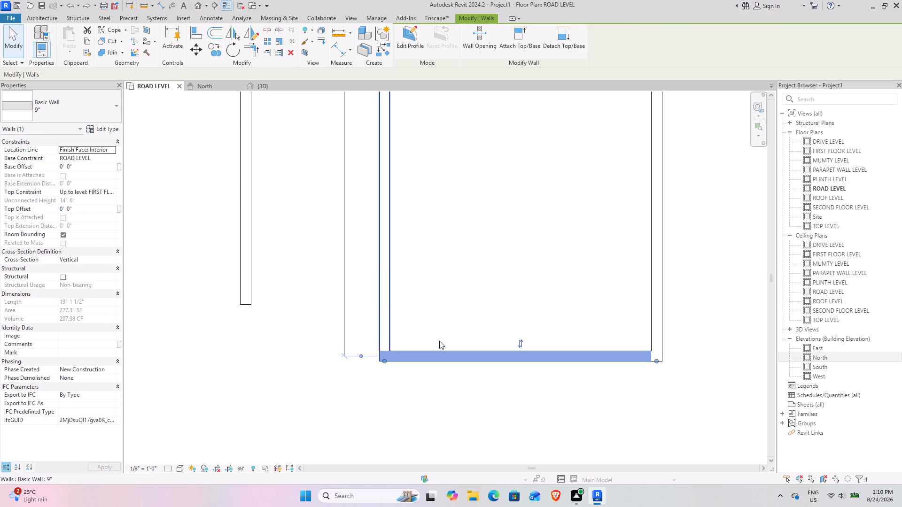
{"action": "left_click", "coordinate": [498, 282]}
Draw guide model lines 2' up from the room's lower-left outer corner and about 1' 3" horizontally outward from that point.
{"action": "scroll", "coordinate": [377, 355], "scroll_direction": "up", "scroll_amount": 3}
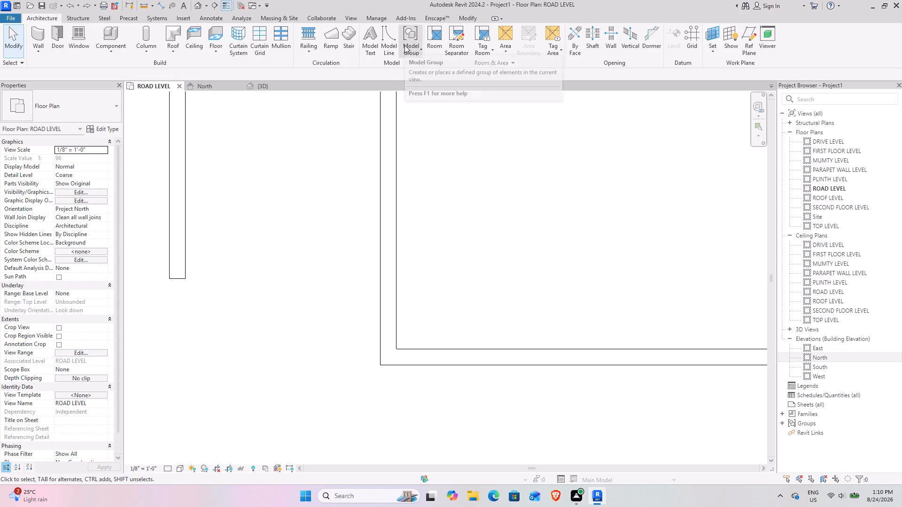
{"action": "left_click", "coordinate": [393, 39]}
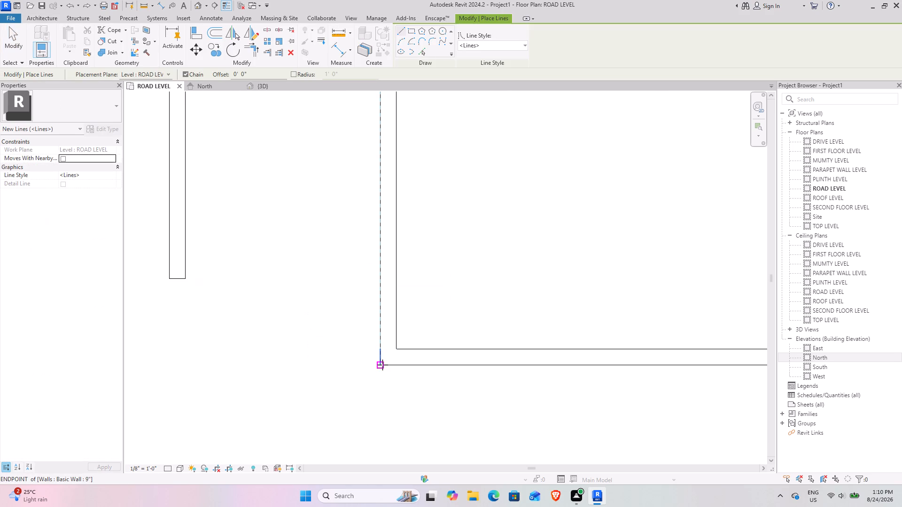
{"action": "left_click", "coordinate": [383, 364]}
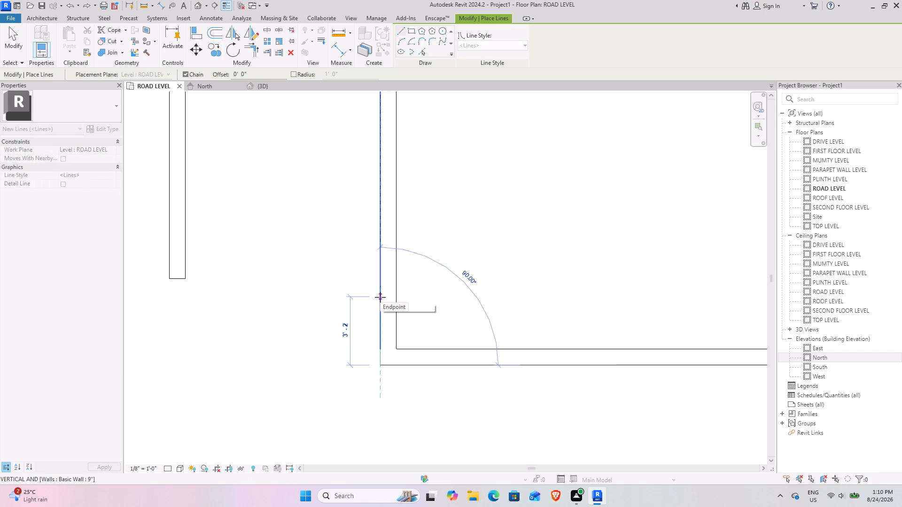
{"action": "key", "text": "2"}
{"action": "key", "text": "apostrophe"}
{"action": "key", "text": "Return"}
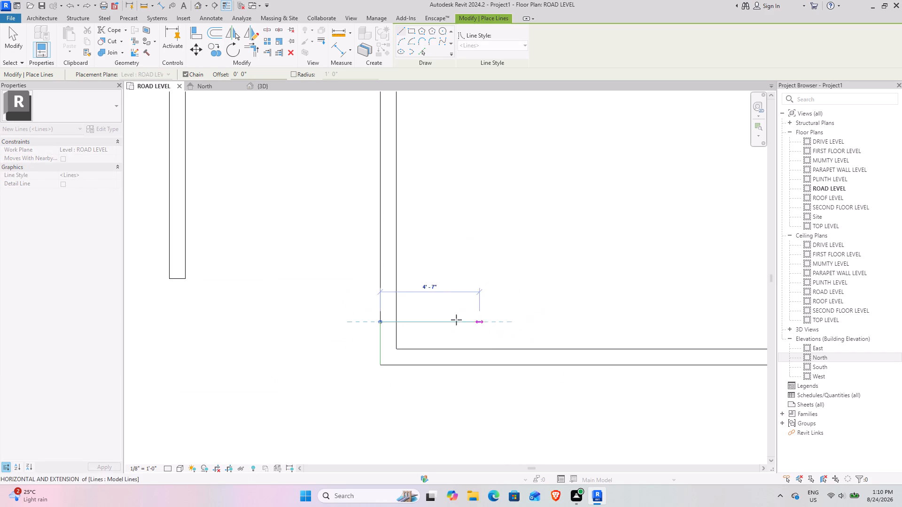
{"action": "left_click", "coordinate": [352, 320]}
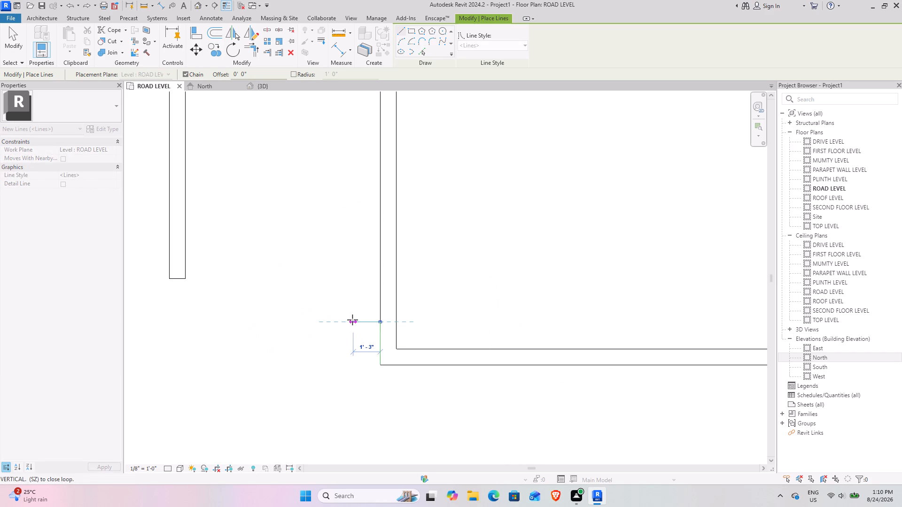
{"action": "key", "text": "Escape"}
{"action": "key", "text": "Escape"}
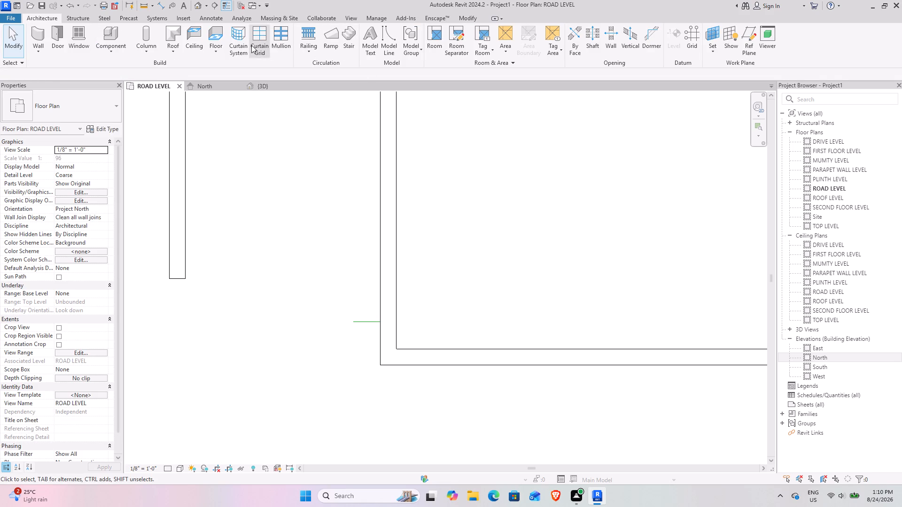
Draw a 9' 9" horizontal 9" wall from the 2' guide point to align with the vertical wall's outer face, its thickness above the guide.
{"action": "left_click", "coordinate": [39, 38]}
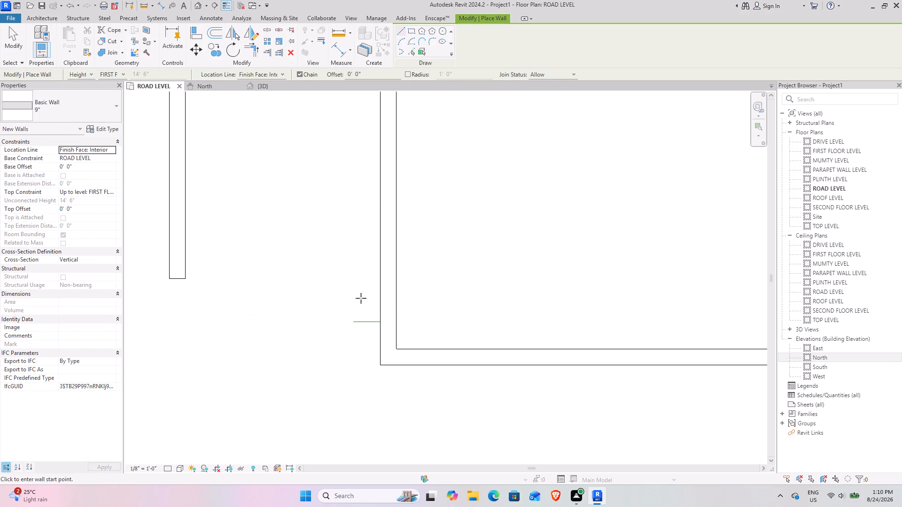
{"action": "left_click", "coordinate": [380, 321]}
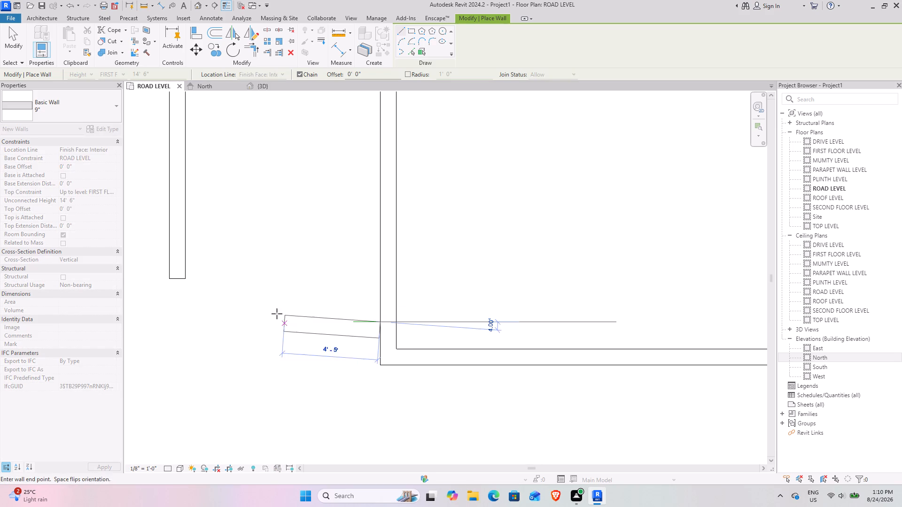
{"action": "key", "text": "space"}
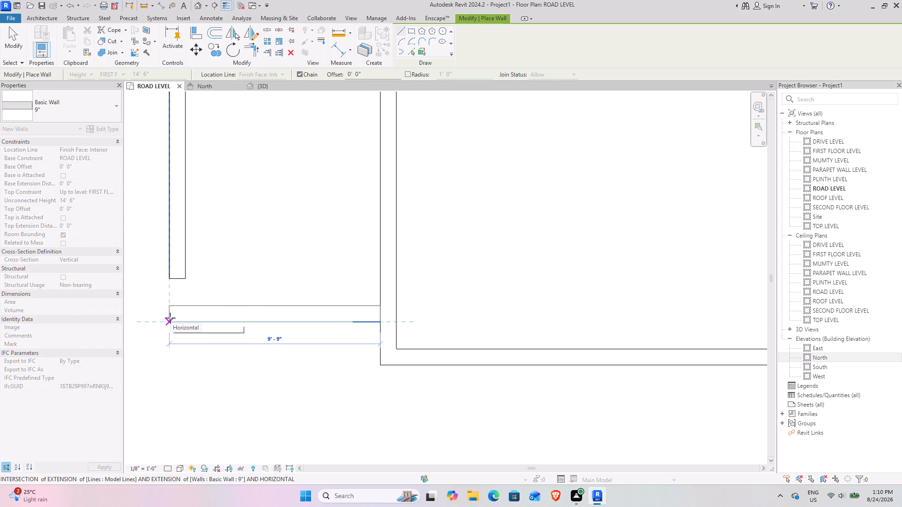
{"action": "left_click", "coordinate": [170, 318]}
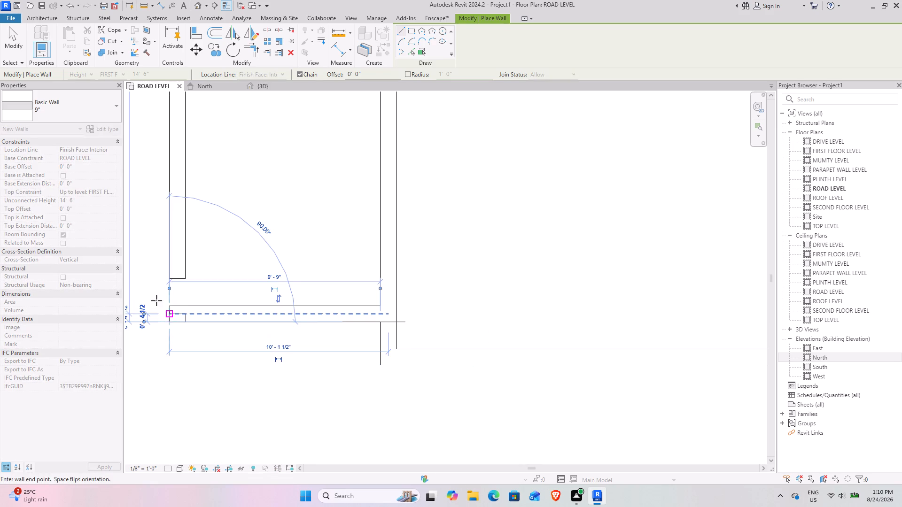
{"action": "left_click", "coordinate": [6, 41]}
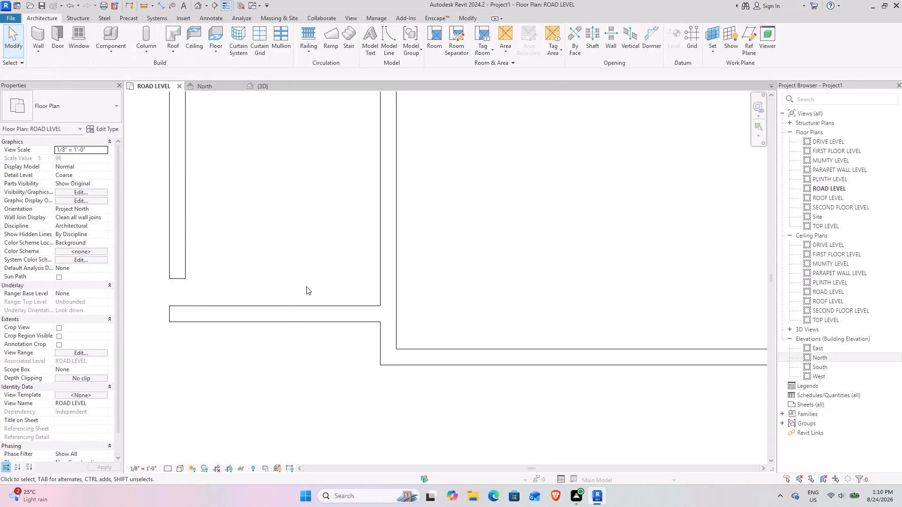
Constrain the new horizontal 9" wall from FIRST FLOOR LEVEL at its base up to ROOF LEVEL at its top.
{"action": "left_click", "coordinate": [311, 318]}
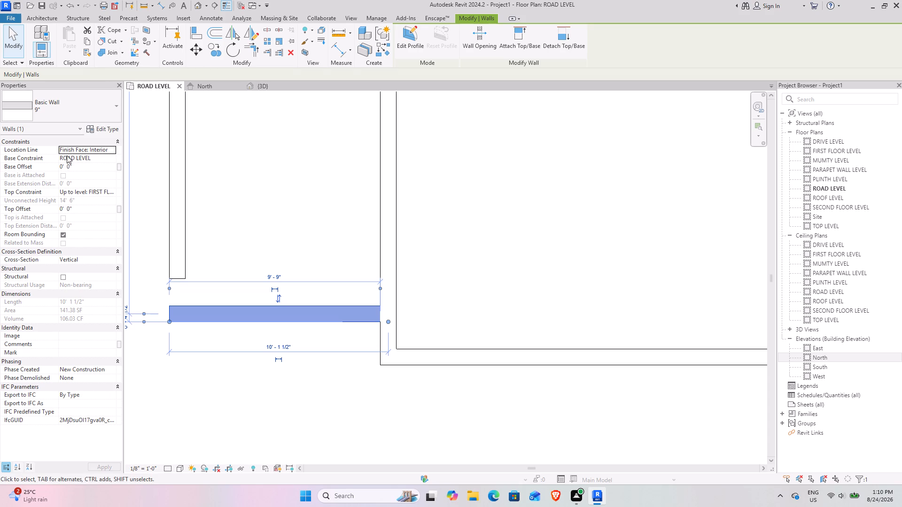
{"action": "left_click", "coordinate": [111, 159]}
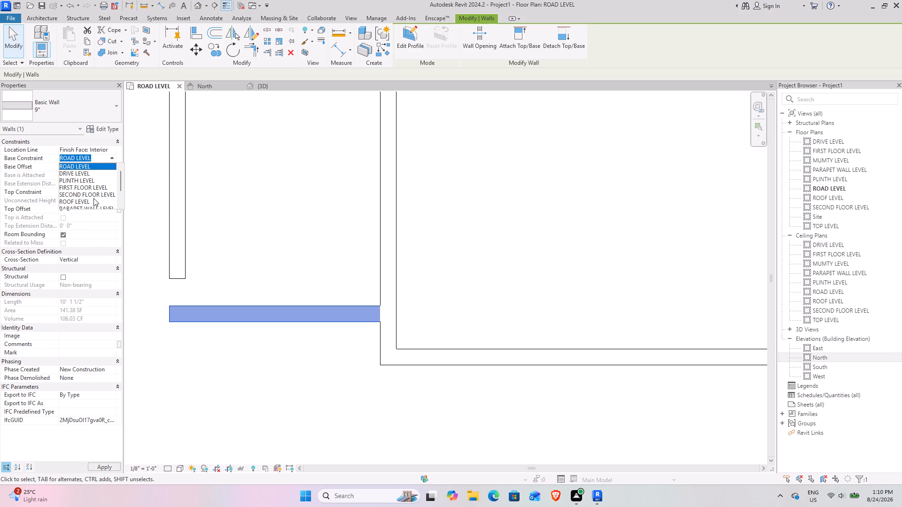
{"action": "left_click", "coordinate": [86, 186]}
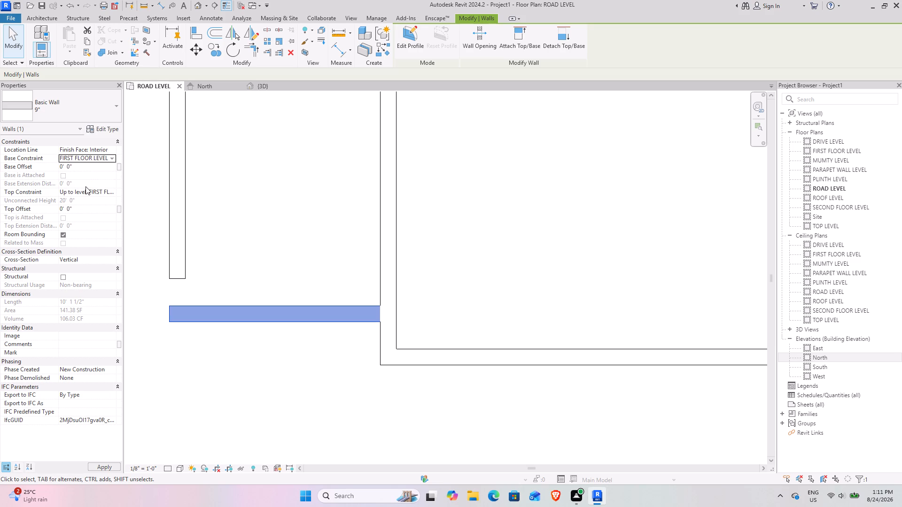
{"action": "left_click", "coordinate": [109, 193]}
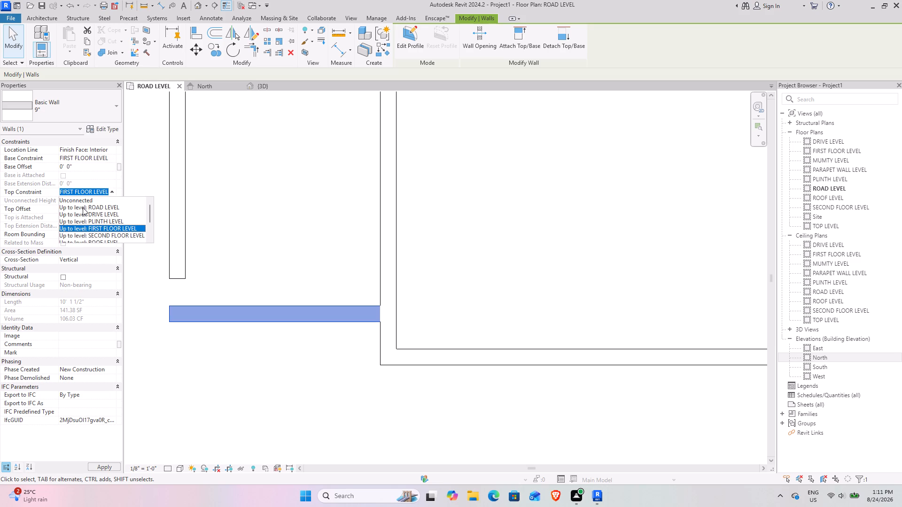
{"action": "scroll", "coordinate": [92, 217], "scroll_direction": "down", "scroll_amount": 1}
{"action": "left_click", "coordinate": [101, 213]}
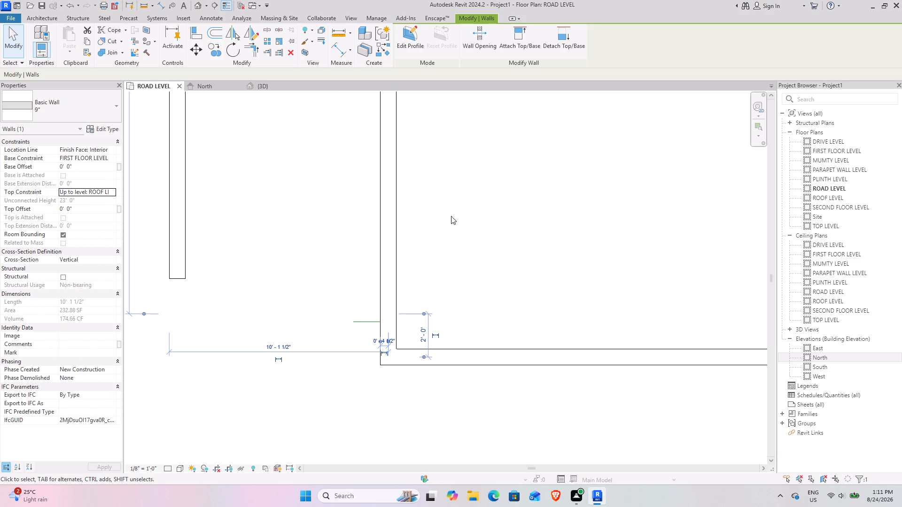
{"action": "left_click", "coordinate": [498, 220]}
In the 3D view, set the base offset of the raised 9" wall to -4'.
{"action": "left_click", "coordinate": [267, 87]}
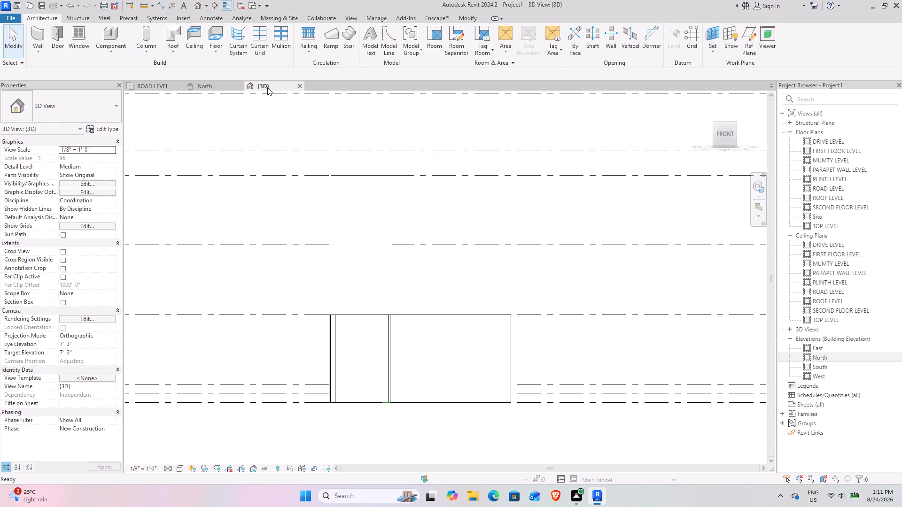
{"action": "scroll", "coordinate": [345, 322], "scroll_direction": "up", "scroll_amount": 2}
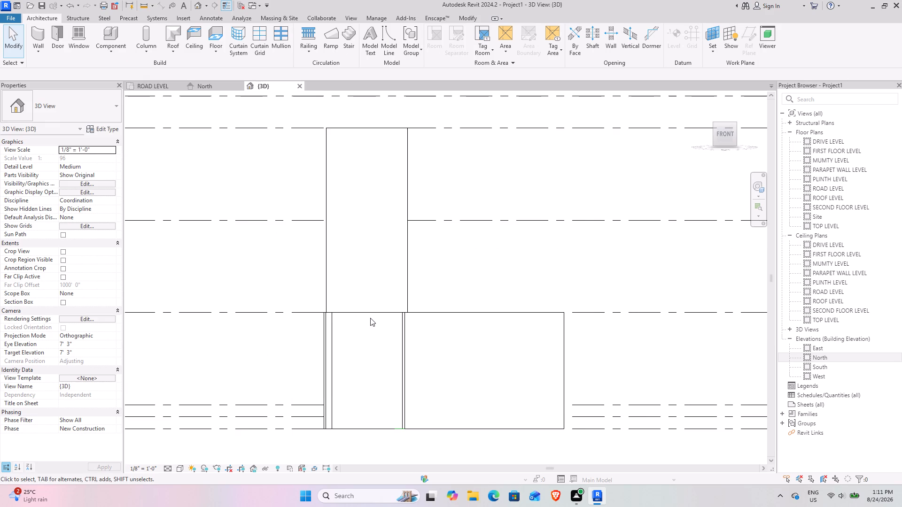
{"action": "middle_click_drag", "start_coordinate": [368, 318], "coordinate": [353, 339], "text": "shift"}
{"action": "left_click", "coordinate": [349, 339]}
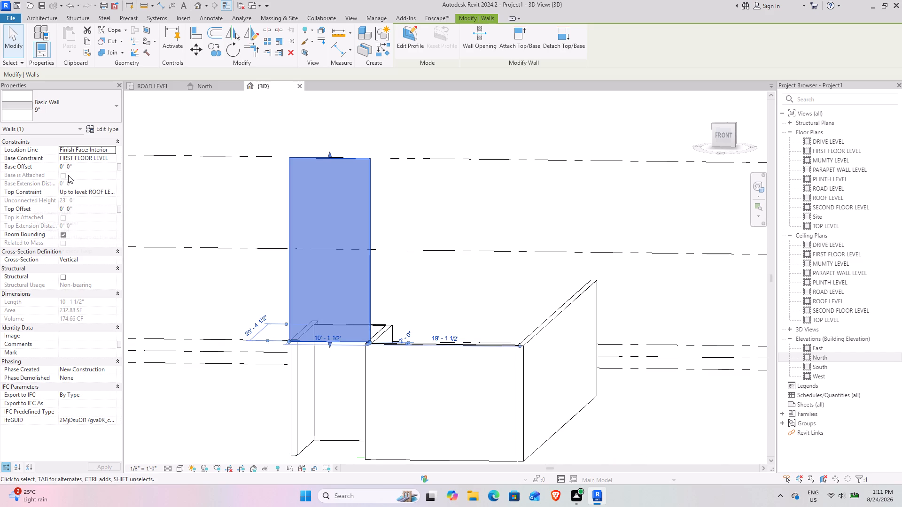
{"action": "left_click", "coordinate": [85, 168]}
{"action": "type", "text": "-4'"}
{"action": "key", "text": "Return"}
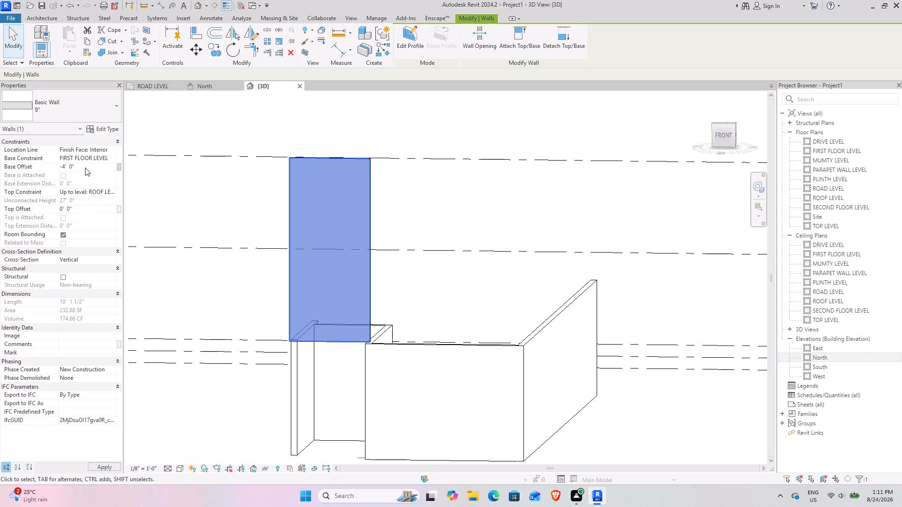
{"action": "left_click", "coordinate": [223, 294]}
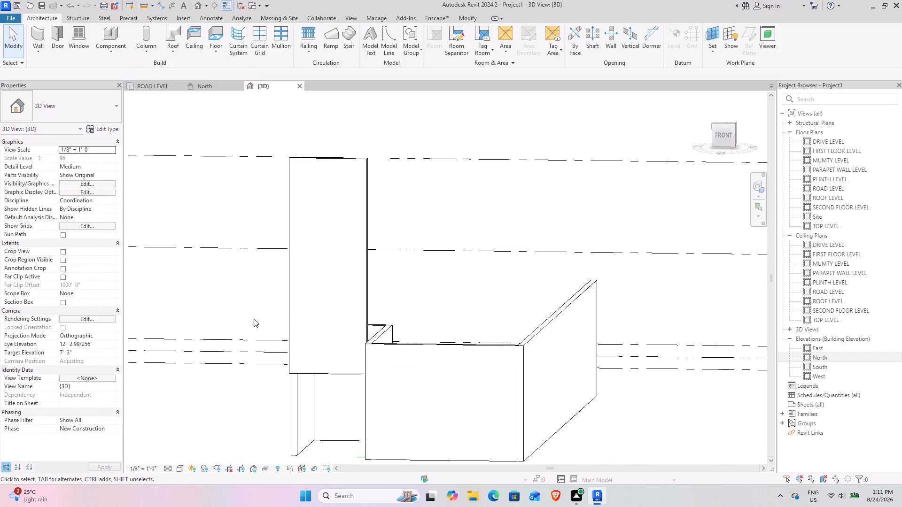
Examine the raised wall's lower edge against the room walls and levels in 3D, from an angle and straight from the front.
{"action": "middle_click_drag", "start_coordinate": [224, 355], "coordinate": [242, 344], "text": "shift"}
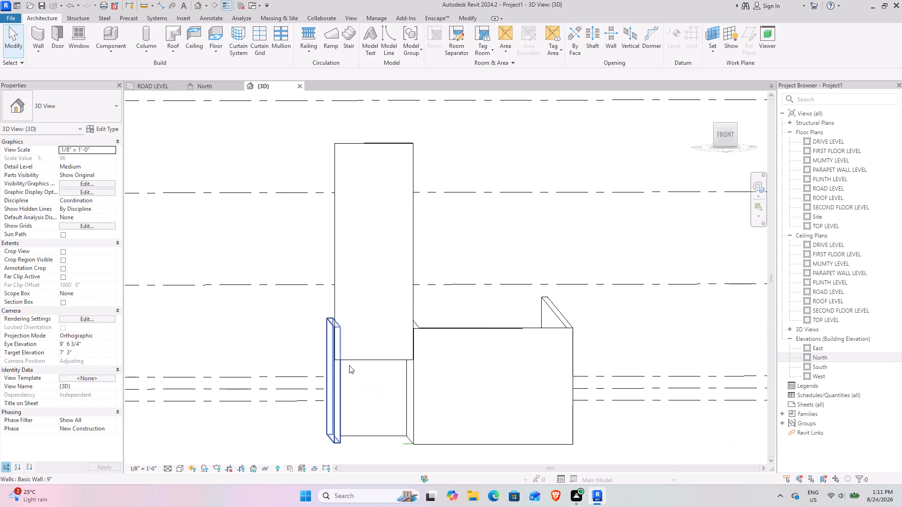
{"action": "scroll", "coordinate": [351, 362], "scroll_direction": "up", "scroll_amount": 3}
{"action": "middle_click_drag", "start_coordinate": [393, 379], "coordinate": [376, 388]}
{"action": "scroll", "coordinate": [340, 363], "scroll_direction": "down", "scroll_amount": 3}
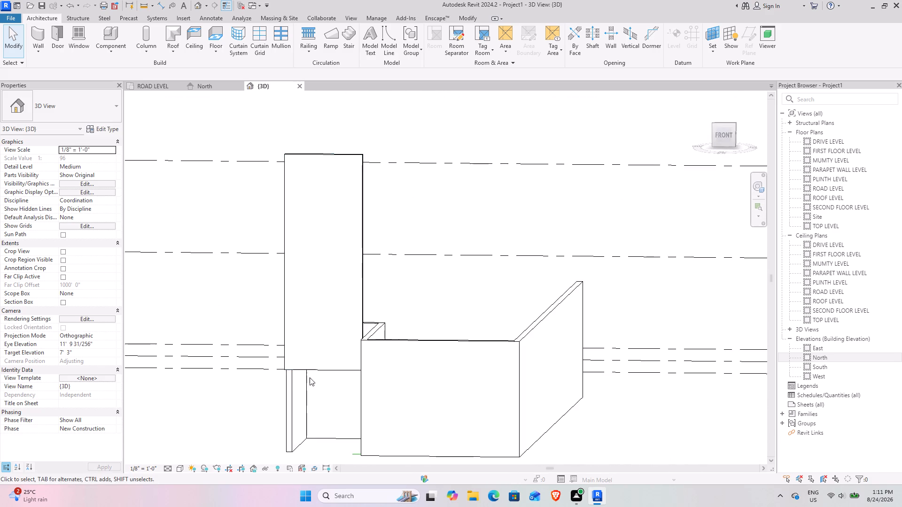
{"action": "middle_click_drag", "start_coordinate": [302, 374], "coordinate": [328, 353]}
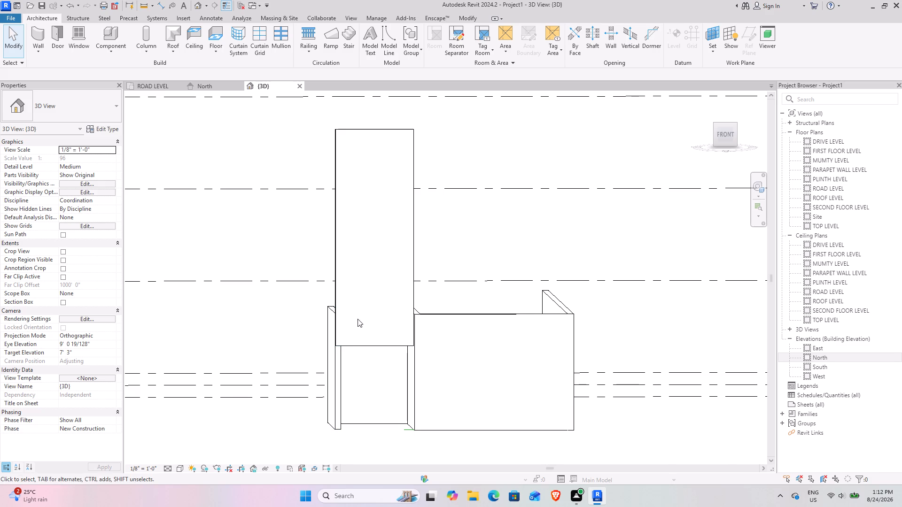
{"action": "middle_click_drag", "start_coordinate": [358, 319], "coordinate": [291, 326]}
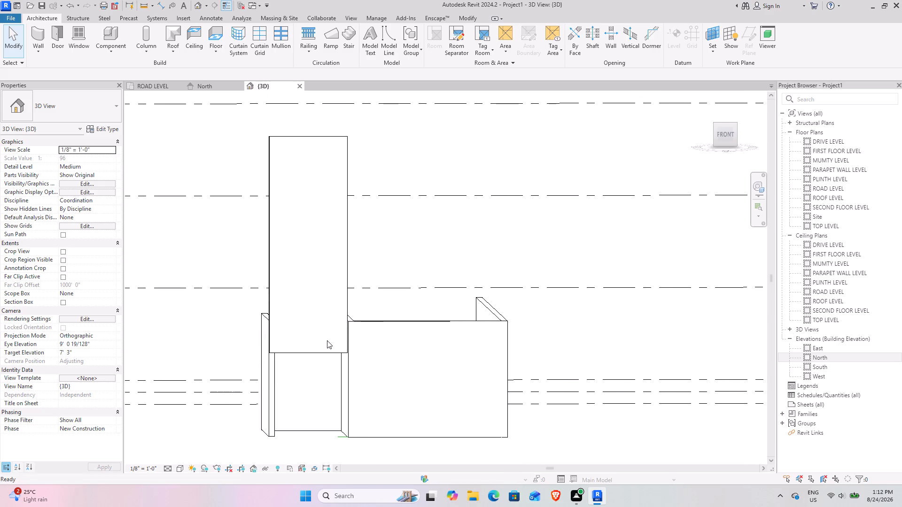
{"action": "left_click", "coordinate": [725, 135]}
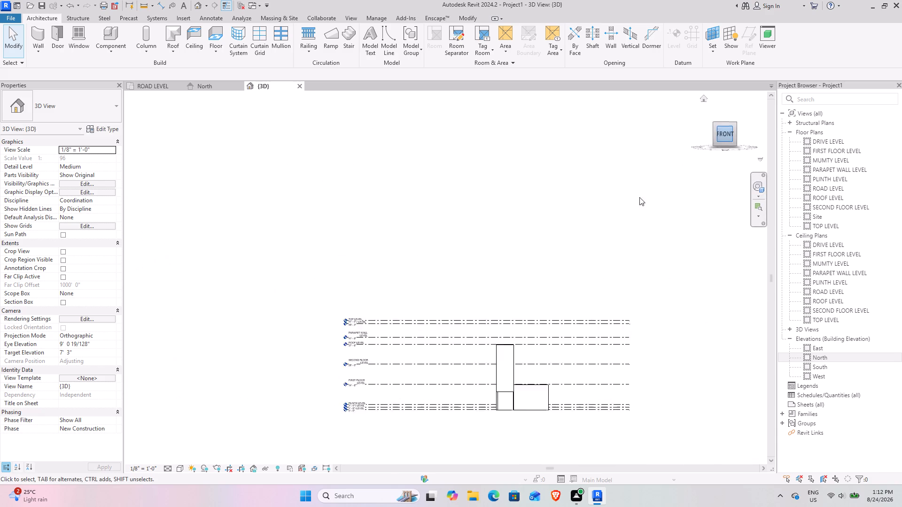
{"action": "scroll", "coordinate": [448, 307], "scroll_direction": "up", "scroll_amount": 12}
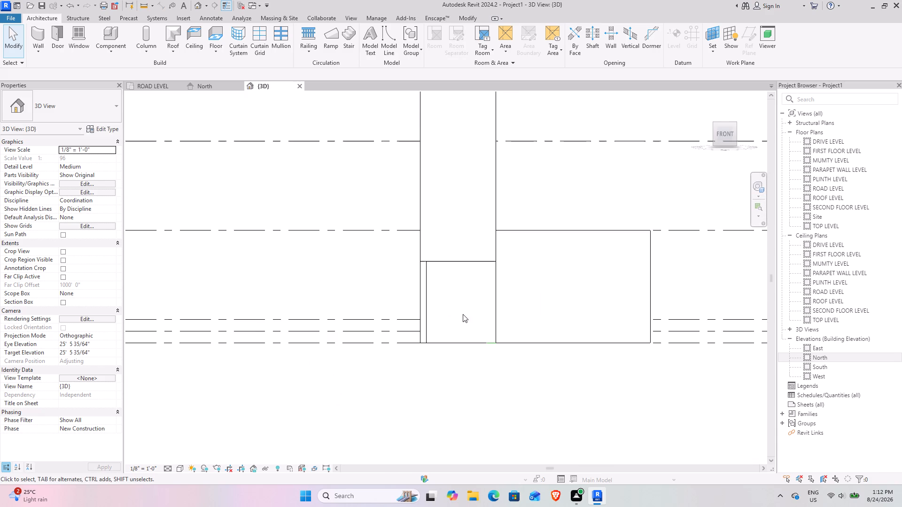
{"action": "middle_click_drag", "start_coordinate": [458, 313], "coordinate": [434, 331]}
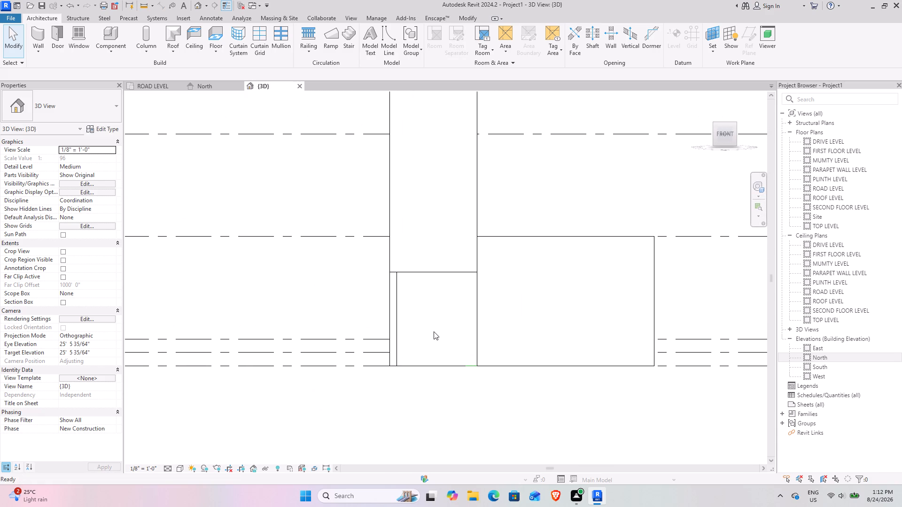
{"action": "middle_click_drag", "start_coordinate": [419, 292], "coordinate": [389, 399]}
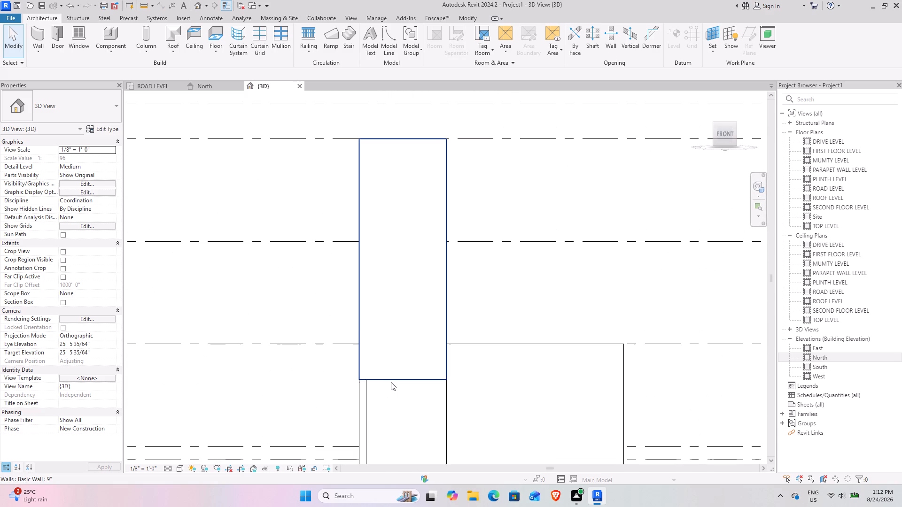
{"action": "middle_click_drag", "start_coordinate": [439, 392], "coordinate": [421, 395]}
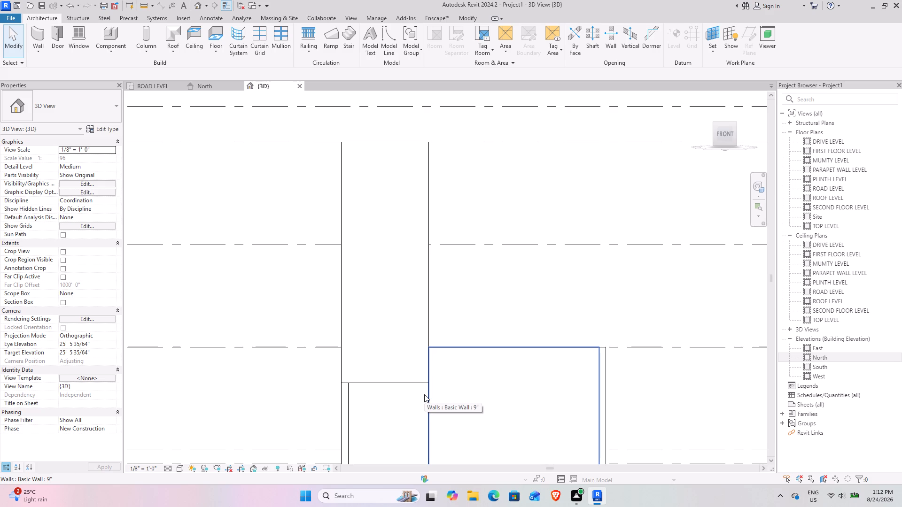
{"action": "left_click", "coordinate": [404, 381]}
{"action": "left_click", "coordinate": [258, 309]}
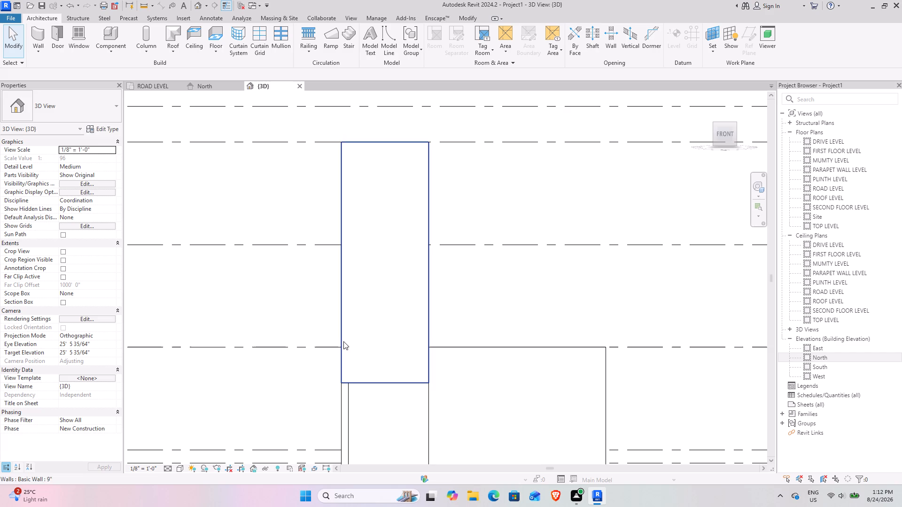
{"action": "scroll", "coordinate": [453, 358], "scroll_direction": "down", "scroll_amount": 2}
{"action": "middle_click_drag", "start_coordinate": [451, 361], "coordinate": [423, 297]}
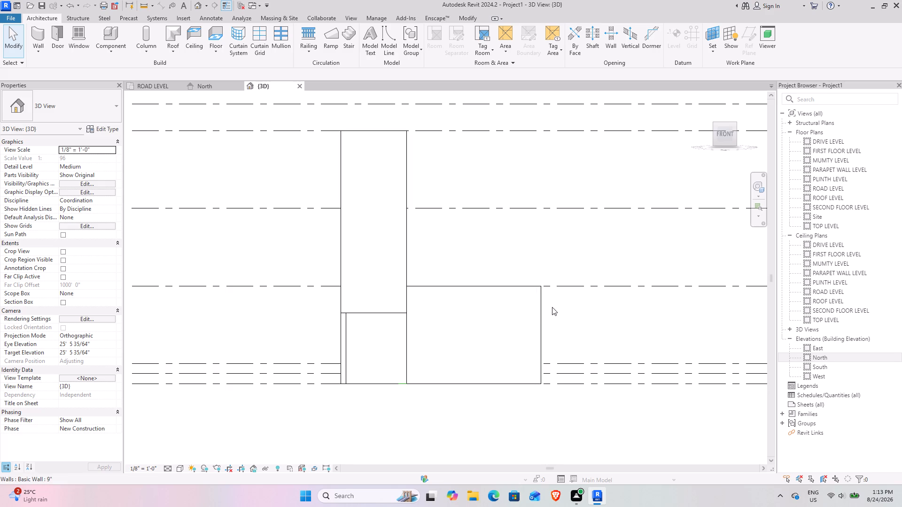
{"action": "left_click", "coordinate": [545, 323]}
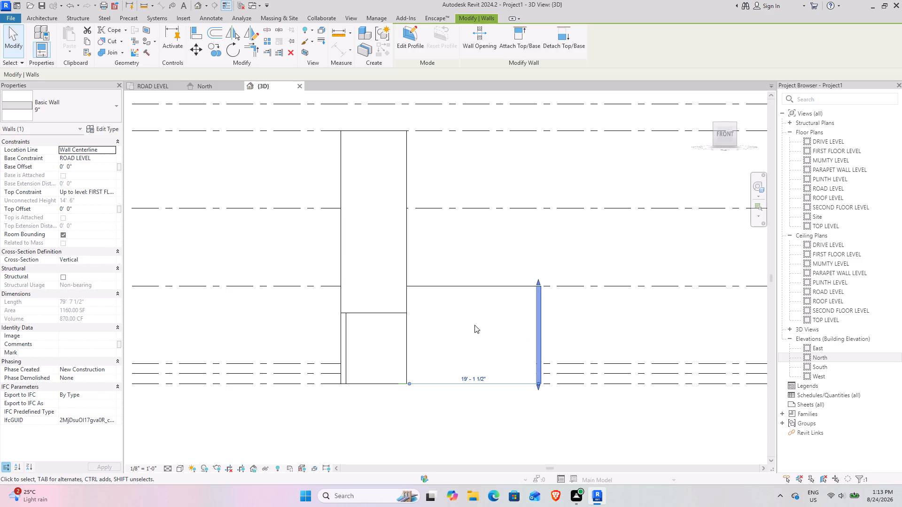
{"action": "left_click", "coordinate": [536, 432]}
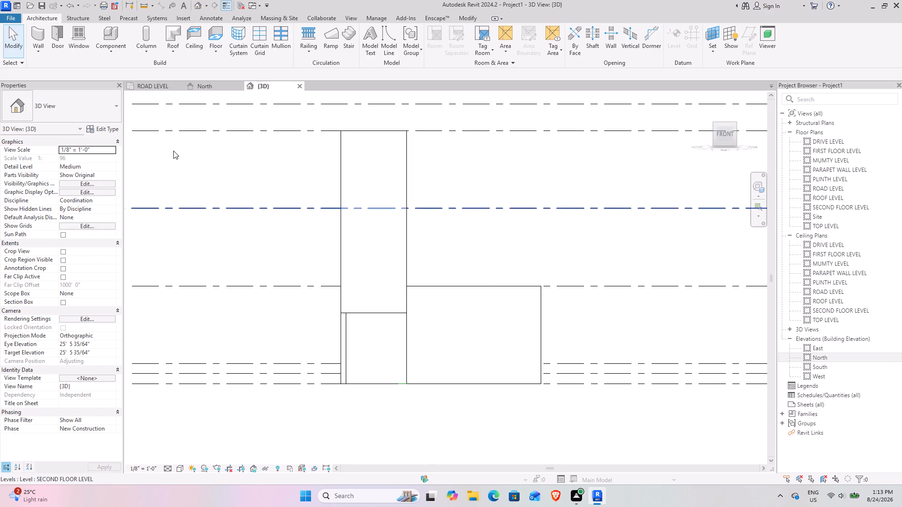
Delete the two guide model lines at the room's lower-left corner in the ROAD LEVEL plan.
{"action": "left_click", "coordinate": [151, 88]}
{"action": "scroll", "coordinate": [328, 352], "scroll_direction": "down", "scroll_amount": 1}
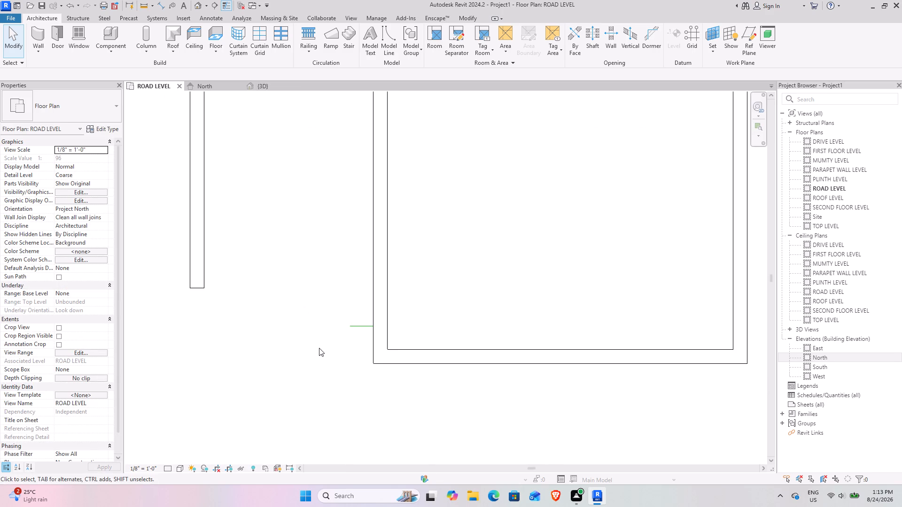
{"action": "middle_click_drag", "start_coordinate": [201, 345], "coordinate": [301, 325]}
{"action": "left_click_drag", "start_coordinate": [442, 292], "coordinate": [494, 365]}
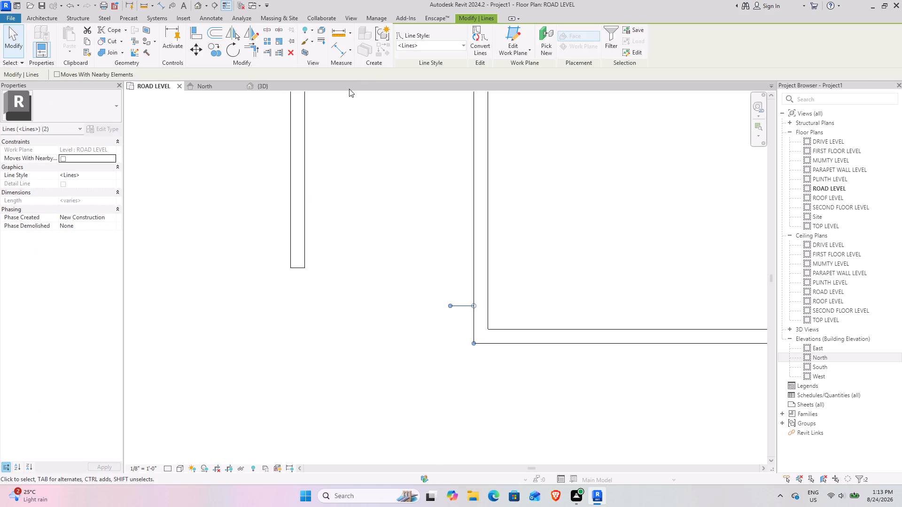
{"action": "left_click", "coordinate": [288, 51]}
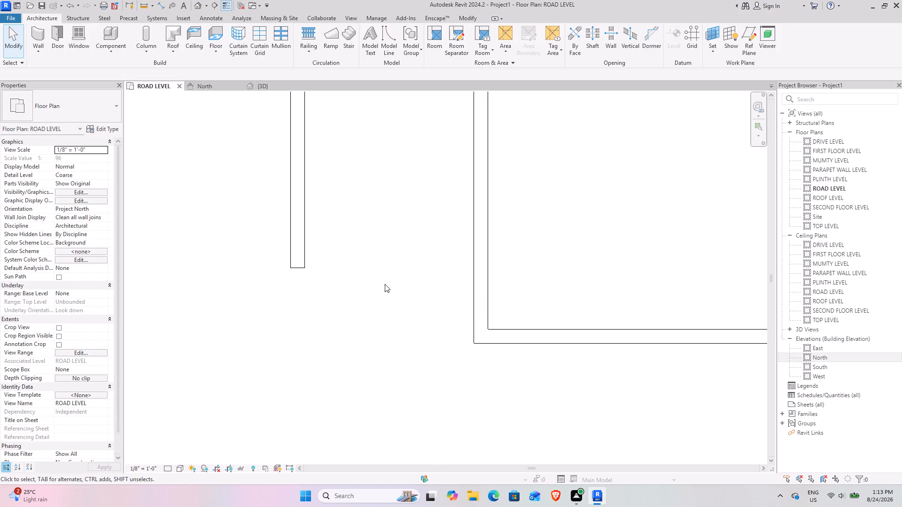
In the DRIVE LEVEL floor plan, create an in-place model in the Generic Models category, keeping the name Generic Models 1.
{"action": "scroll", "coordinate": [385, 284], "scroll_direction": "down", "scroll_amount": 3}
{"action": "middle_click_drag", "start_coordinate": [359, 295], "coordinate": [334, 318]}
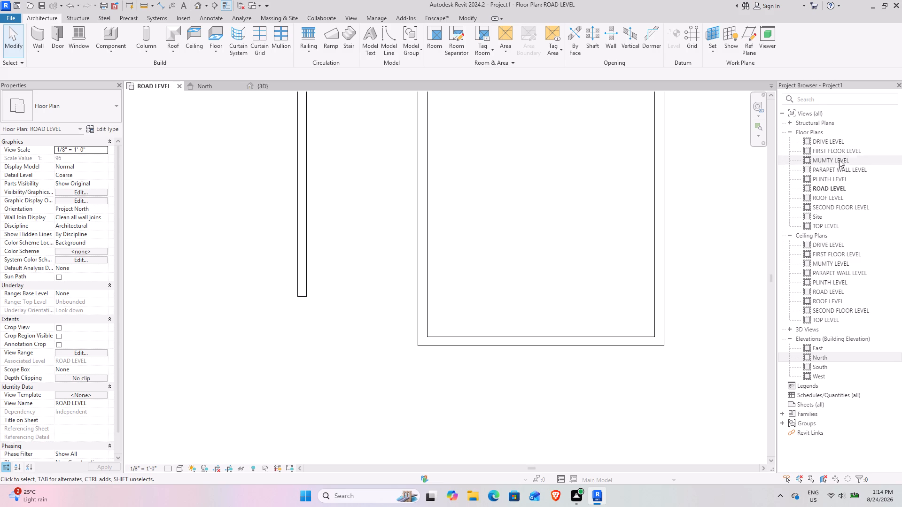
{"action": "double_click", "coordinate": [842, 145]}
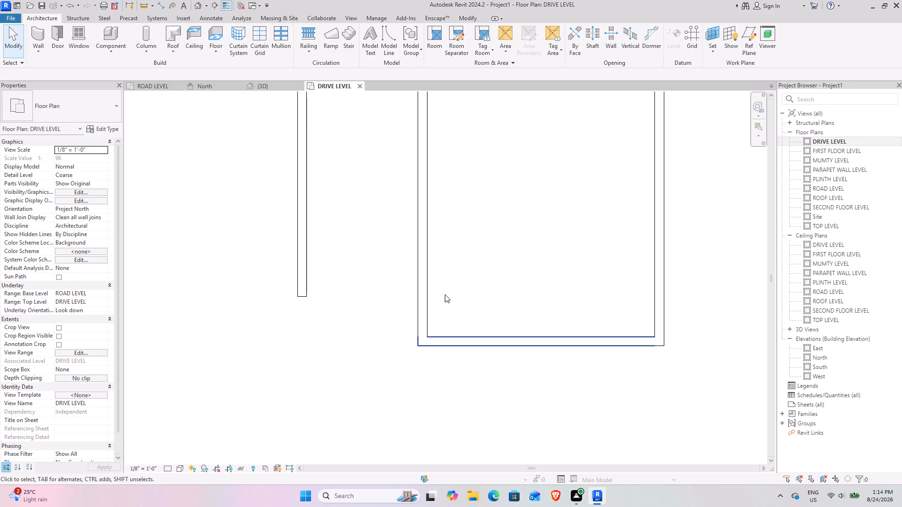
{"action": "left_click", "coordinate": [112, 45]}
{"action": "left_click", "coordinate": [137, 85]}
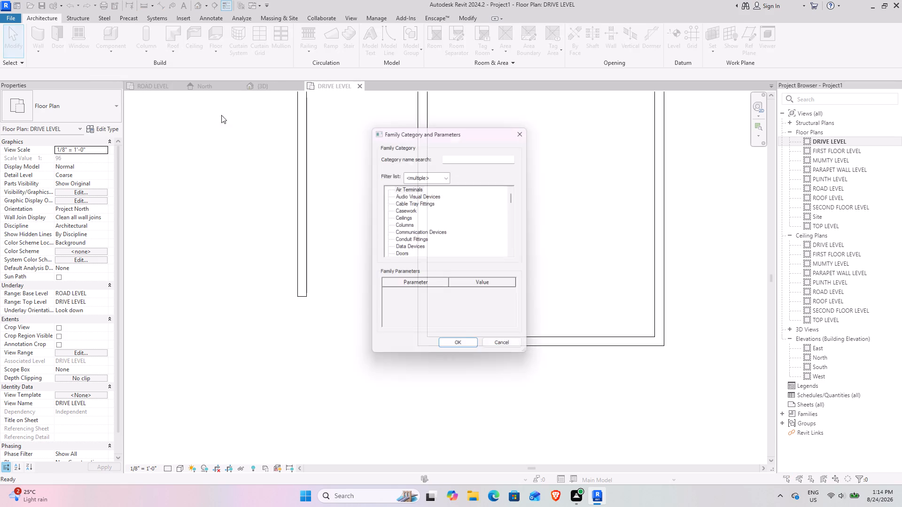
{"action": "left_click", "coordinate": [397, 207]}
{"action": "key", "text": "f"}
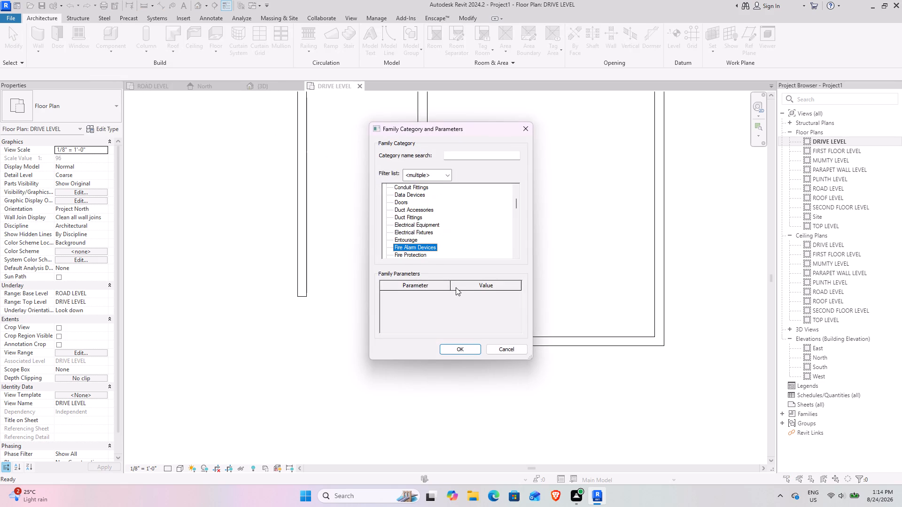
{"action": "key", "text": "g"}
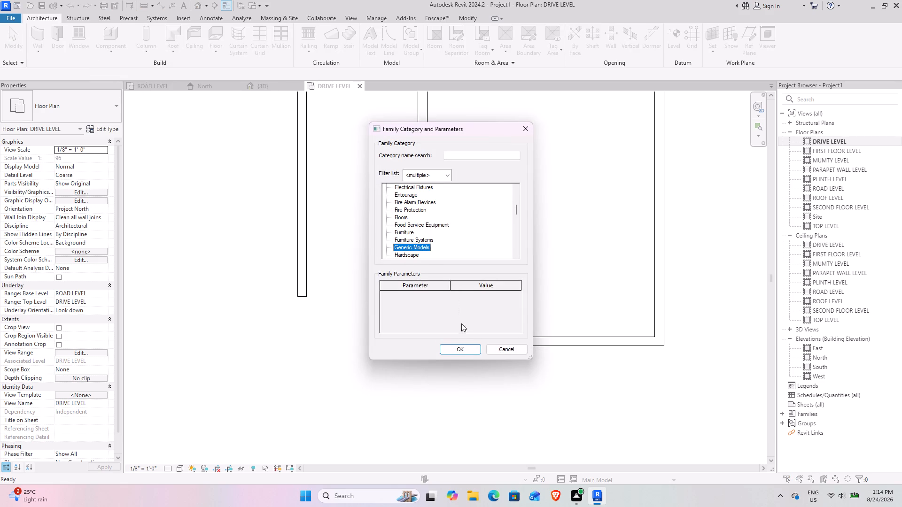
{"action": "left_click", "coordinate": [456, 349]}
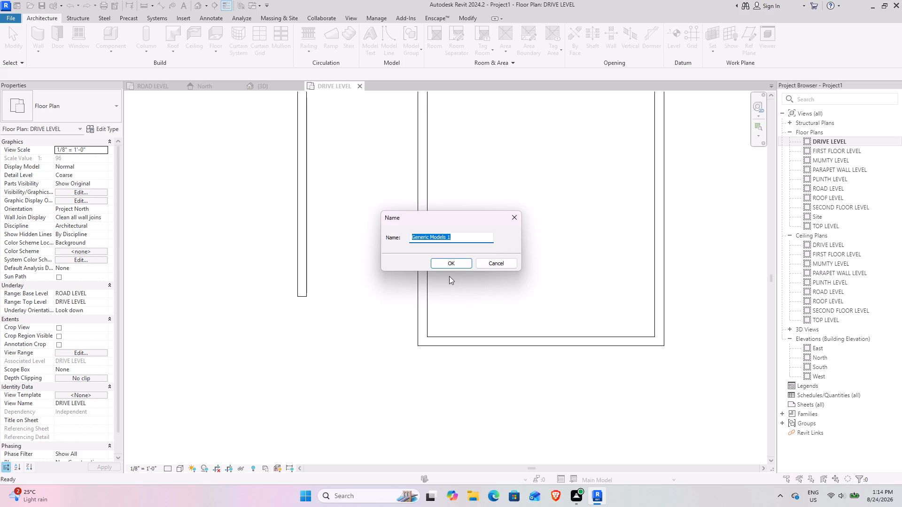
{"action": "left_click", "coordinate": [449, 264]}
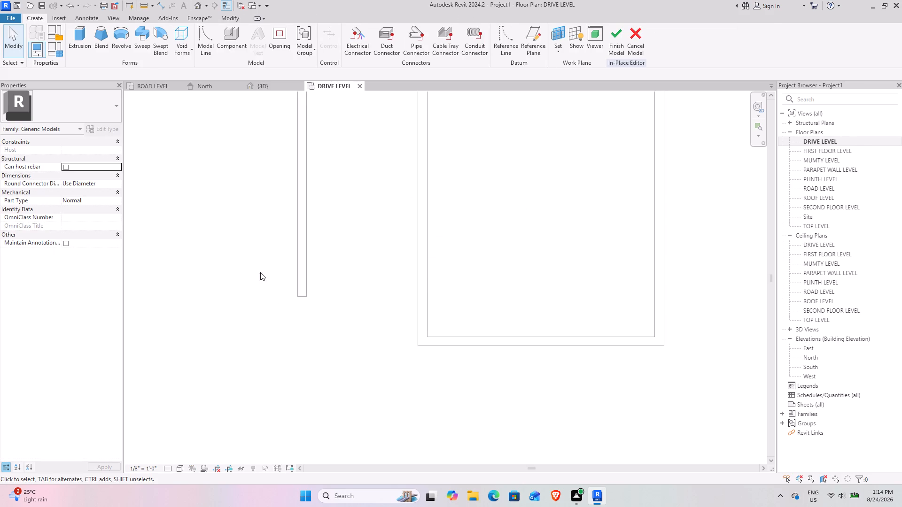
Start an extrusion and sketch a 9" by about 1' rectangle where the extensions of the left wall and the room's lower wall meet.
{"action": "left_click", "coordinate": [83, 31]}
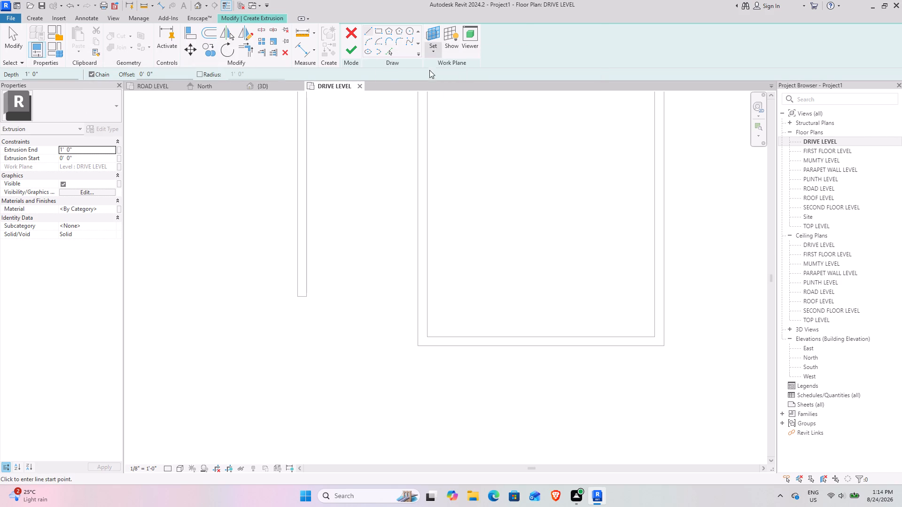
{"action": "left_click", "coordinate": [433, 47]}
{"action": "left_click", "coordinate": [435, 47]}
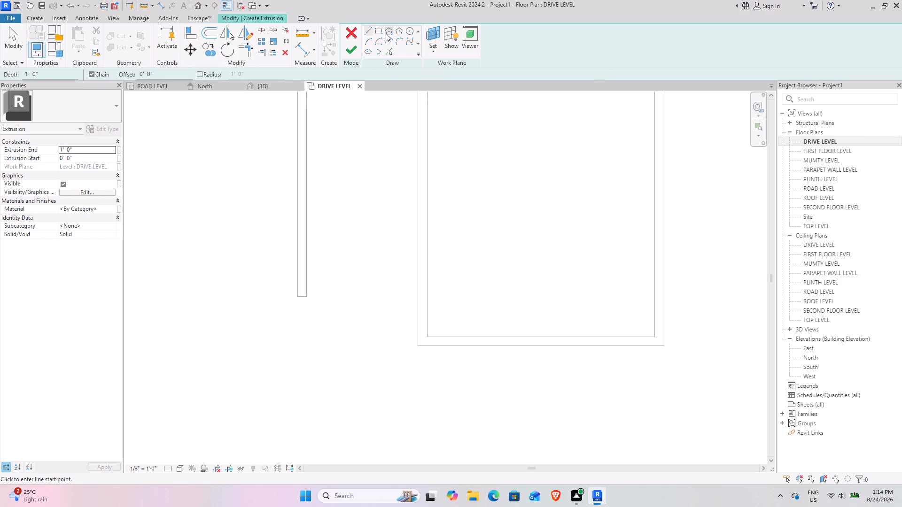
{"action": "left_click", "coordinate": [376, 30]}
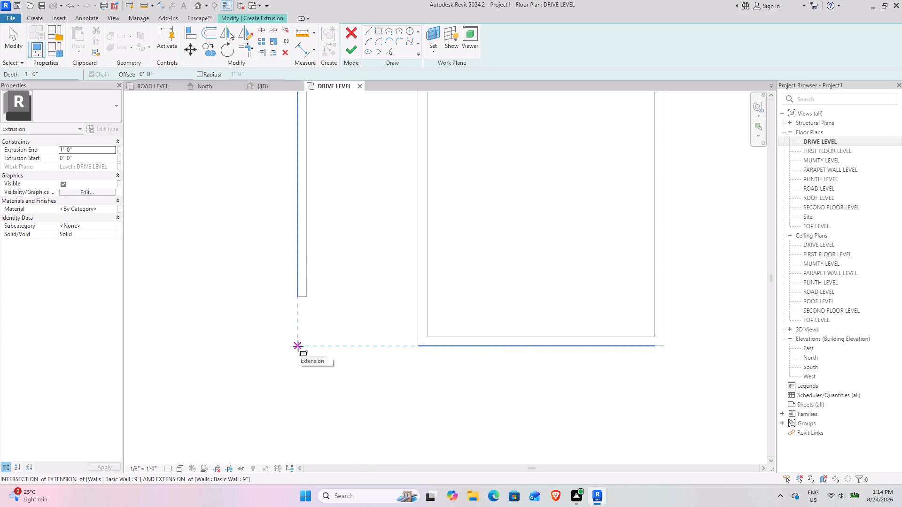
{"action": "left_click", "coordinate": [298, 346]}
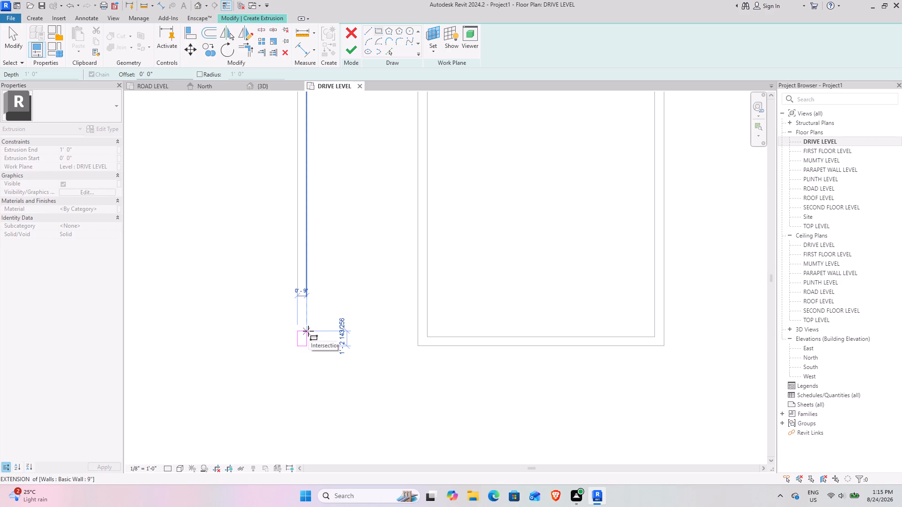
{"action": "scroll", "coordinate": [308, 331], "scroll_direction": "up", "scroll_amount": 5}
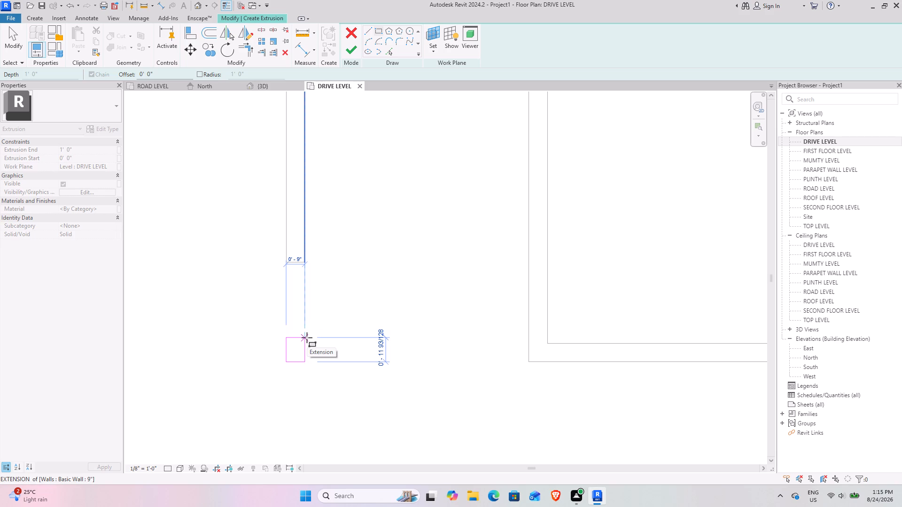
{"action": "left_click", "coordinate": [307, 338]}
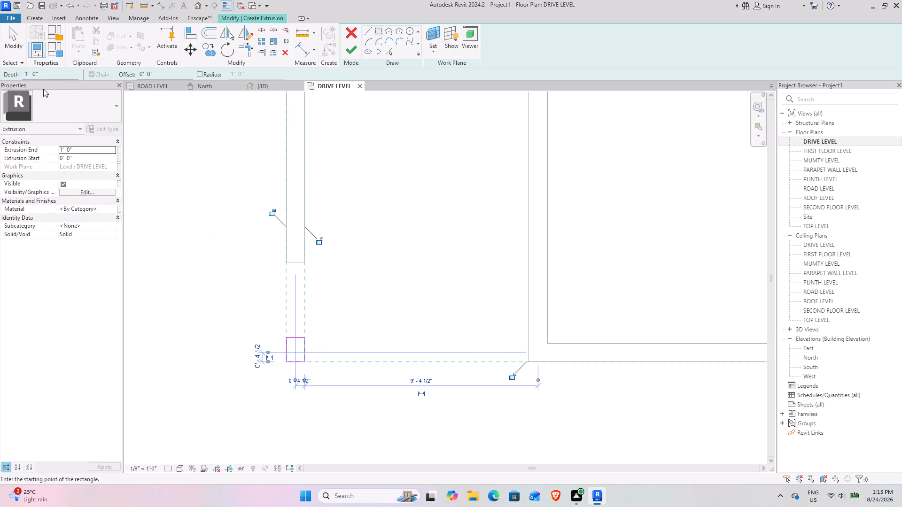
{"action": "left_click", "coordinate": [15, 46]}
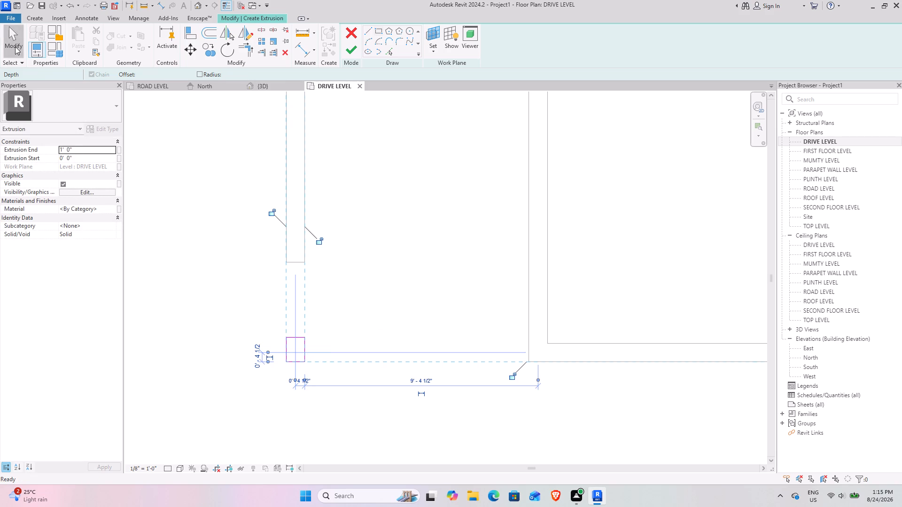
Set the extrusion end to 7', then finish the extrusion and the in-place model.
{"action": "left_click", "coordinate": [82, 149]}
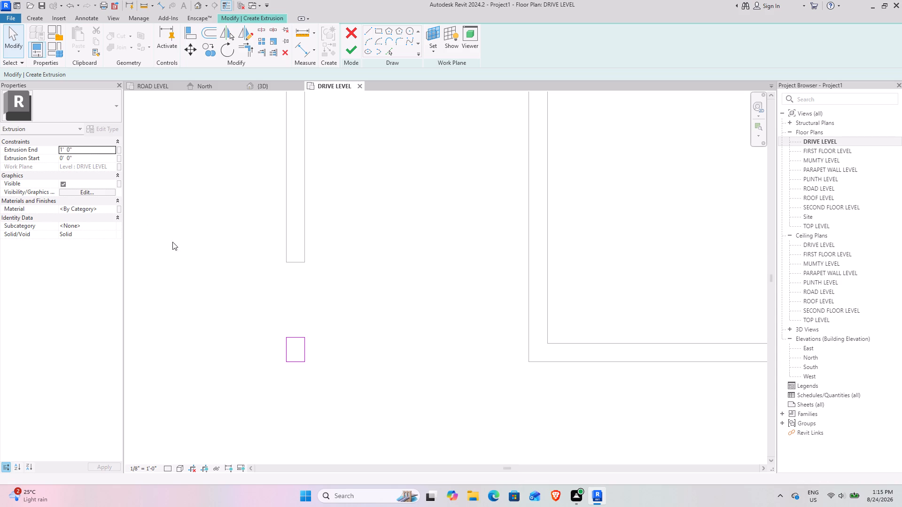
{"action": "left_click", "coordinate": [89, 154]}
{"action": "type", "text": "7'"}
{"action": "key", "text": "Return"}
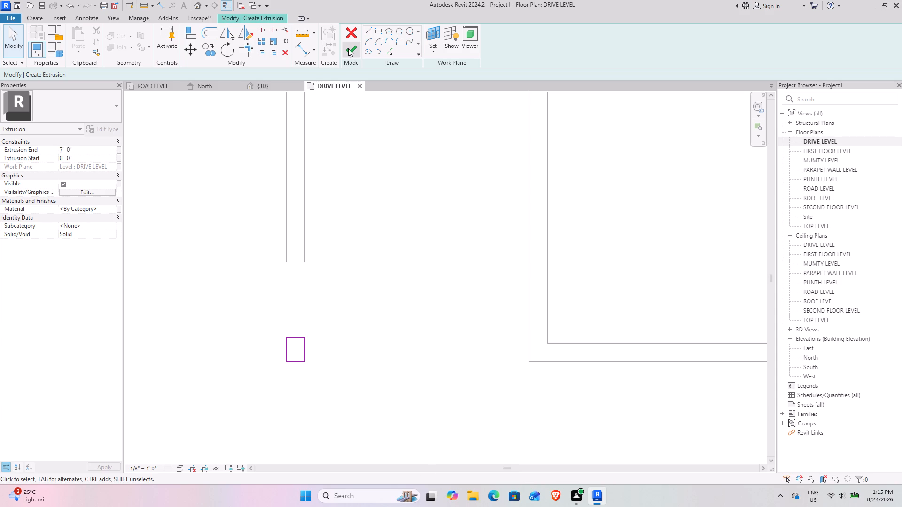
{"action": "left_click", "coordinate": [351, 50]}
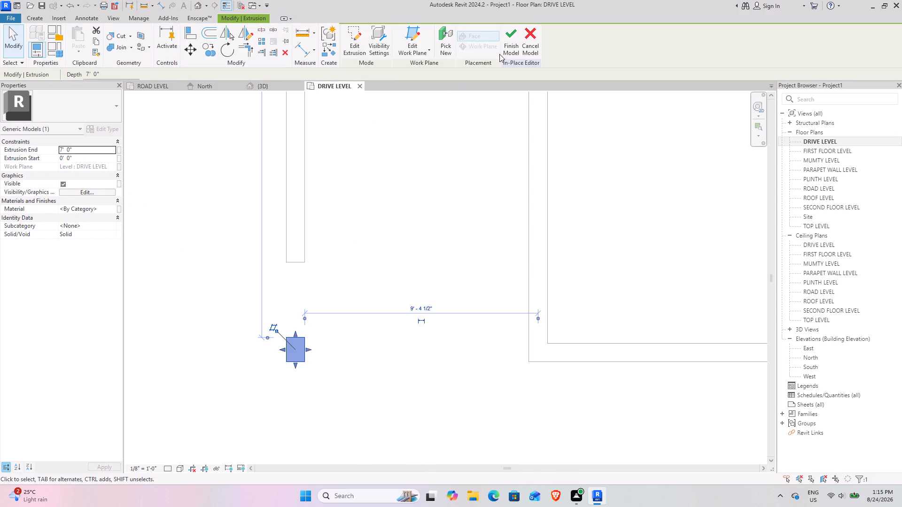
{"action": "left_click", "coordinate": [512, 43]}
In the 3D view, examine the new extruded pillar beside the walls from the front and from an angle.
{"action": "left_click", "coordinate": [260, 88]}
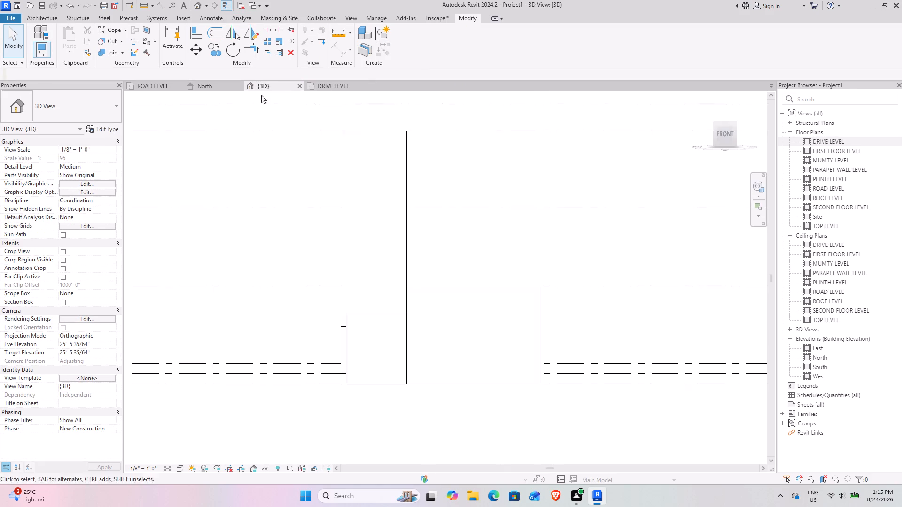
{"action": "scroll", "coordinate": [333, 311], "scroll_direction": "down", "scroll_amount": 2}
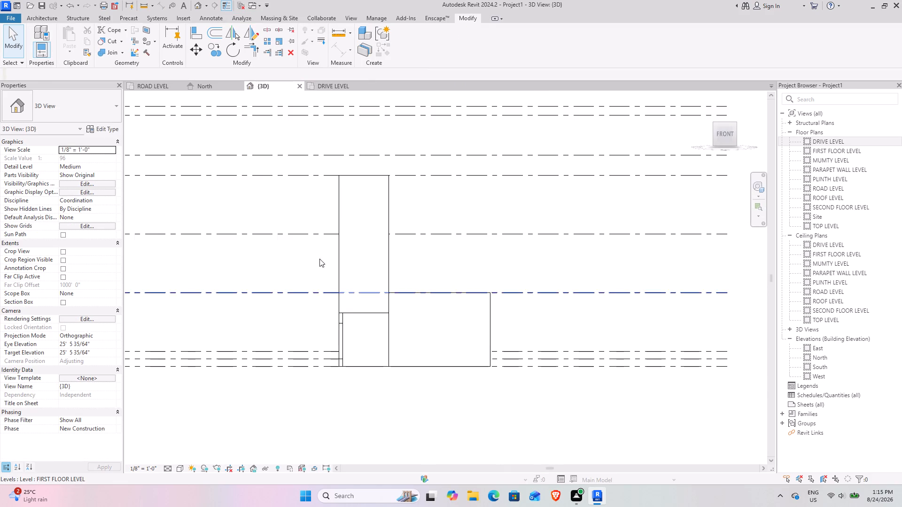
{"action": "middle_click_drag", "start_coordinate": [319, 259], "coordinate": [358, 328], "text": "shift"}
{"action": "scroll", "coordinate": [432, 405], "scroll_direction": "up", "scroll_amount": 6}
{"action": "middle_click_drag", "start_coordinate": [386, 413], "coordinate": [471, 349], "text": "shift"}
{"action": "middle_click_drag", "start_coordinate": [558, 349], "coordinate": [362, 357]}
{"action": "middle_click_drag", "start_coordinate": [290, 373], "coordinate": [434, 327]}
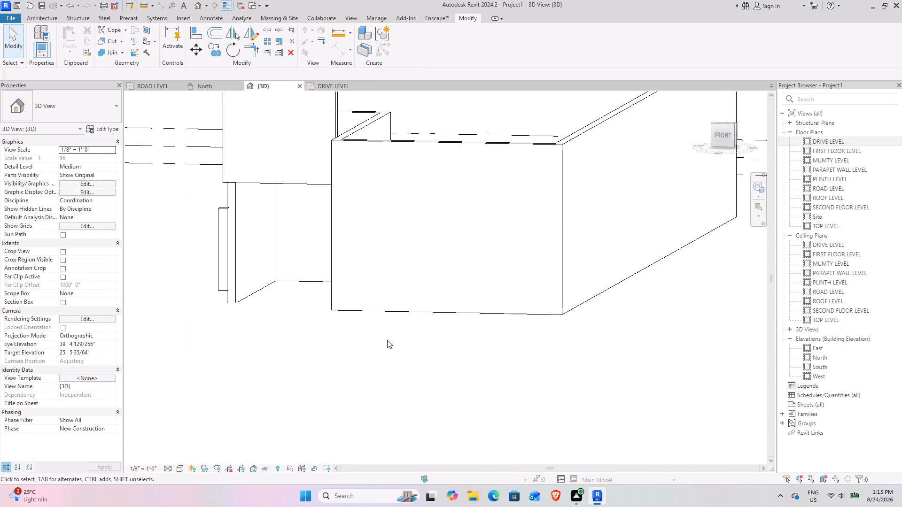
{"action": "middle_click_drag", "start_coordinate": [381, 340], "coordinate": [390, 341], "text": "shift"}
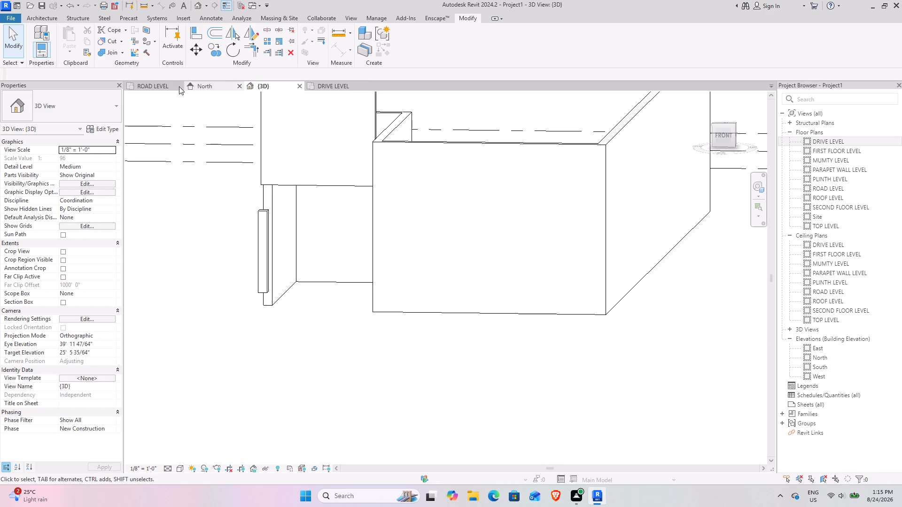
In the ROAD LEVEL plan, start a ramp and sketch a straight upward run about 4'-5" long, ending in line with the room's lower wall.
{"action": "left_click", "coordinate": [152, 85]}
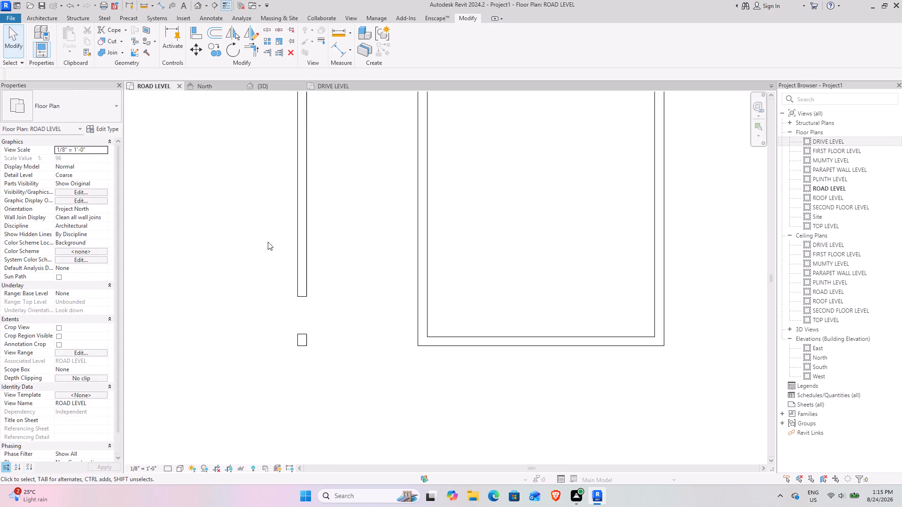
{"action": "middle_click_drag", "start_coordinate": [398, 373], "coordinate": [296, 302]}
{"action": "middle_click_drag", "start_coordinate": [232, 303], "coordinate": [236, 291]}
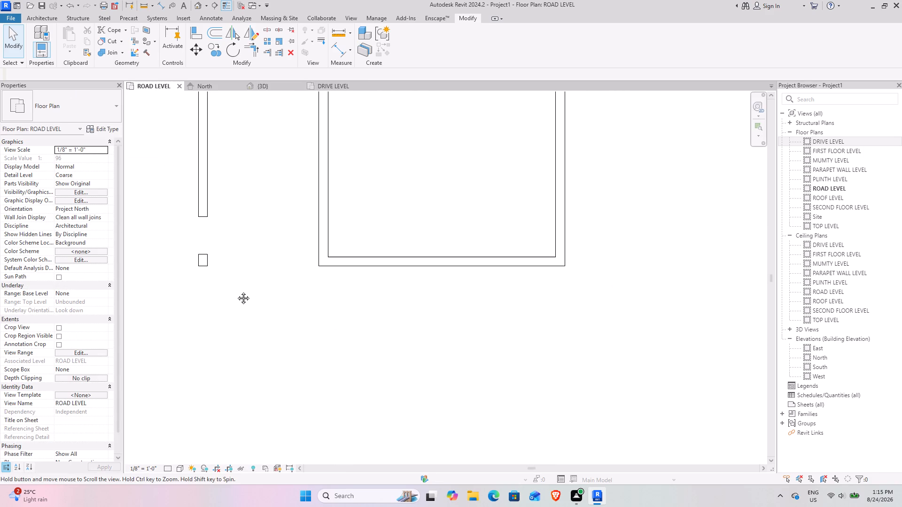
{"action": "middle_click_drag", "start_coordinate": [236, 291], "coordinate": [240, 291]}
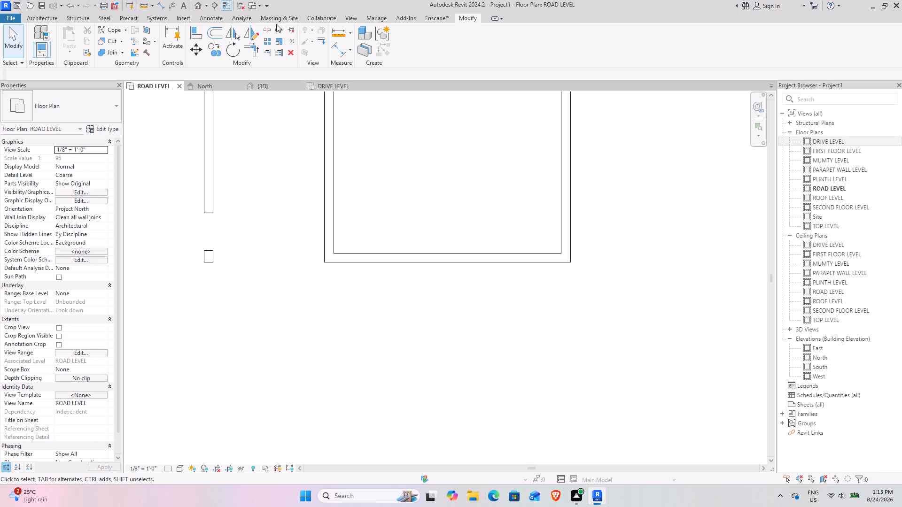
{"action": "left_click", "coordinate": [42, 19]}
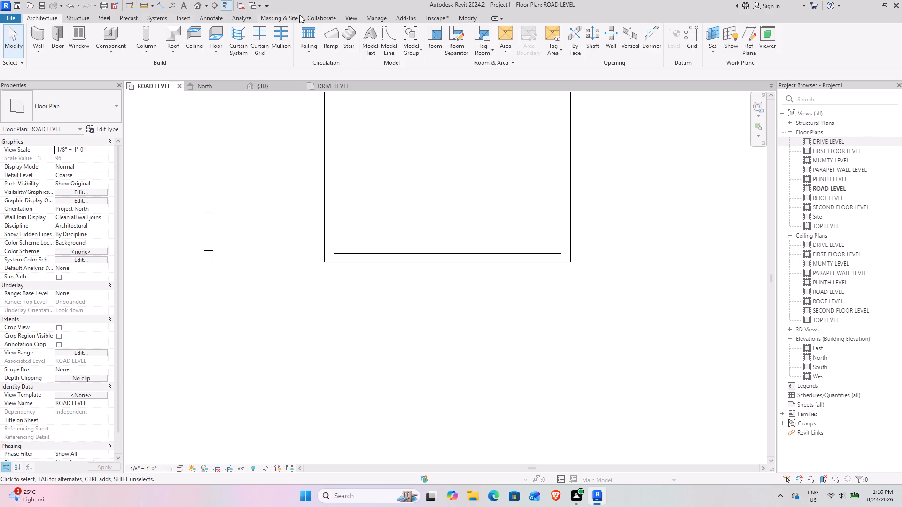
{"action": "left_click", "coordinate": [339, 44]}
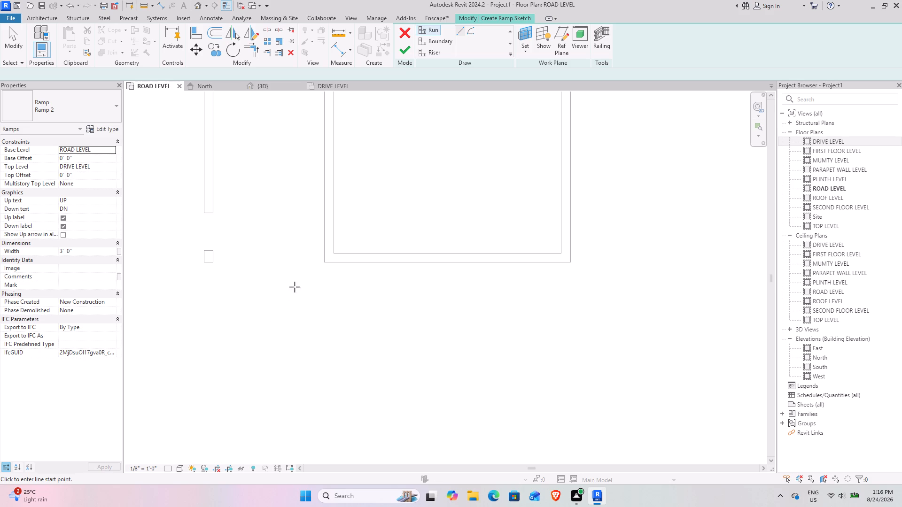
{"action": "left_click", "coordinate": [260, 317]}
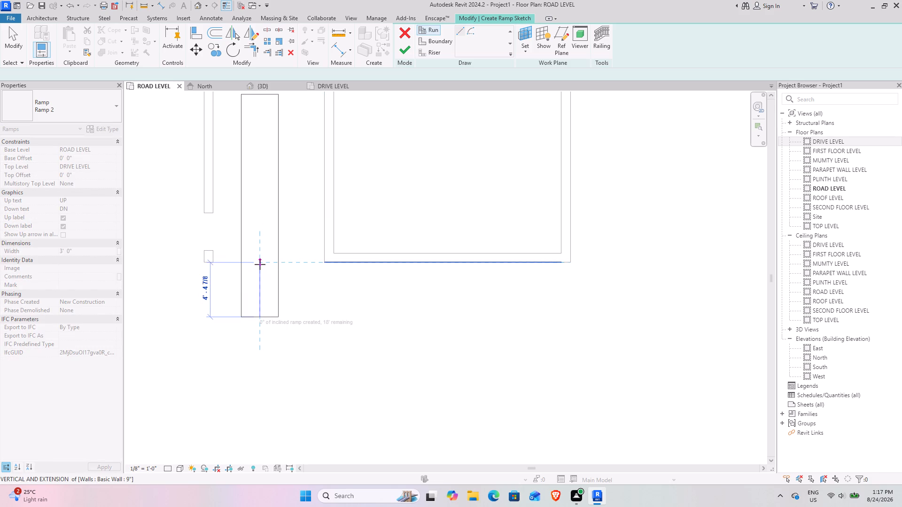
{"action": "left_click", "coordinate": [260, 264]}
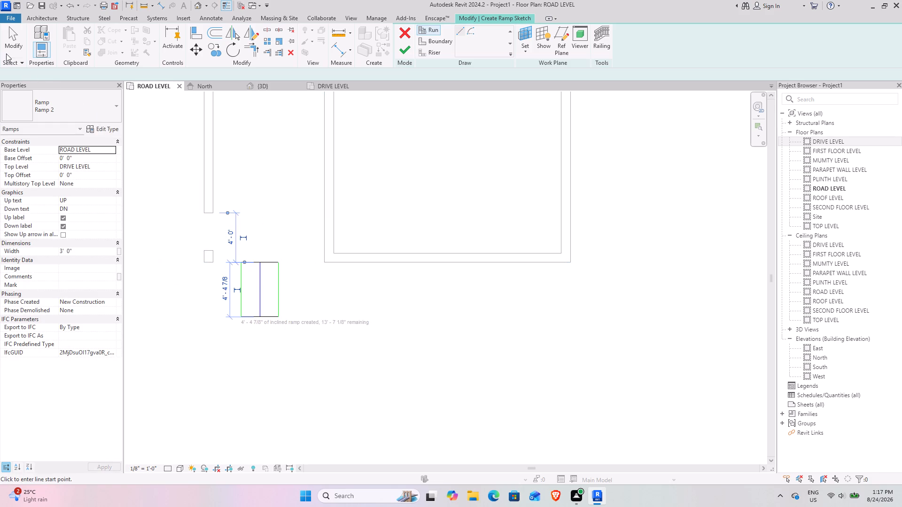
{"action": "left_click", "coordinate": [6, 54]}
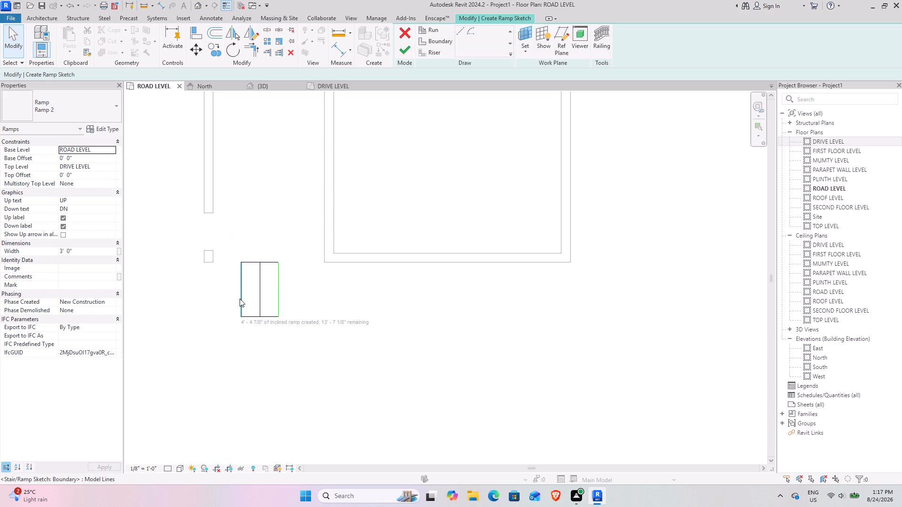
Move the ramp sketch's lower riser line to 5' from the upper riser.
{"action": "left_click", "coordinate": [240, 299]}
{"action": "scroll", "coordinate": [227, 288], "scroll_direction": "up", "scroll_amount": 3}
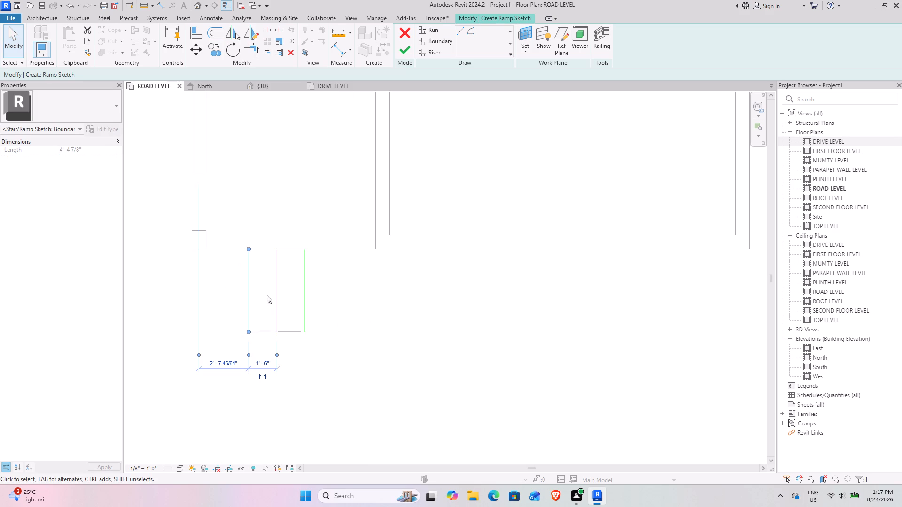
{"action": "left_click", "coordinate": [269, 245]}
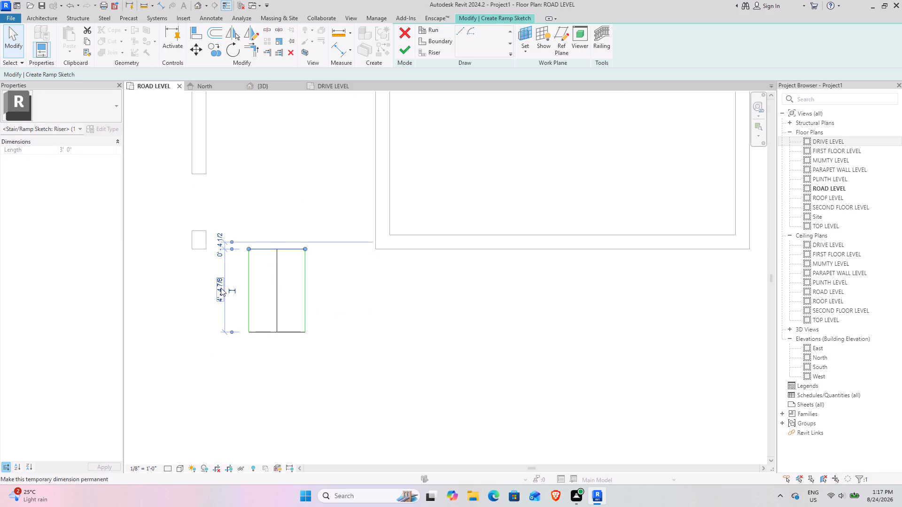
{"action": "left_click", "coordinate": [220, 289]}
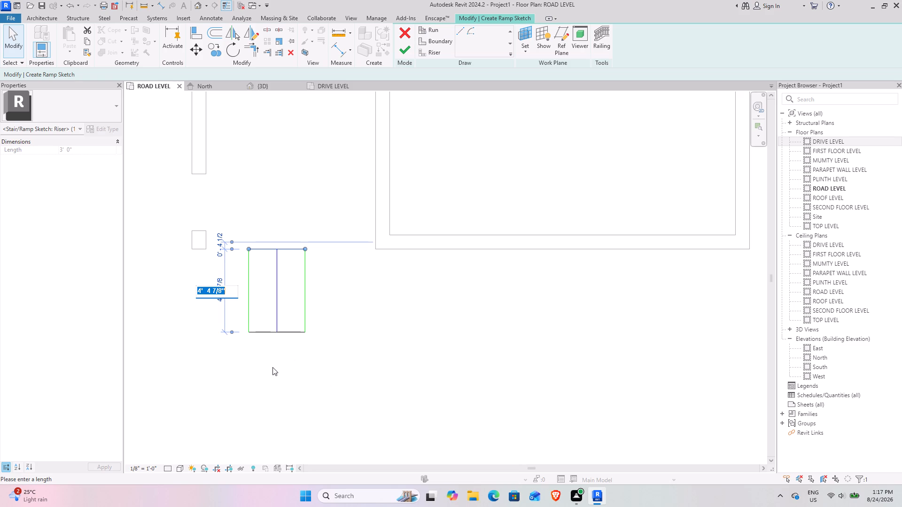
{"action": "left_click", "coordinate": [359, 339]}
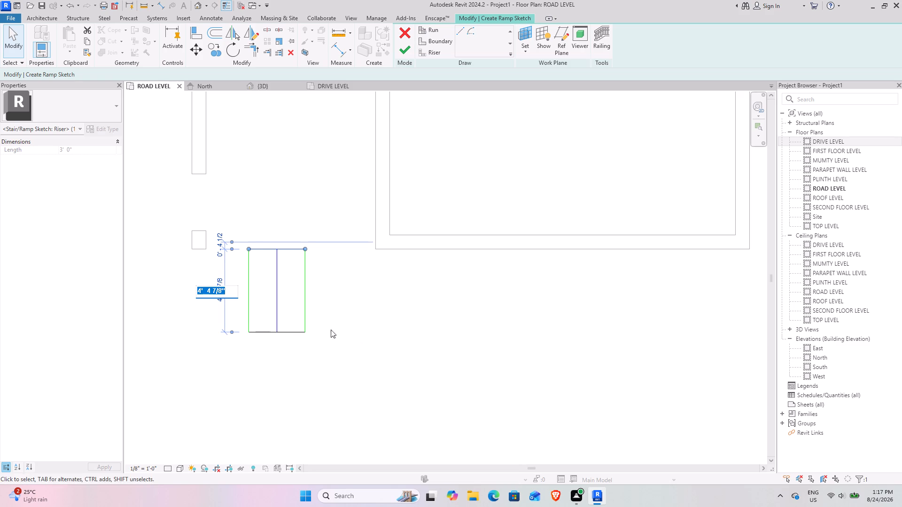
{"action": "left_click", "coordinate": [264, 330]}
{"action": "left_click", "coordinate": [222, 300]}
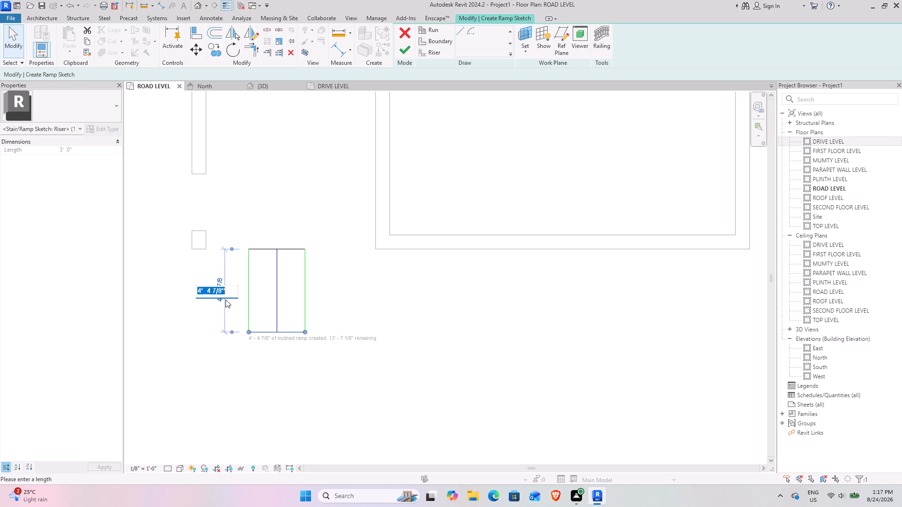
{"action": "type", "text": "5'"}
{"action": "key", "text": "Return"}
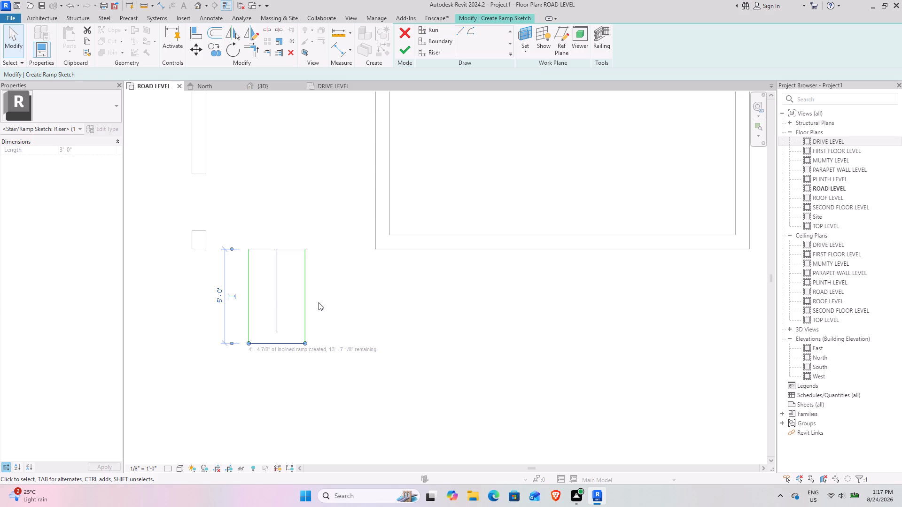
Set the distance between the ramp sketch's lower and upper riser lines to 4'.
{"action": "left_click", "coordinate": [215, 303]}
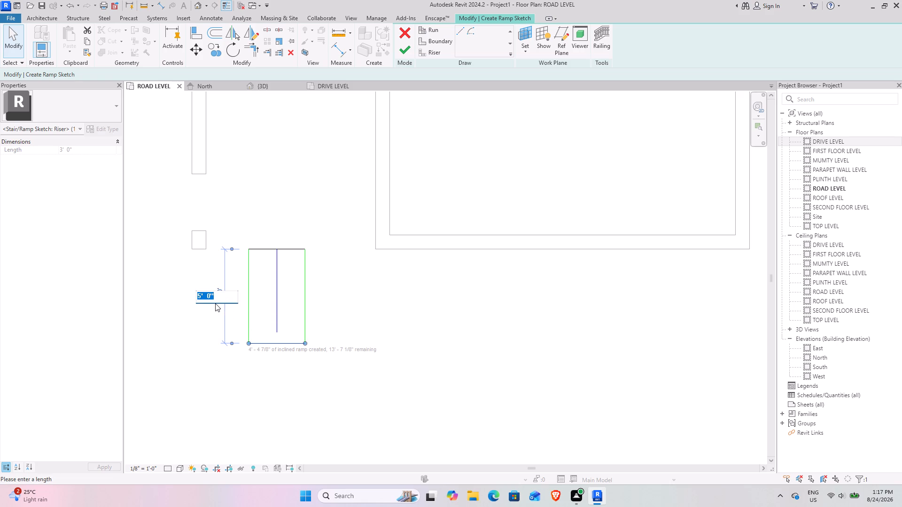
{"action": "type", "text": "4'"}
{"action": "key", "text": "Return"}
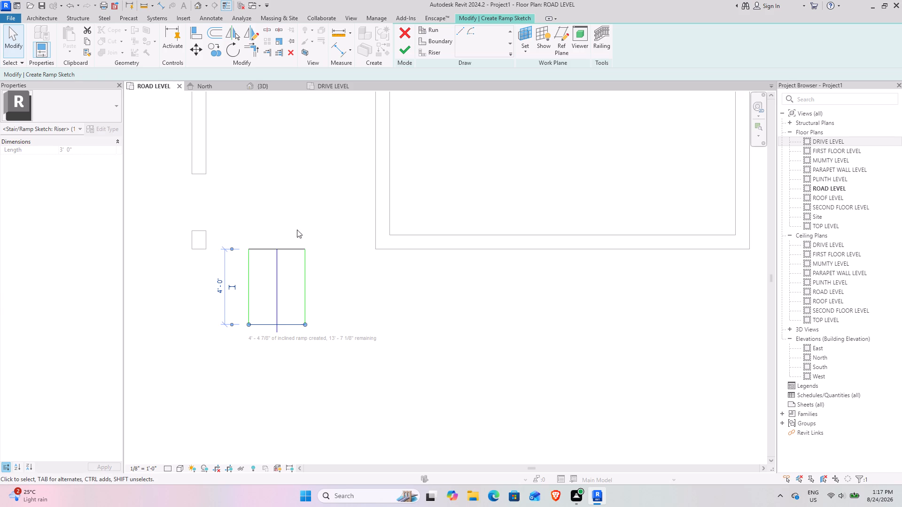
{"action": "left_click", "coordinate": [270, 159]}
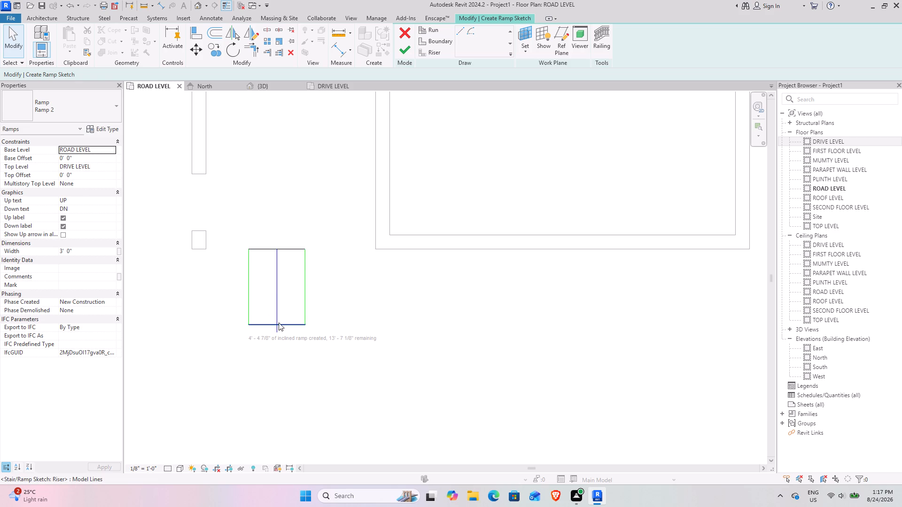
Shorten the ramp's run line so its lower end meets the lower riser, making it 4' long.
{"action": "left_click", "coordinate": [276, 310]}
{"action": "scroll", "coordinate": [278, 323], "scroll_direction": "up", "scroll_amount": 4}
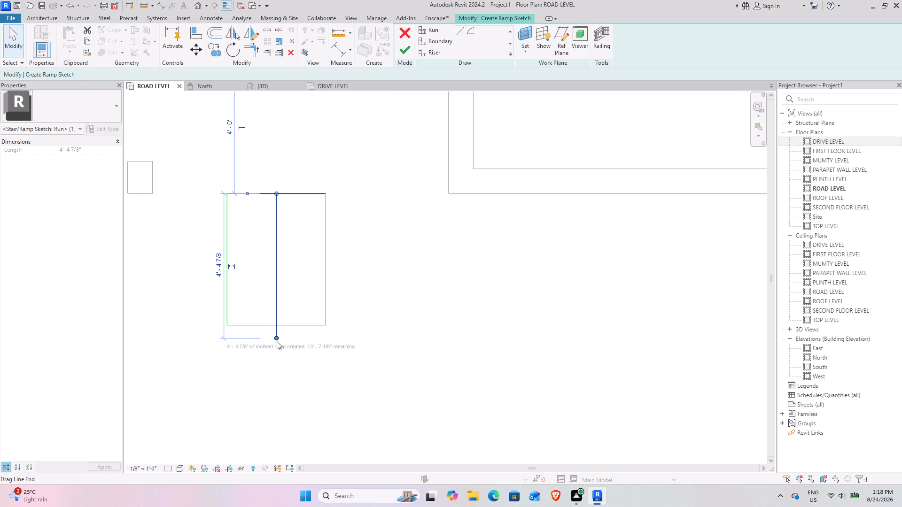
{"action": "left_click_drag", "start_coordinate": [276, 339], "coordinate": [276, 326]}
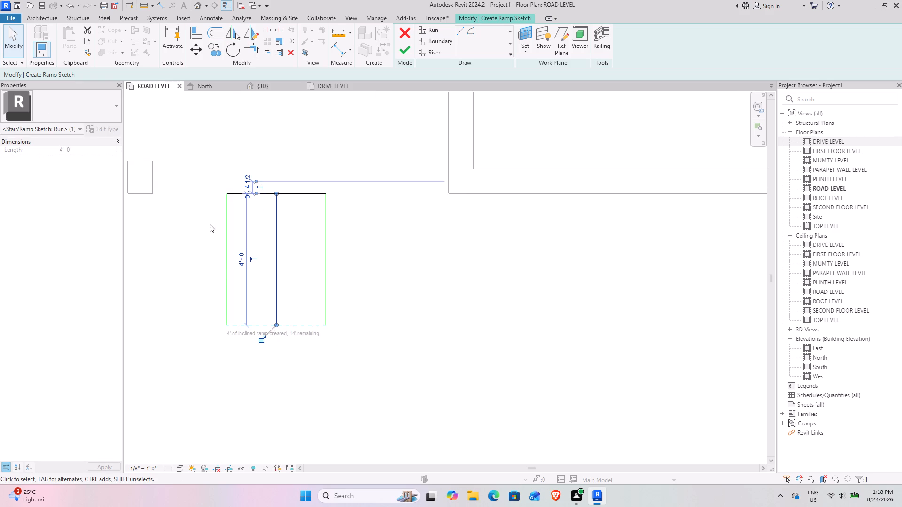
Align the ramp sketch's left boundary with the nearby pillar's outer face and its right boundary with the room's left wall's inner face.
{"action": "left_click", "coordinate": [223, 221]}
{"action": "scroll", "coordinate": [159, 236], "scroll_direction": "down", "scroll_amount": 2}
{"action": "middle_click_drag", "start_coordinate": [159, 237], "coordinate": [200, 239]}
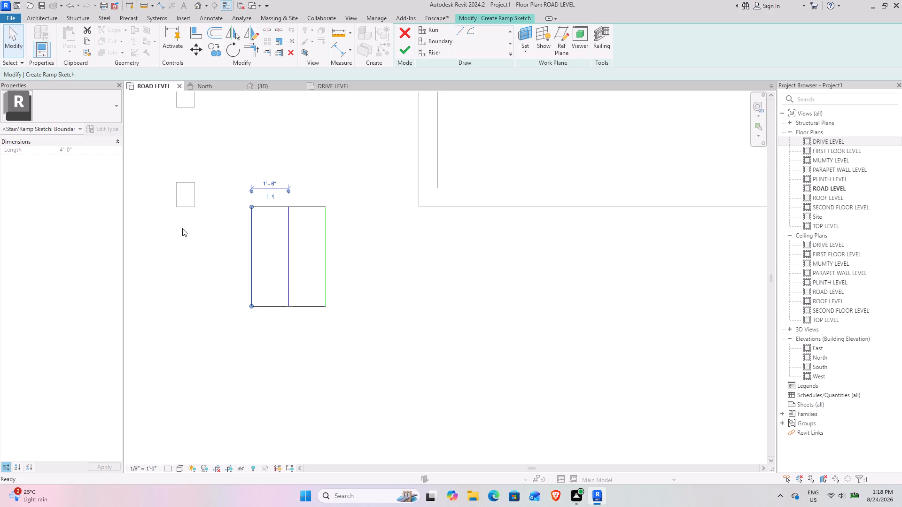
{"action": "left_click", "coordinate": [194, 32]}
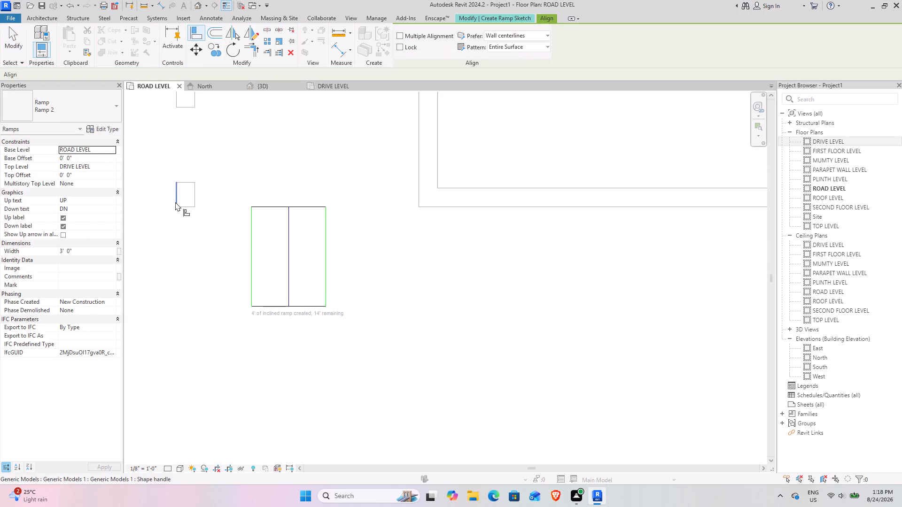
{"action": "left_click", "coordinate": [175, 202]}
{"action": "left_click", "coordinate": [254, 232]}
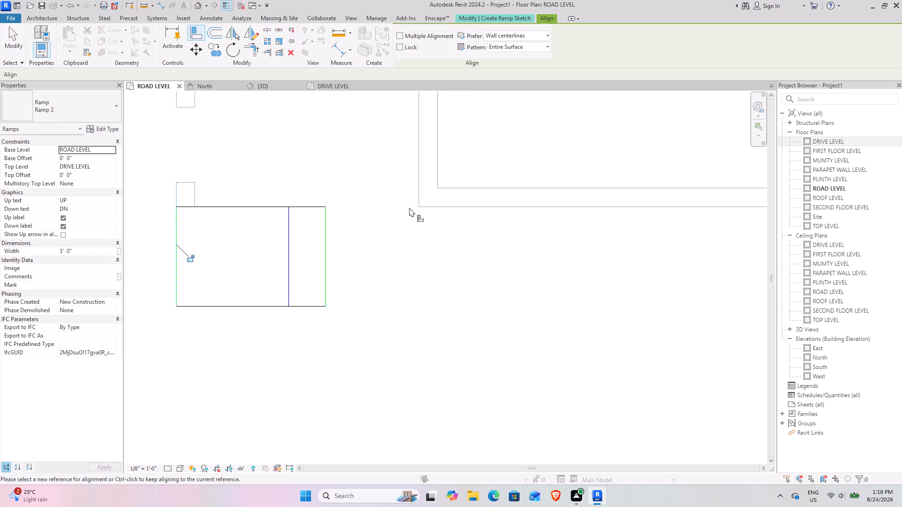
{"action": "left_click", "coordinate": [439, 184]}
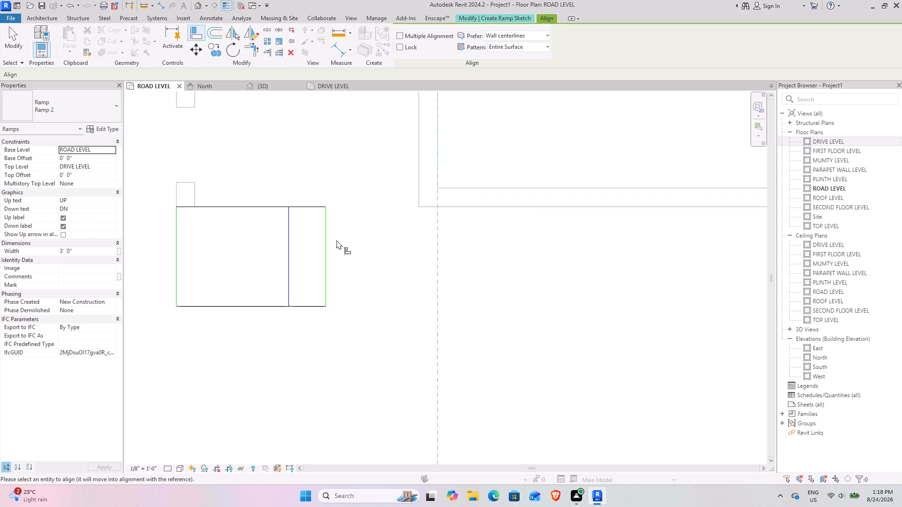
{"action": "left_click", "coordinate": [324, 250]}
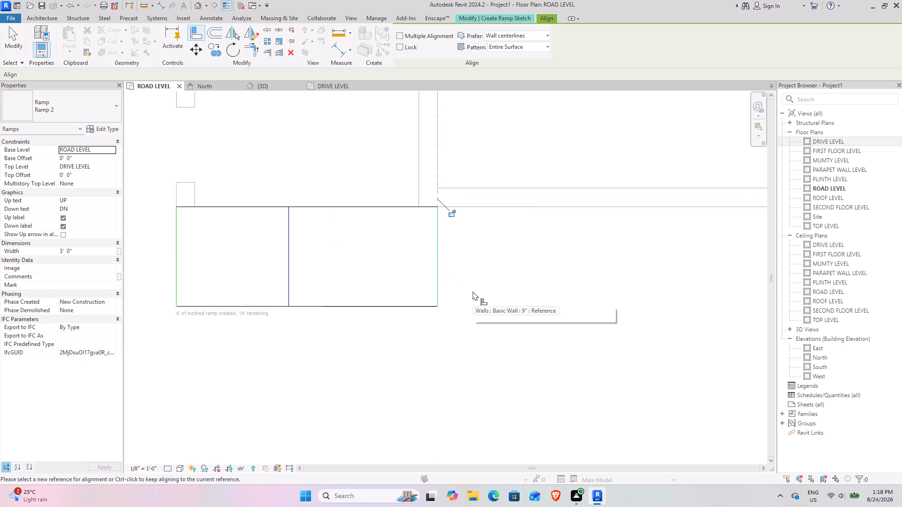
{"action": "left_click", "coordinate": [469, 349]}
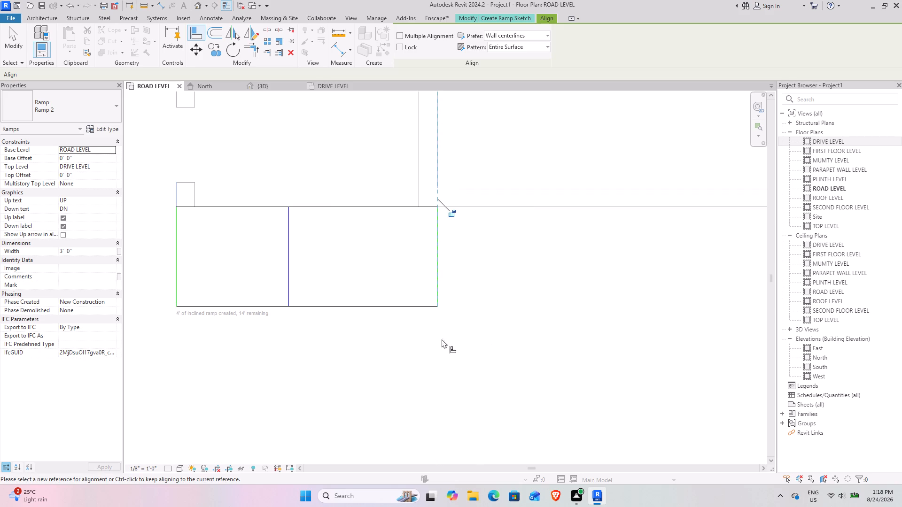
Duplicate the ramp type as Ramp 3 and set its Ramp Max Slope (1/x) to 2.66.
{"action": "left_click", "coordinate": [105, 126]}
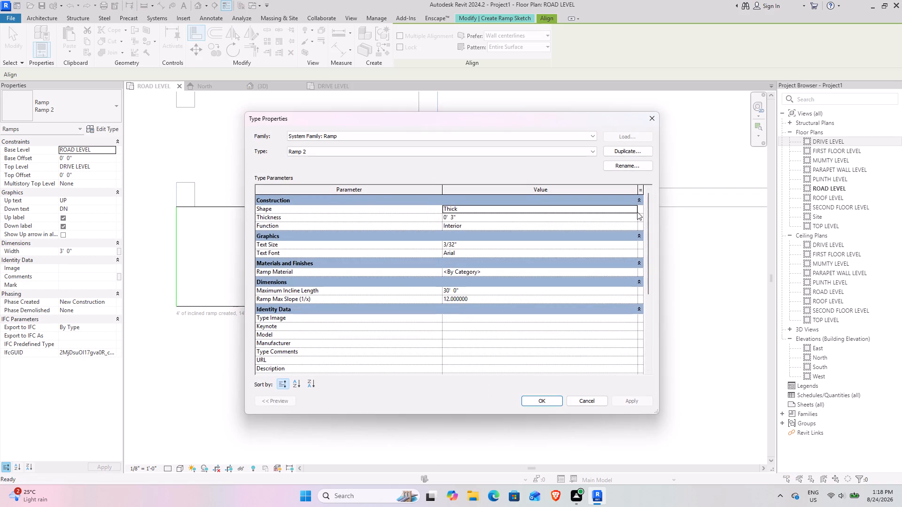
{"action": "left_click", "coordinate": [631, 150]}
{"action": "left_click", "coordinate": [454, 286]}
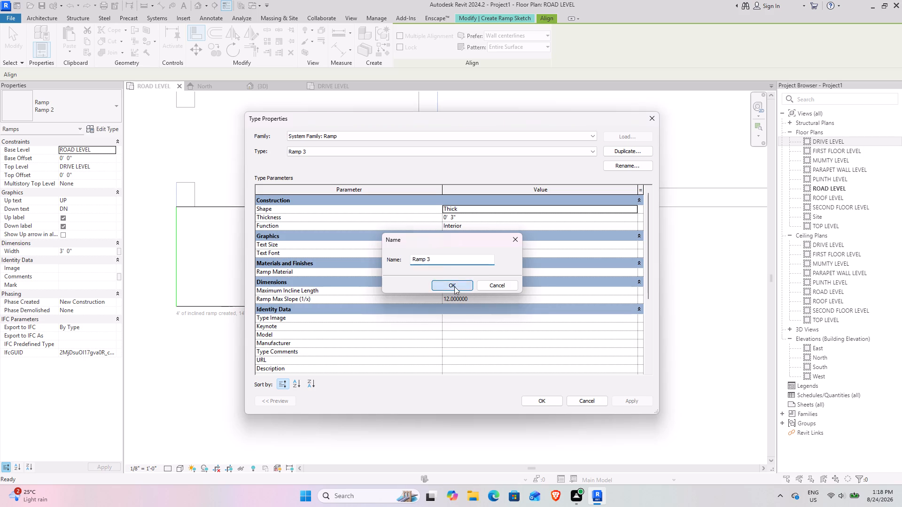
{"action": "left_click", "coordinate": [487, 304]}
{"action": "left_click", "coordinate": [483, 300]}
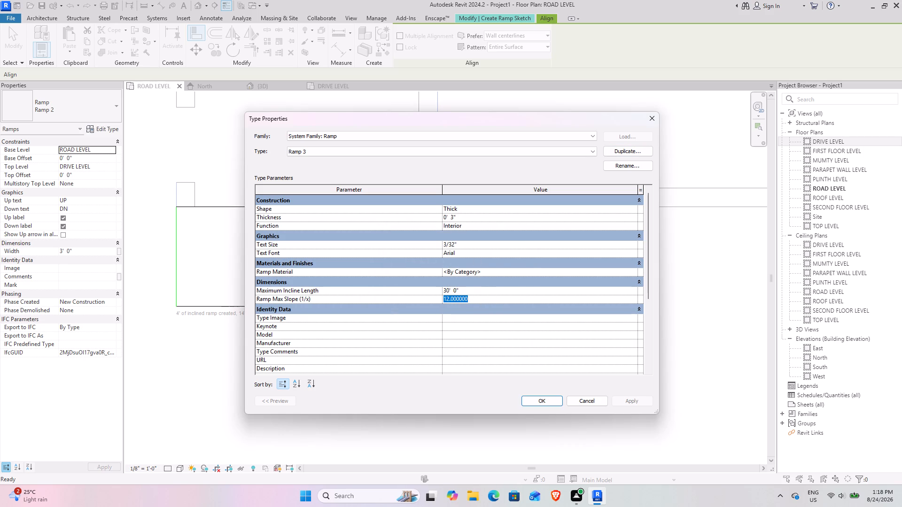
{"action": "type", "text": "2.66"}
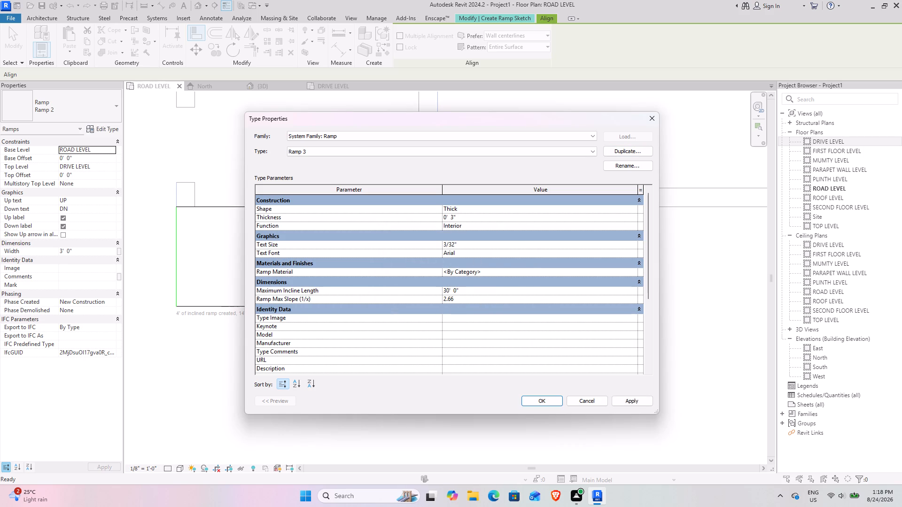
{"action": "left_click", "coordinate": [629, 399]}
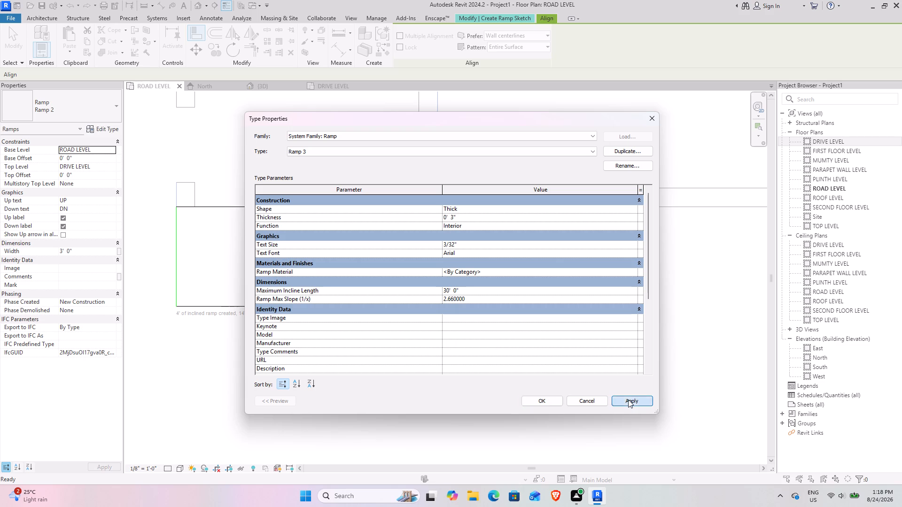
{"action": "left_click", "coordinate": [548, 400]}
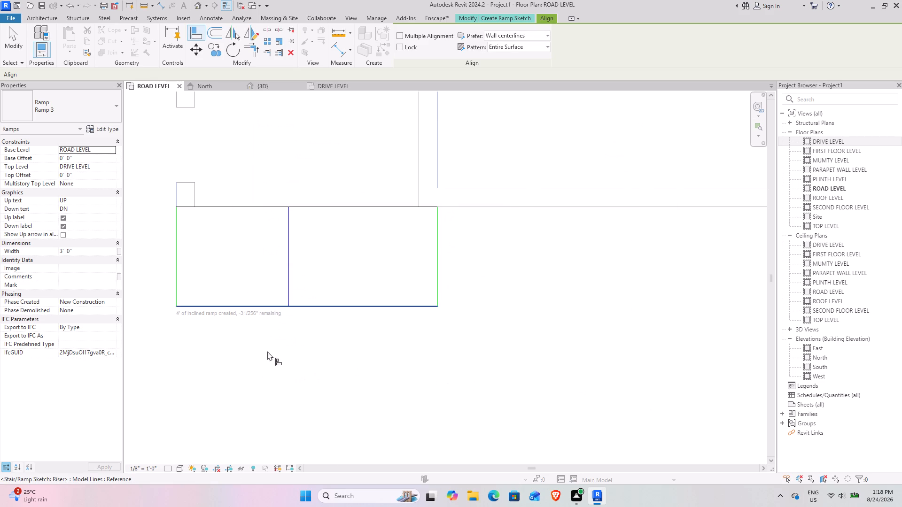
Leave the Align tool and finish the ramp sketch.
{"action": "left_click", "coordinate": [0, 44]}
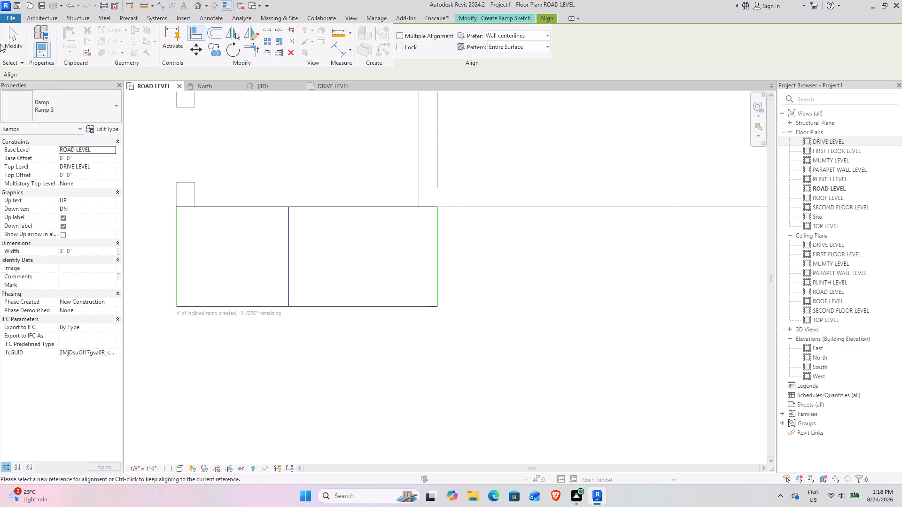
{"action": "left_click", "coordinate": [8, 40]}
{"action": "left_click", "coordinate": [396, 53]}
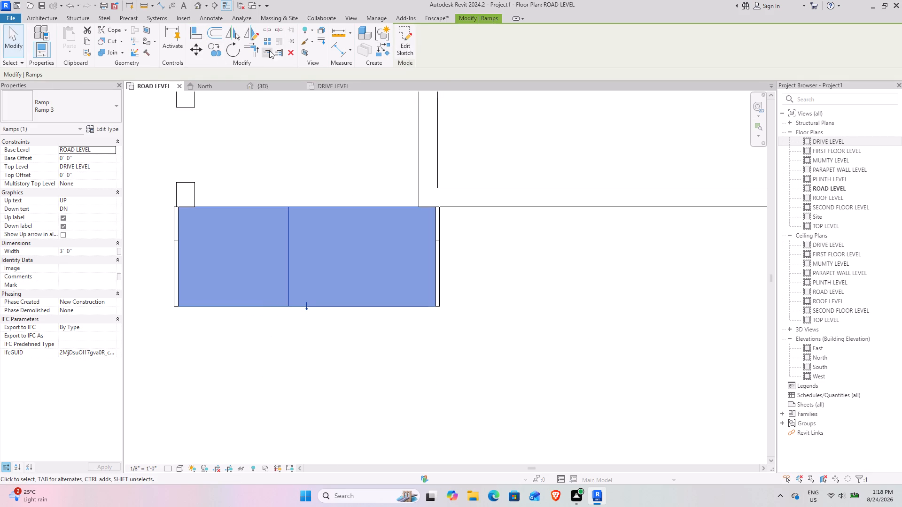
In the 3D view, delete the handrails on both sides of the entrance ramp.
{"action": "left_click", "coordinate": [260, 92]}
{"action": "left_click", "coordinate": [268, 84]}
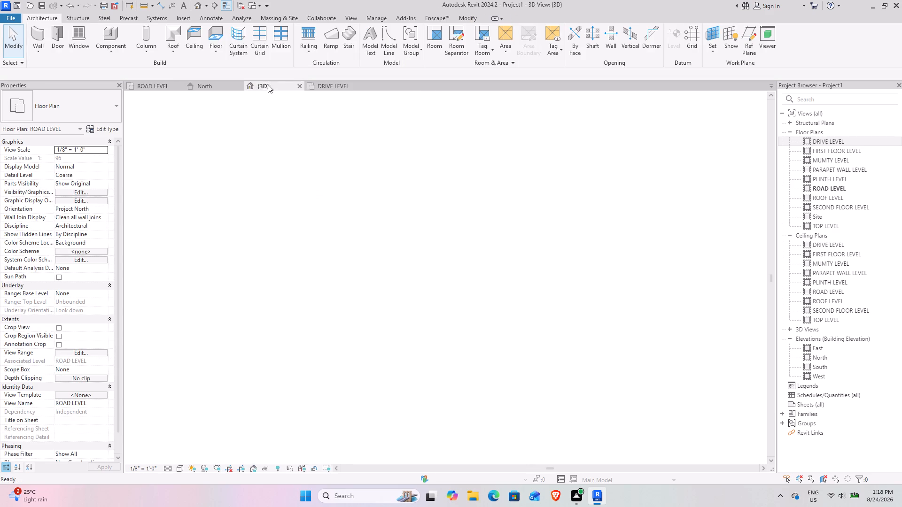
{"action": "middle_click_drag", "start_coordinate": [280, 345], "coordinate": [316, 334], "text": "shift"}
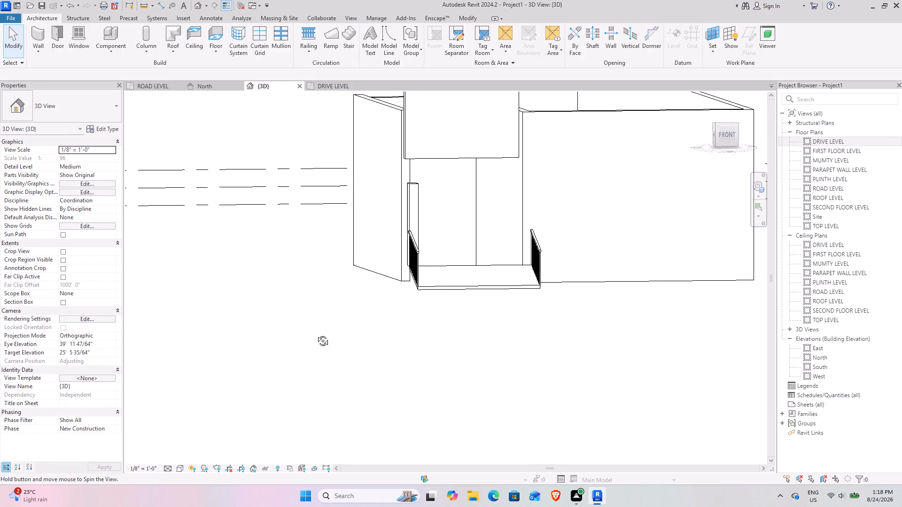
{"action": "middle_click_drag", "start_coordinate": [316, 334], "coordinate": [270, 347], "text": "shift"}
{"action": "left_click", "coordinate": [323, 288]}
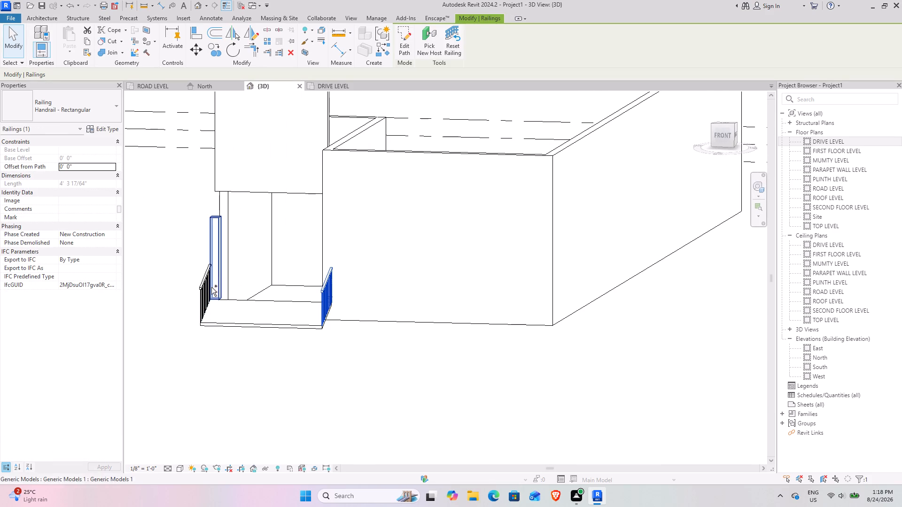
{"action": "left_click", "coordinate": [207, 287], "text": "ctrl"}
{"action": "left_click", "coordinate": [292, 52]}
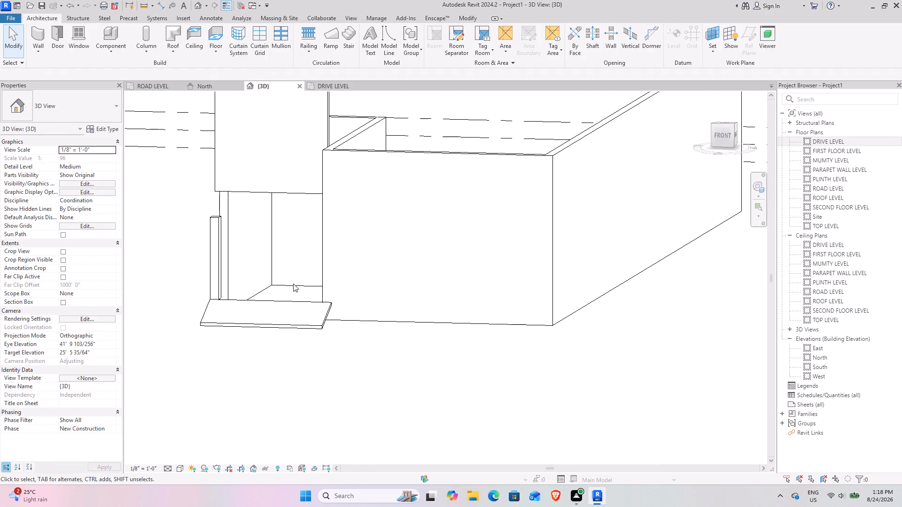
Examine the entrance ramp in 3D from several angles and from the front, checking how it meets the pillar and walls.
{"action": "scroll", "coordinate": [290, 287], "scroll_direction": "up", "scroll_amount": 3}
{"action": "middle_click_drag", "start_coordinate": [267, 333], "coordinate": [225, 317], "text": "shift"}
{"action": "middle_click_drag", "start_coordinate": [223, 316], "coordinate": [467, 349]}
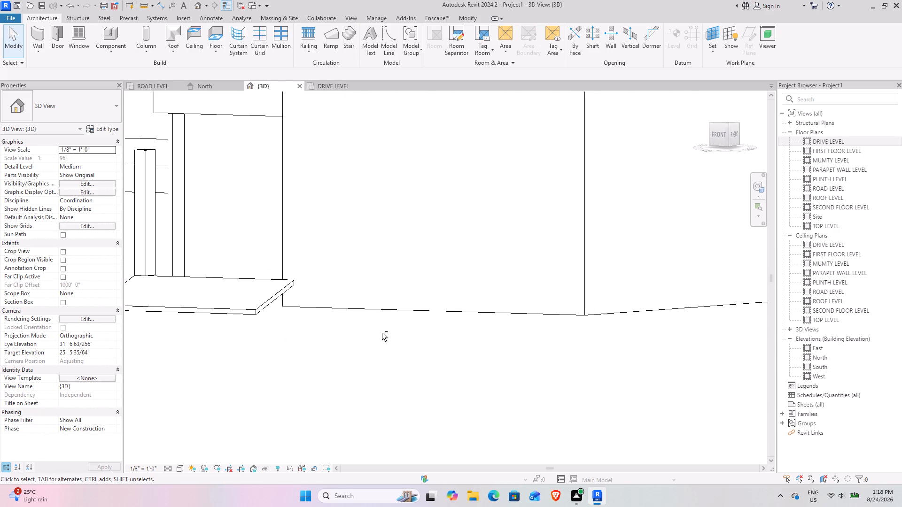
{"action": "middle_click_drag", "start_coordinate": [382, 333], "coordinate": [482, 337], "text": "shift"}
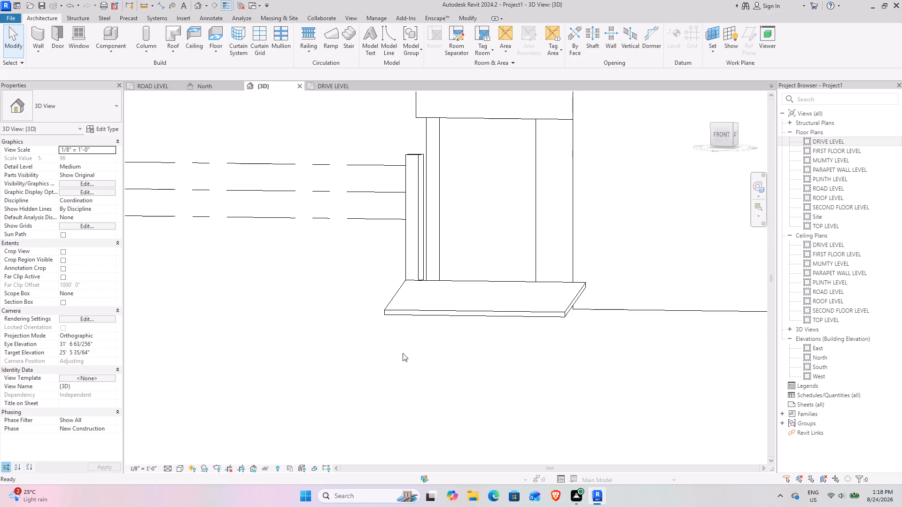
{"action": "scroll", "coordinate": [403, 353], "scroll_direction": "down", "scroll_amount": 2}
{"action": "middle_click_drag", "start_coordinate": [396, 353], "coordinate": [495, 348], "text": "shift"}
{"action": "middle_click_drag", "start_coordinate": [715, 361], "coordinate": [172, 372]}
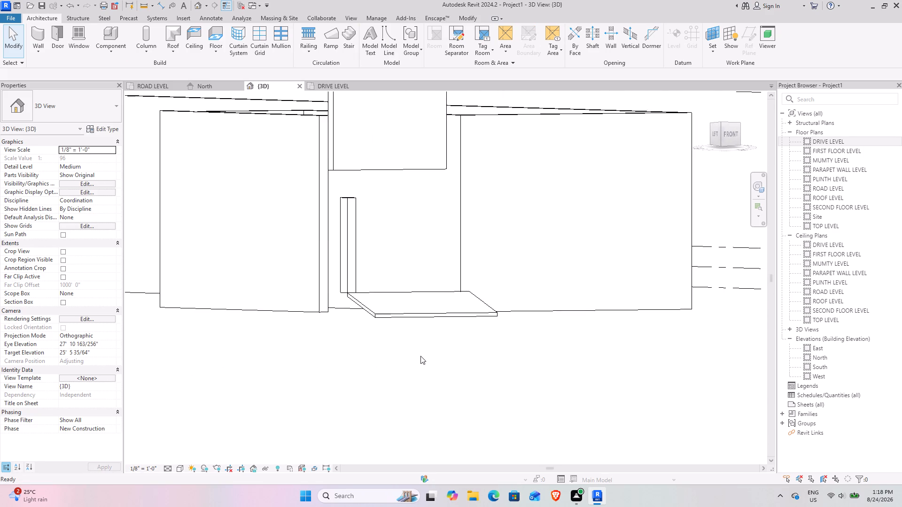
{"action": "middle_click_drag", "start_coordinate": [387, 356], "coordinate": [327, 370], "text": "shift"}
{"action": "scroll", "coordinate": [311, 372], "scroll_direction": "down", "scroll_amount": 3}
{"action": "middle_click_drag", "start_coordinate": [247, 369], "coordinate": [378, 330]}
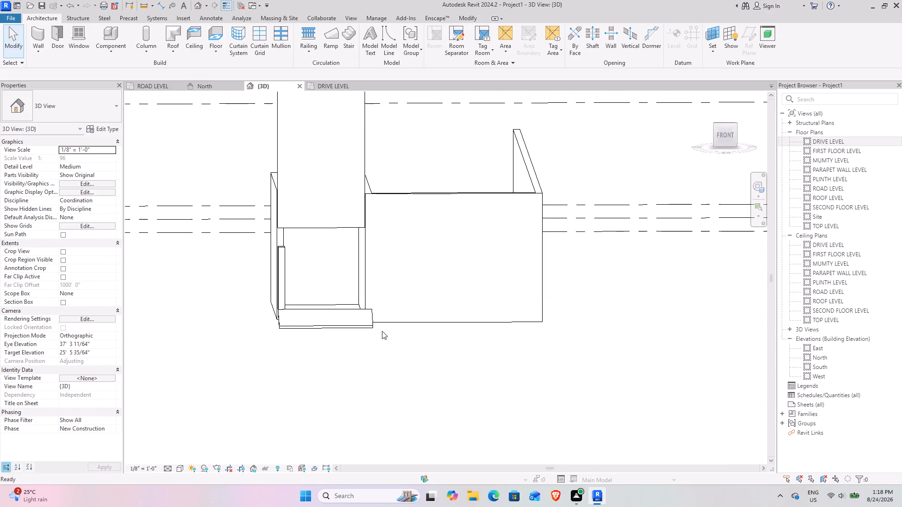
{"action": "middle_click_drag", "start_coordinate": [381, 338], "coordinate": [346, 372], "text": "shift"}
{"action": "middle_click_drag", "start_coordinate": [334, 379], "coordinate": [371, 317], "text": "shift"}
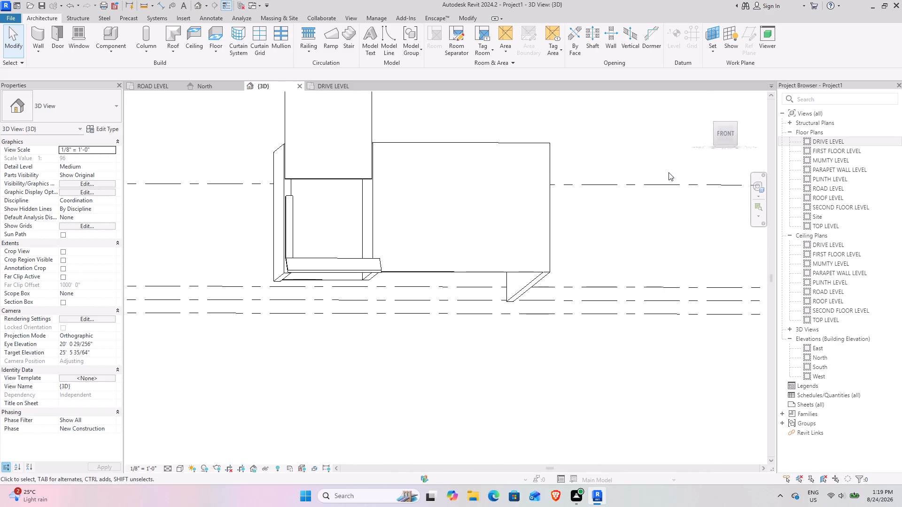
{"action": "left_click_drag", "start_coordinate": [728, 122], "coordinate": [721, 149]}
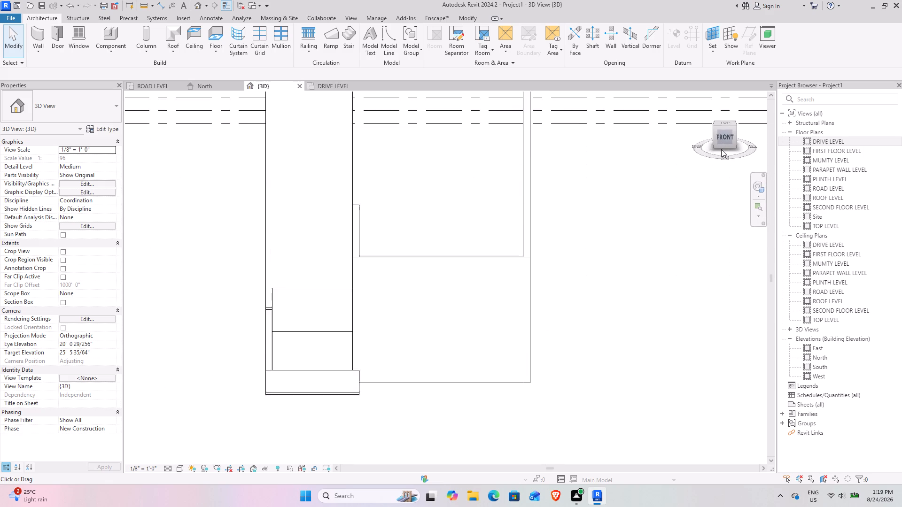
{"action": "left_click_drag", "start_coordinate": [721, 149], "coordinate": [722, 132]}
{"action": "middle_click_drag", "start_coordinate": [358, 263], "coordinate": [348, 331]}
{"action": "scroll", "coordinate": [335, 326], "scroll_direction": "up", "scroll_amount": 3}
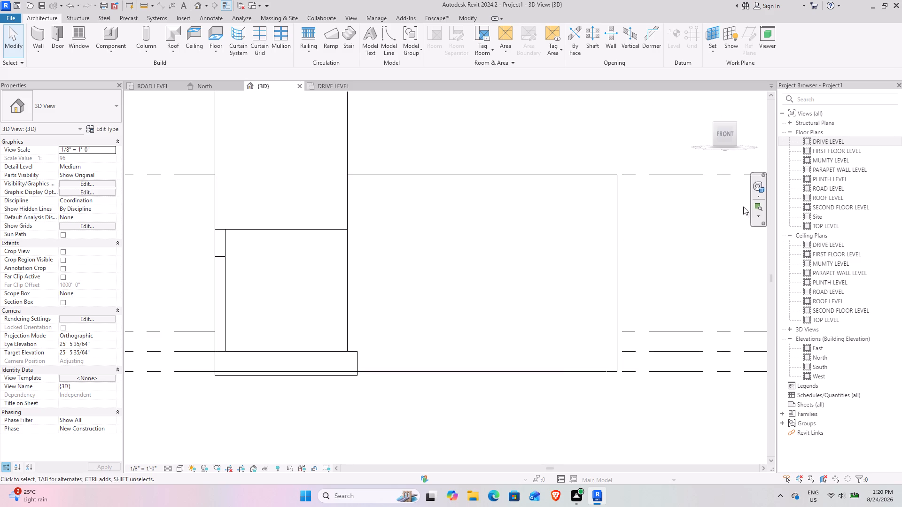
Start placing a component and look through the Commercial door families in the imperial US library for one to load.
{"action": "left_click", "coordinate": [115, 31]}
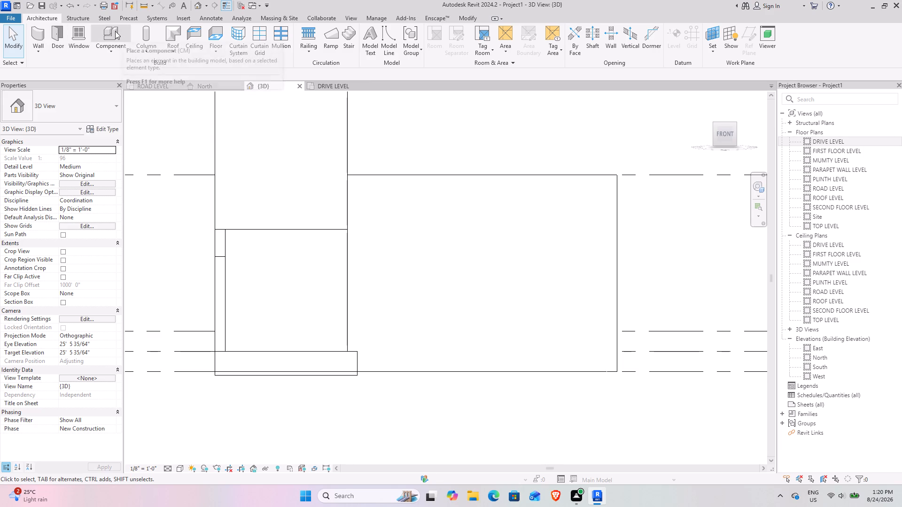
{"action": "left_click", "coordinate": [401, 41]}
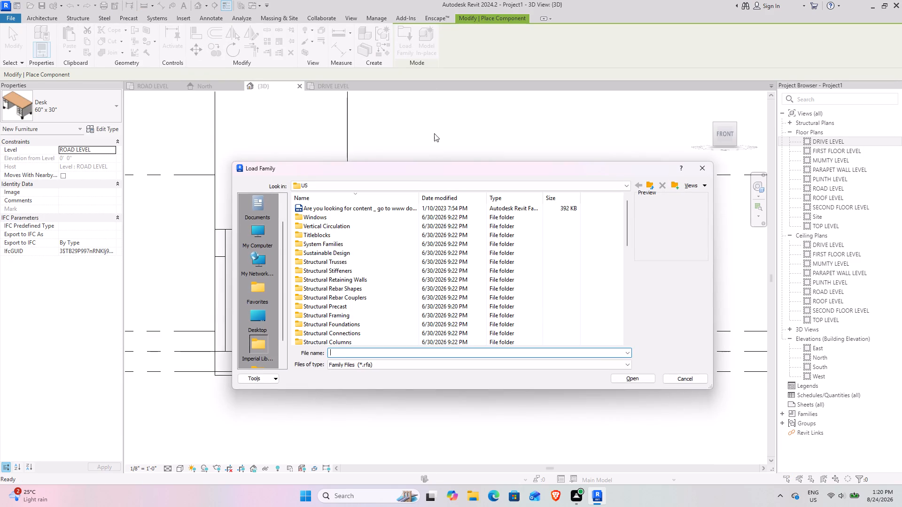
{"action": "scroll", "coordinate": [362, 283], "scroll_direction": "down", "scroll_amount": 5}
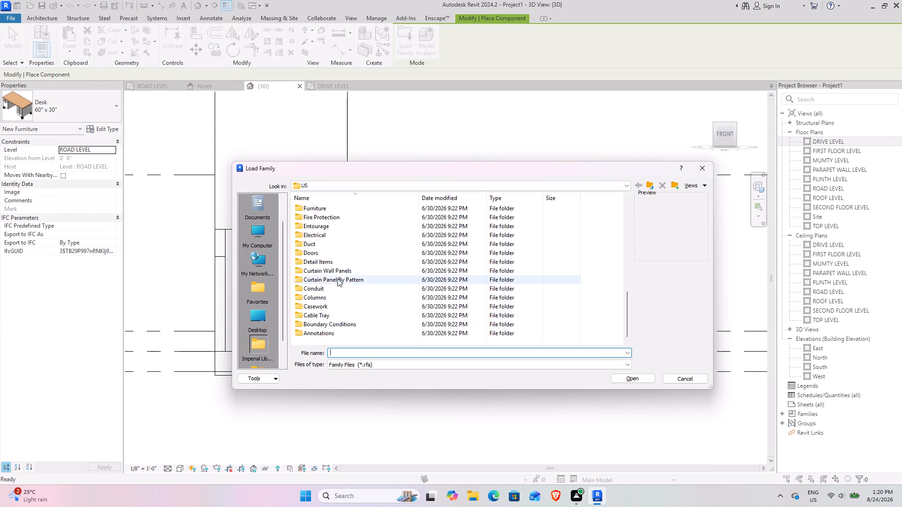
{"action": "double_click", "coordinate": [329, 253]}
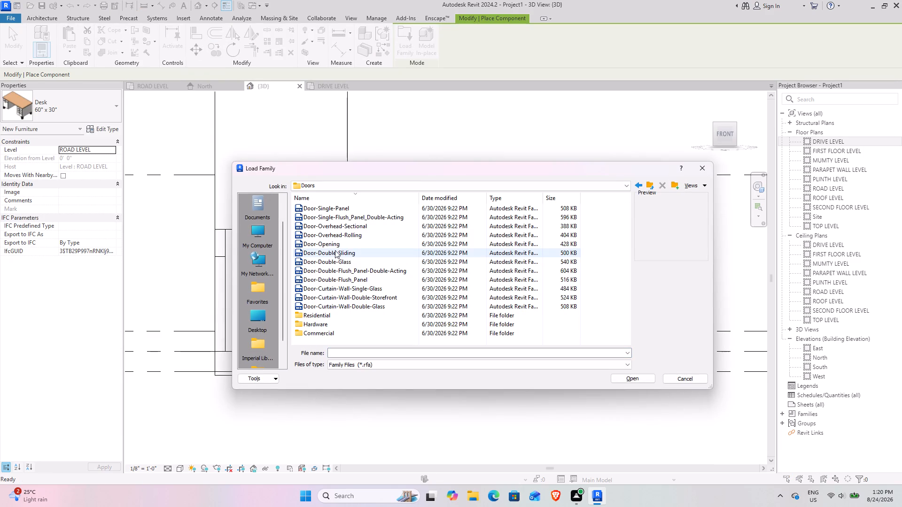
{"action": "double_click", "coordinate": [323, 333]}
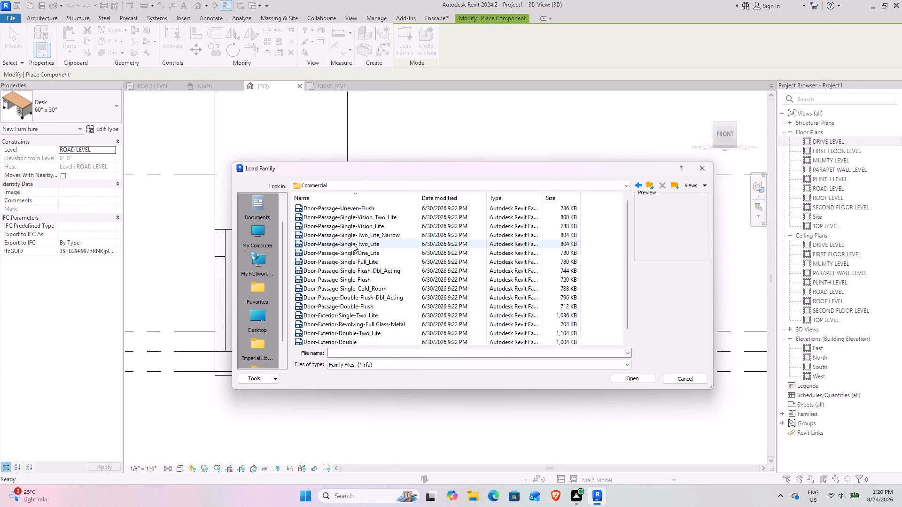
{"action": "scroll", "coordinate": [353, 244], "scroll_direction": "up", "scroll_amount": 12, "text": "ctrl"}
{"action": "scroll", "coordinate": [353, 244], "scroll_direction": "down", "scroll_amount": 3}
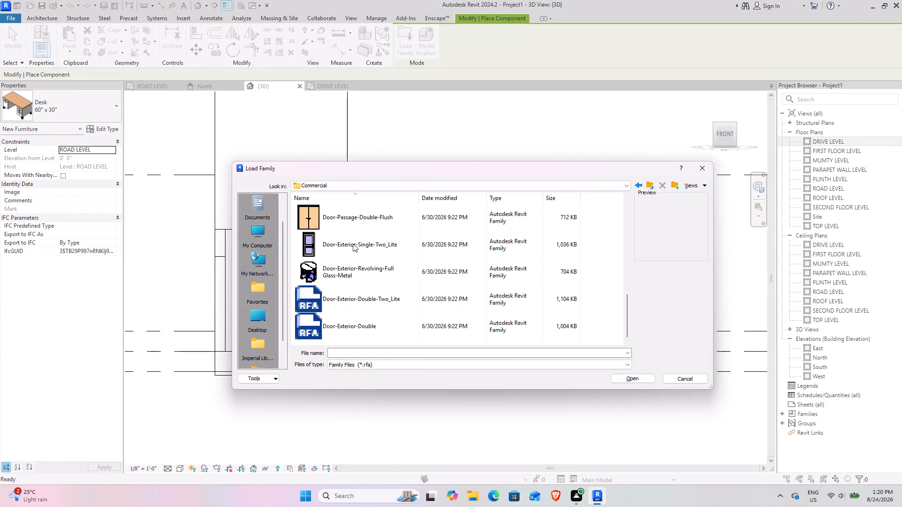
{"action": "scroll", "coordinate": [353, 244], "scroll_direction": "down", "scroll_amount": 6}
{"action": "scroll", "coordinate": [353, 244], "scroll_direction": "up", "scroll_amount": 2}
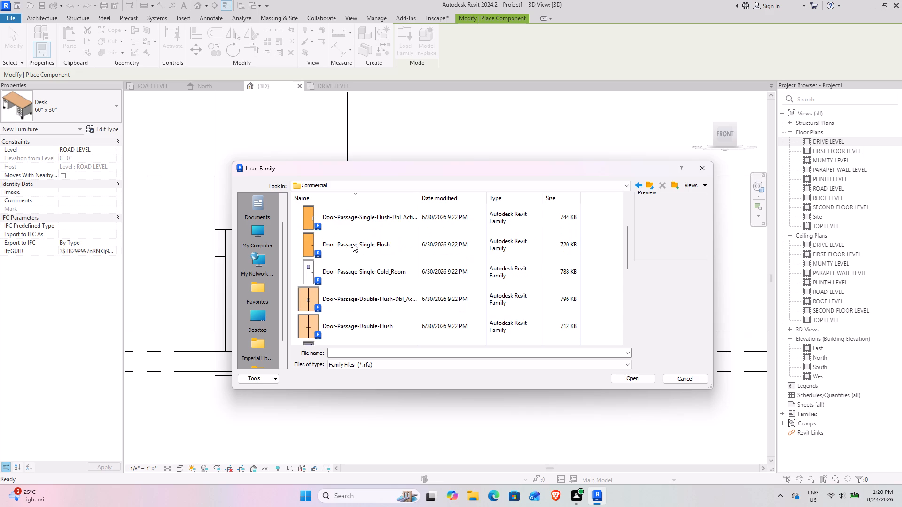
{"action": "scroll", "coordinate": [353, 244], "scroll_direction": "up", "scroll_amount": 5}
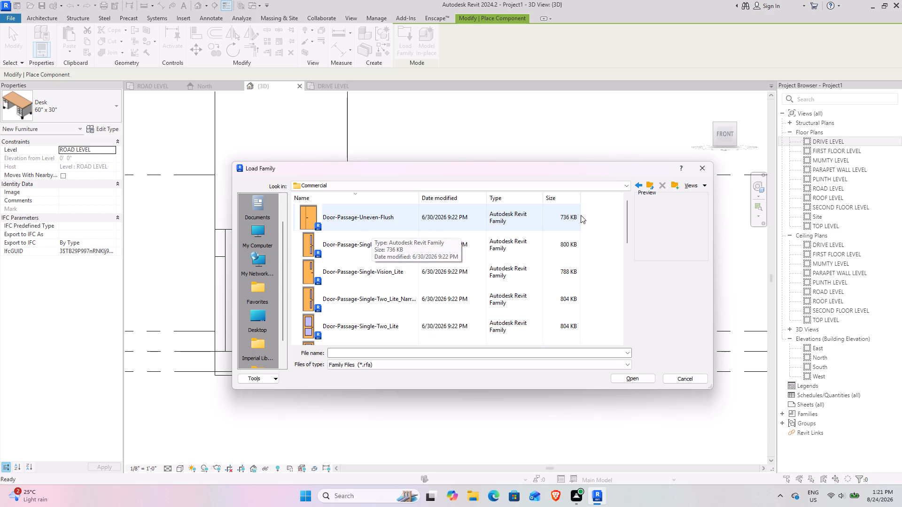
Look through the Residential door families in the imperial US library and leave without loading one.
{"action": "left_click", "coordinate": [651, 184]}
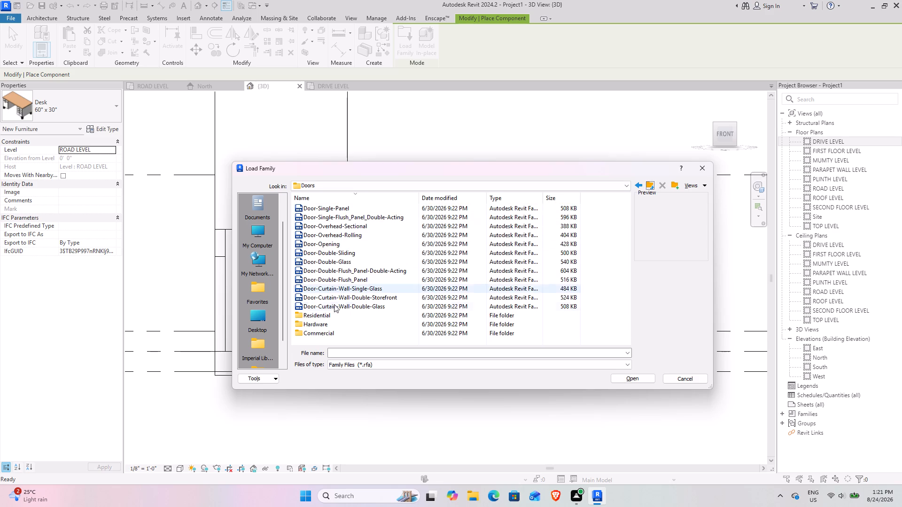
{"action": "scroll", "coordinate": [334, 308], "scroll_direction": "down", "scroll_amount": 2}
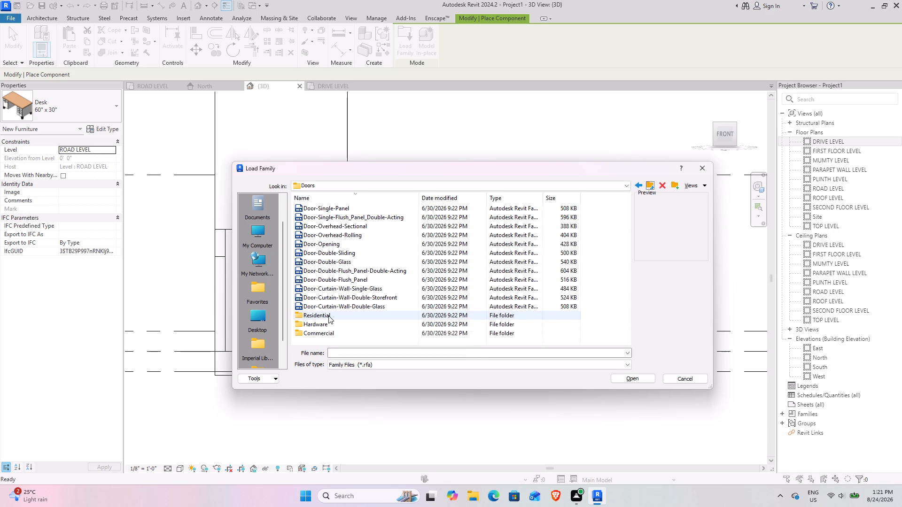
{"action": "double_click", "coordinate": [328, 315]}
{"action": "scroll", "coordinate": [350, 277], "scroll_direction": "up", "scroll_amount": 8, "text": "ctrl"}
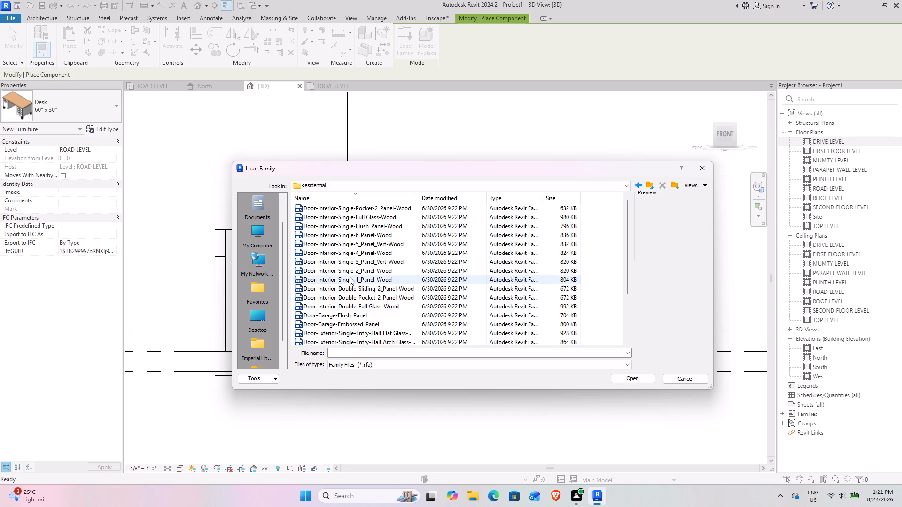
{"action": "scroll", "coordinate": [350, 277], "scroll_direction": "up", "scroll_amount": 7, "text": "ctrl"}
{"action": "scroll", "coordinate": [350, 277], "scroll_direction": "down", "scroll_amount": 7}
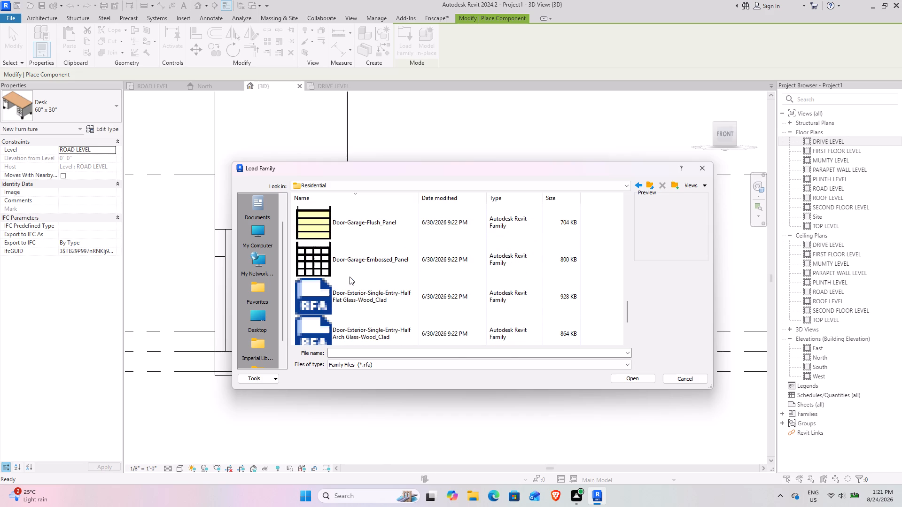
{"action": "scroll", "coordinate": [350, 277], "scroll_direction": "down", "scroll_amount": 3}
{"action": "scroll", "coordinate": [350, 277], "scroll_direction": "up", "scroll_amount": 4}
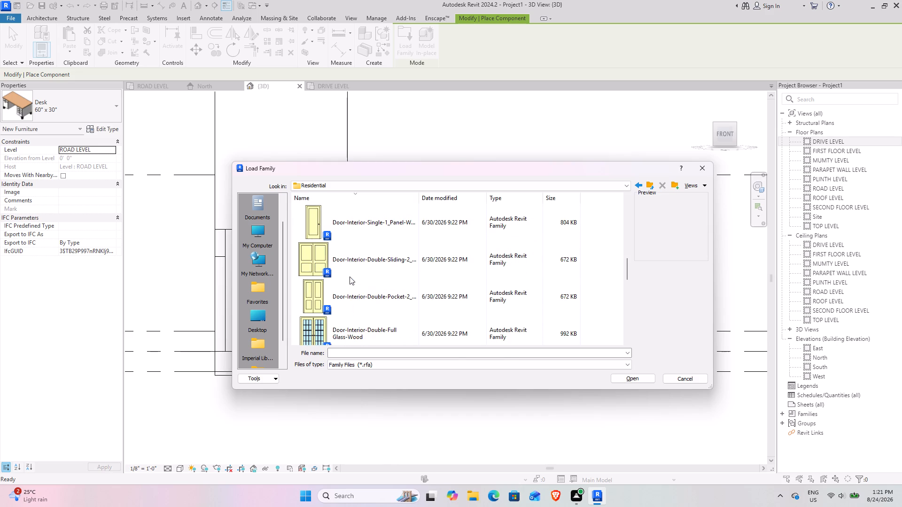
{"action": "scroll", "coordinate": [351, 277], "scroll_direction": "up", "scroll_amount": 3}
{"action": "left_click", "coordinate": [691, 380]}
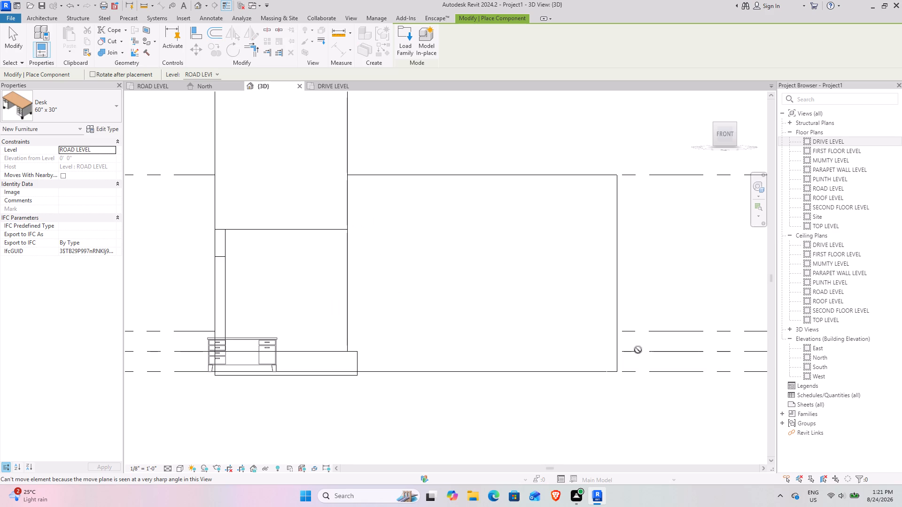
Reopen the family loader and look through the door Hardware families in the imperial US library.
{"action": "left_click", "coordinate": [405, 53]}
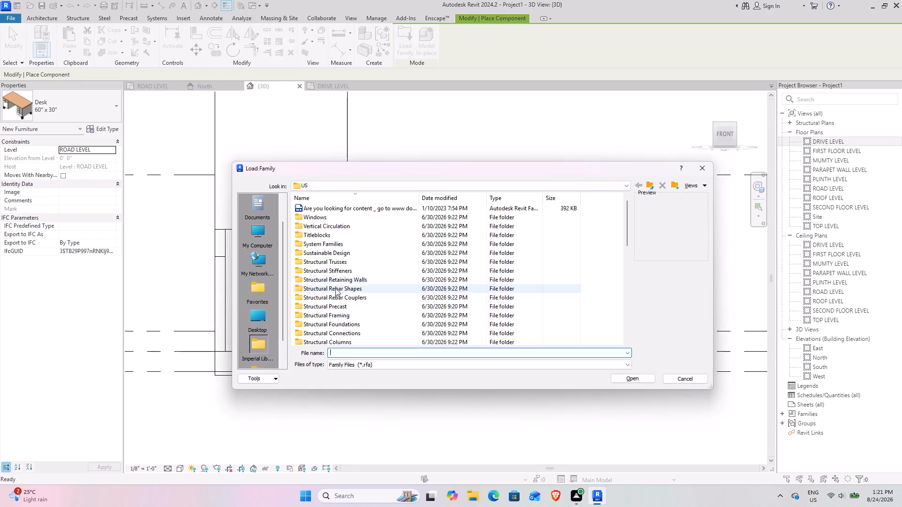
{"action": "scroll", "coordinate": [365, 292], "scroll_direction": "down", "scroll_amount": 6}
{"action": "double_click", "coordinate": [329, 255]}
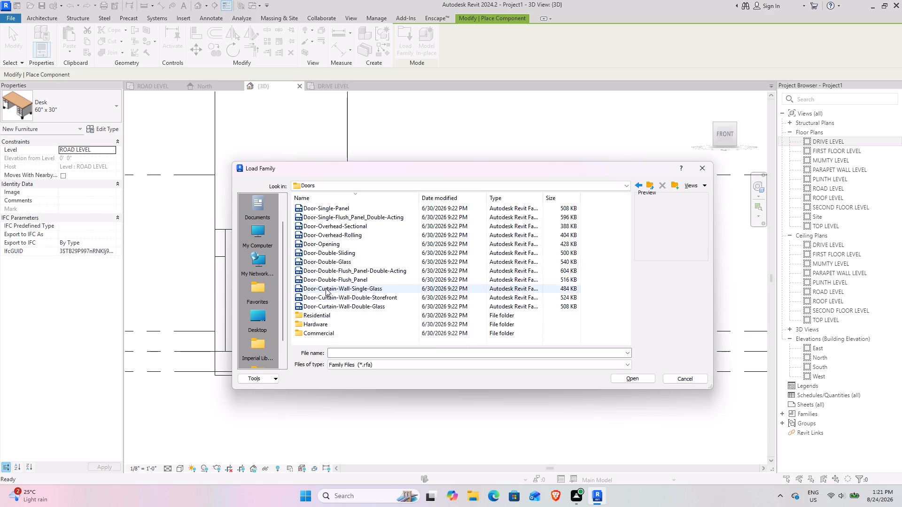
{"action": "double_click", "coordinate": [320, 323]}
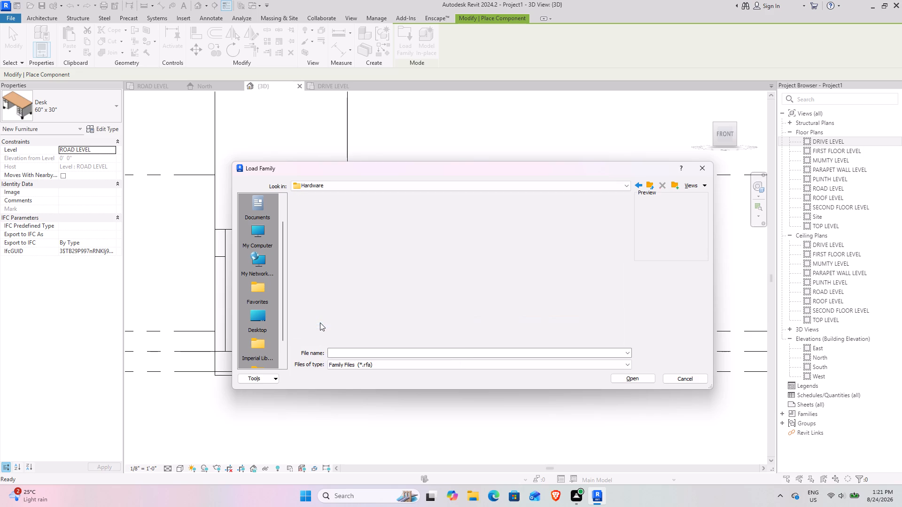
{"action": "scroll", "coordinate": [355, 218], "scroll_direction": "up", "scroll_amount": 14, "text": "ctrl"}
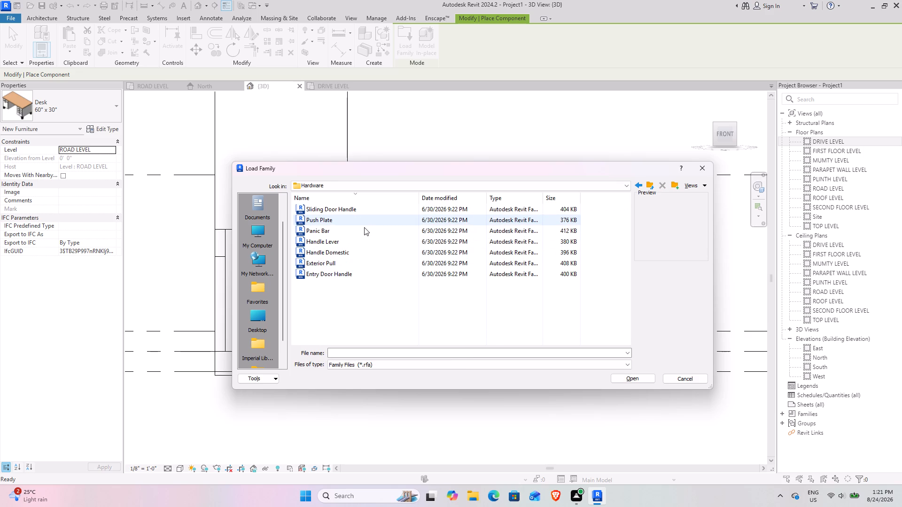
{"action": "scroll", "coordinate": [364, 237], "scroll_direction": "up", "scroll_amount": 4, "text": "ctrl"}
{"action": "scroll", "coordinate": [364, 237], "scroll_direction": "down", "scroll_amount": 7}
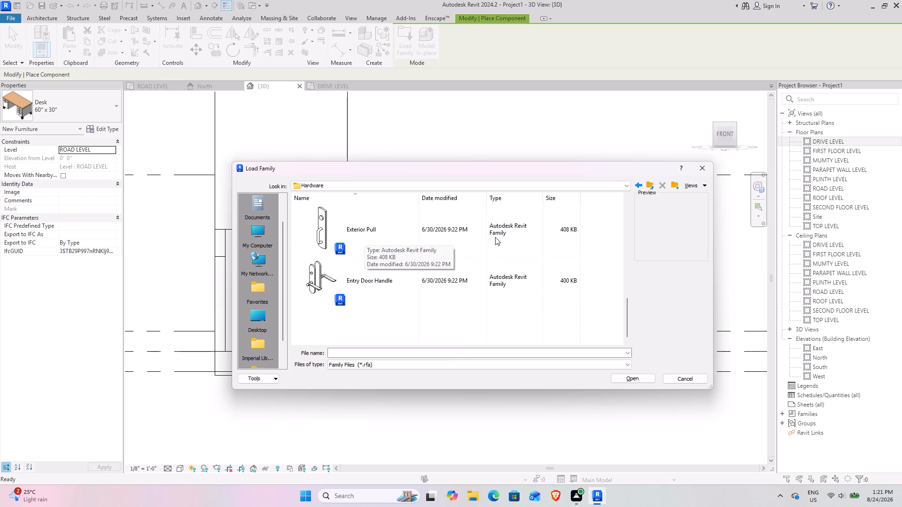
{"action": "left_click", "coordinate": [650, 183]}
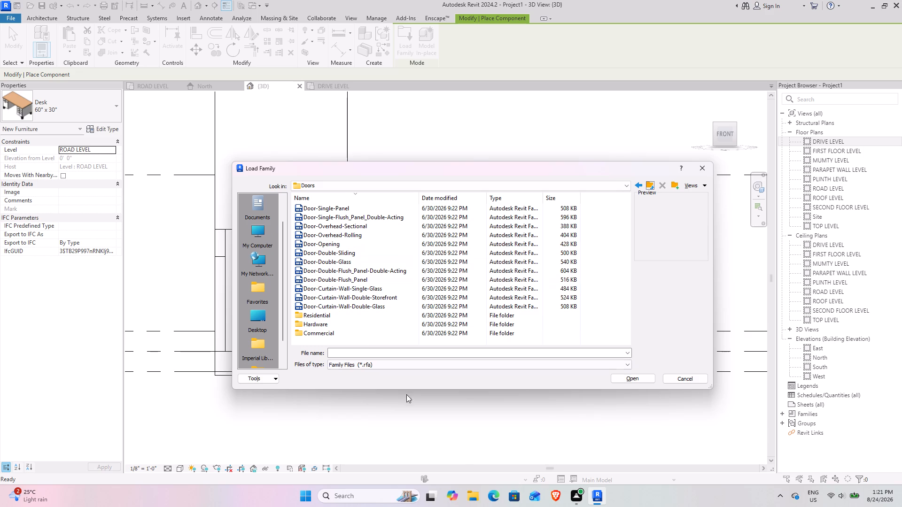
Switch to File Explorer, check the Program Files folder on drive C and its hidden-items display option, and close the window.
{"action": "left_click", "coordinate": [480, 496]}
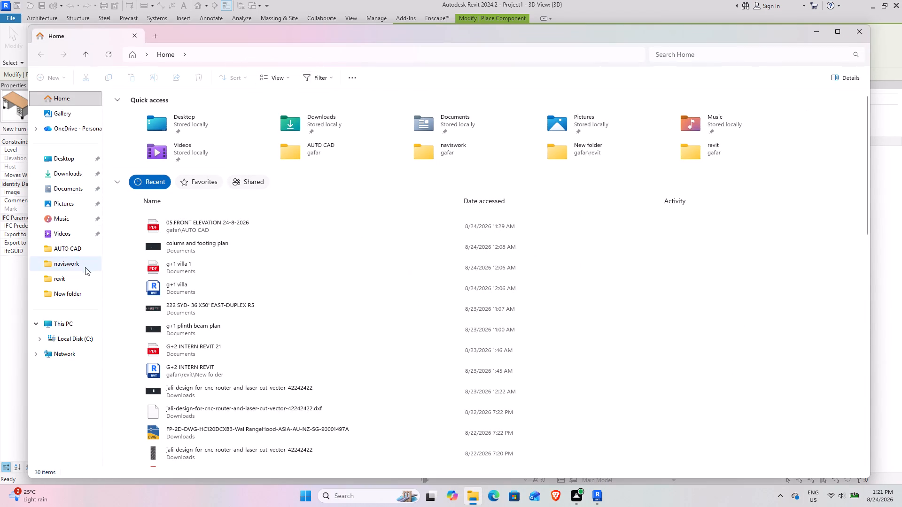
{"action": "left_click", "coordinate": [76, 338]}
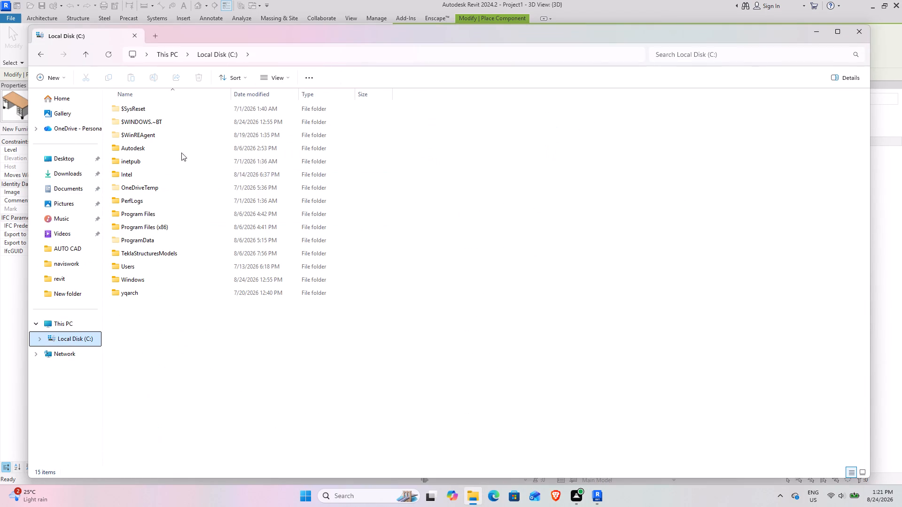
{"action": "double_click", "coordinate": [169, 215]}
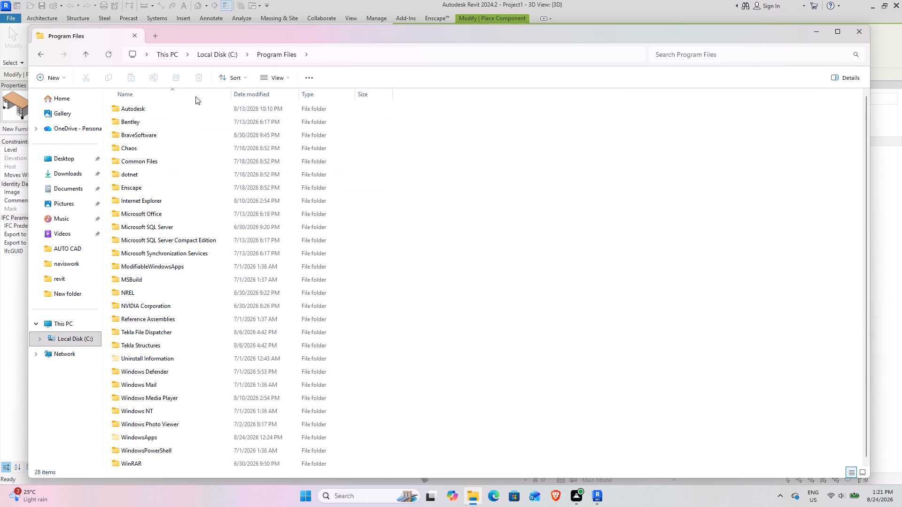
{"action": "left_click", "coordinate": [284, 79]}
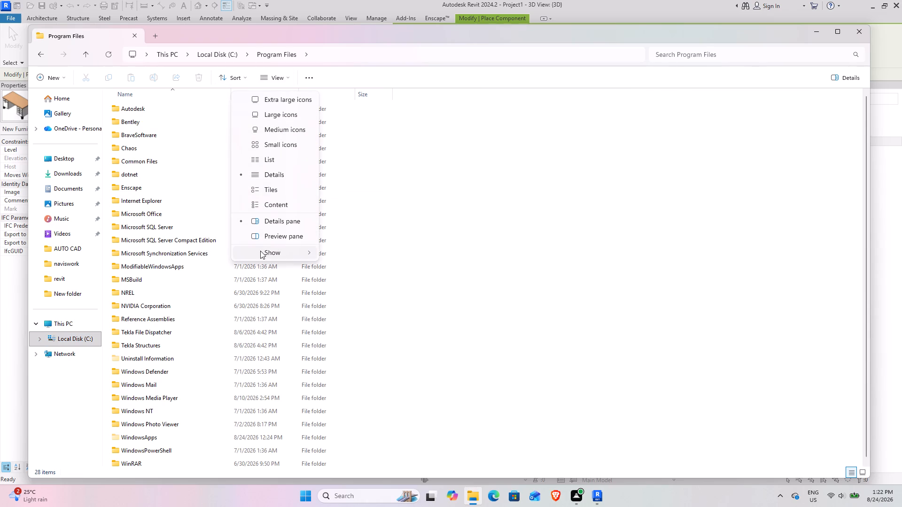
{"action": "left_click", "coordinate": [260, 251]}
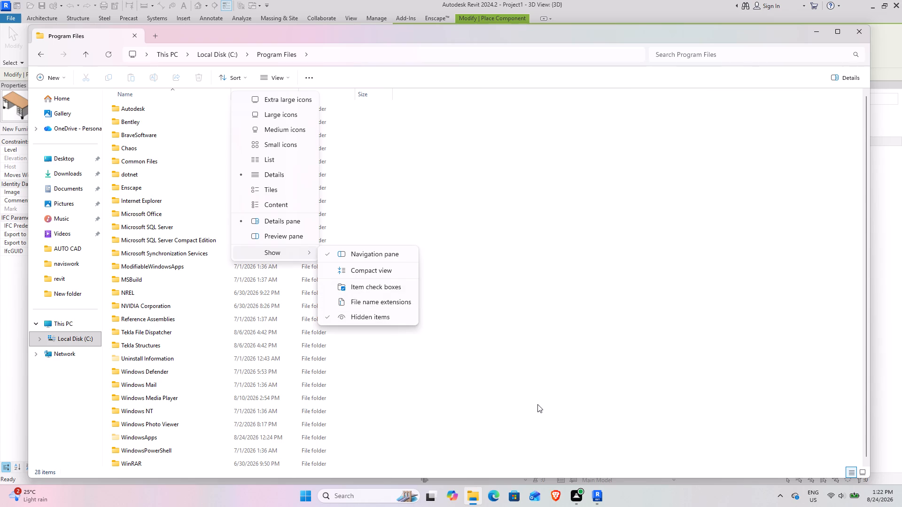
{"action": "left_click", "coordinate": [539, 322]}
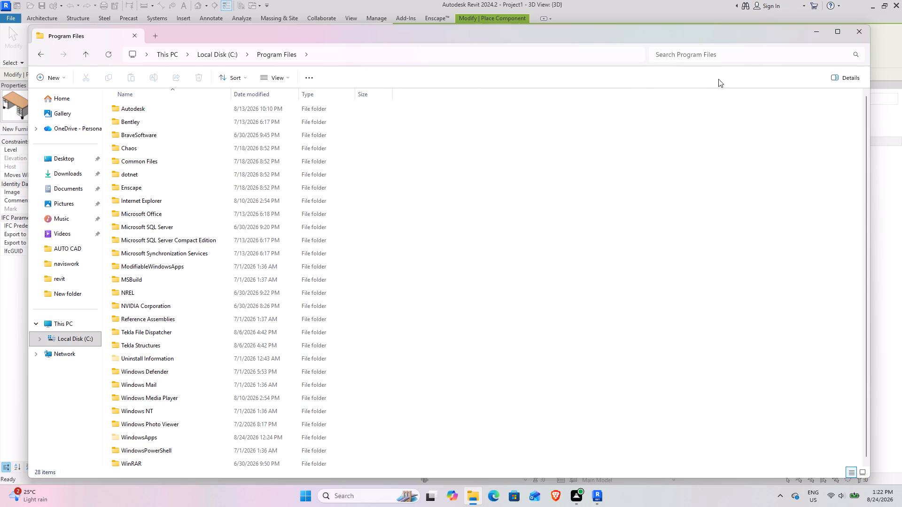
{"action": "left_click", "coordinate": [862, 37]}
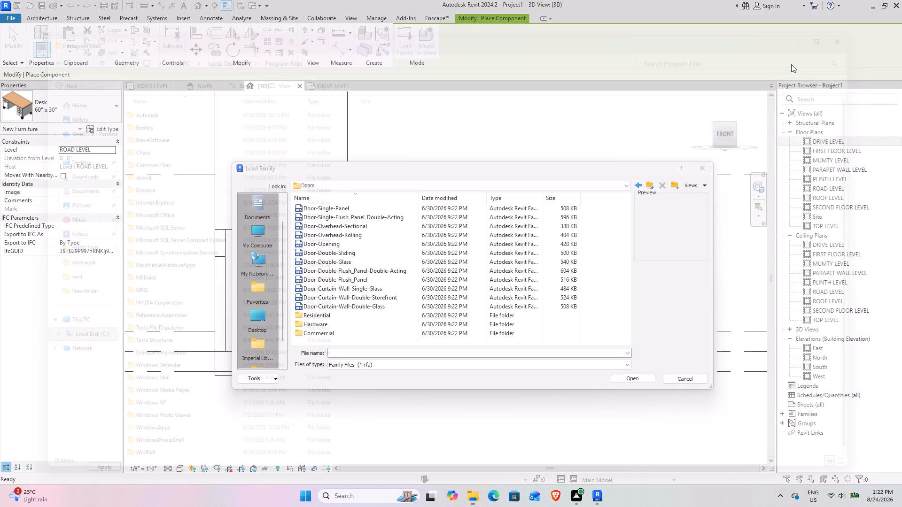
Browse the family loader from the imperial library to the Doors folder of the English US library.
{"action": "scroll", "coordinate": [345, 259], "scroll_direction": "up", "scroll_amount": 3}
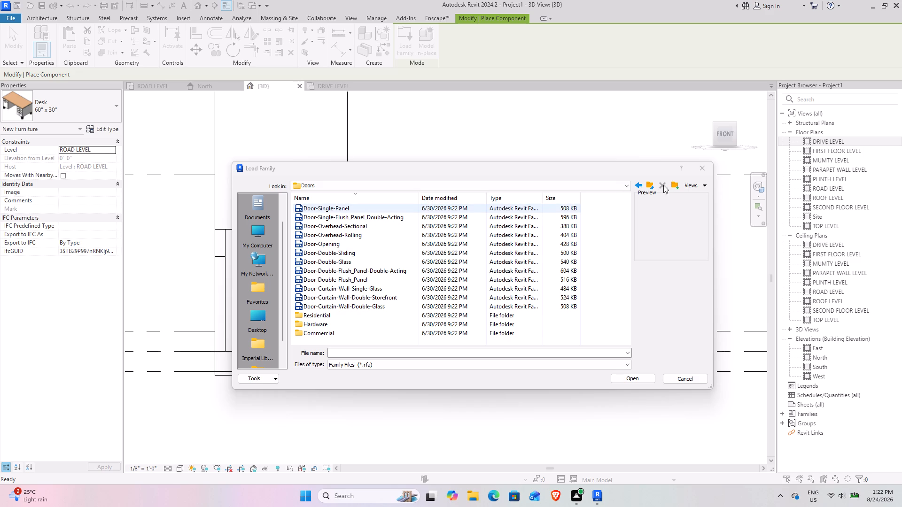
{"action": "left_click", "coordinate": [650, 184]}
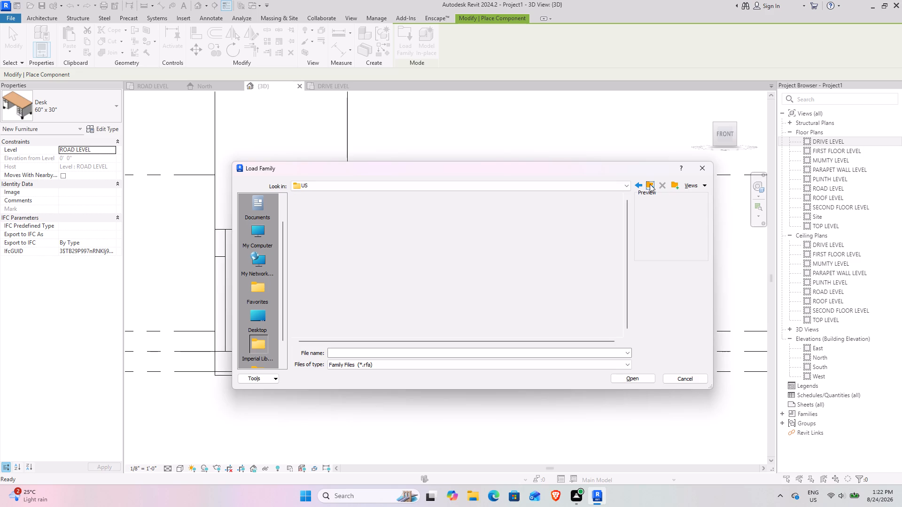
{"action": "left_click", "coordinate": [650, 184]}
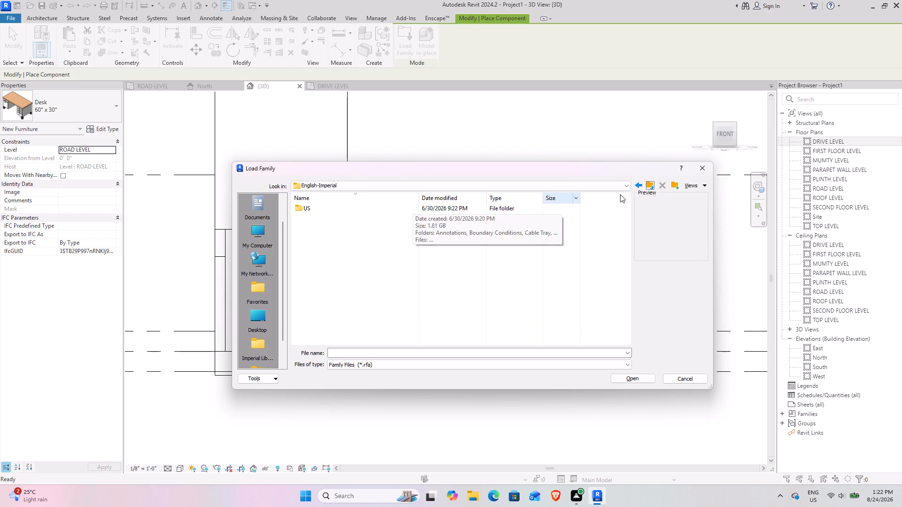
{"action": "left_click", "coordinate": [648, 182]}
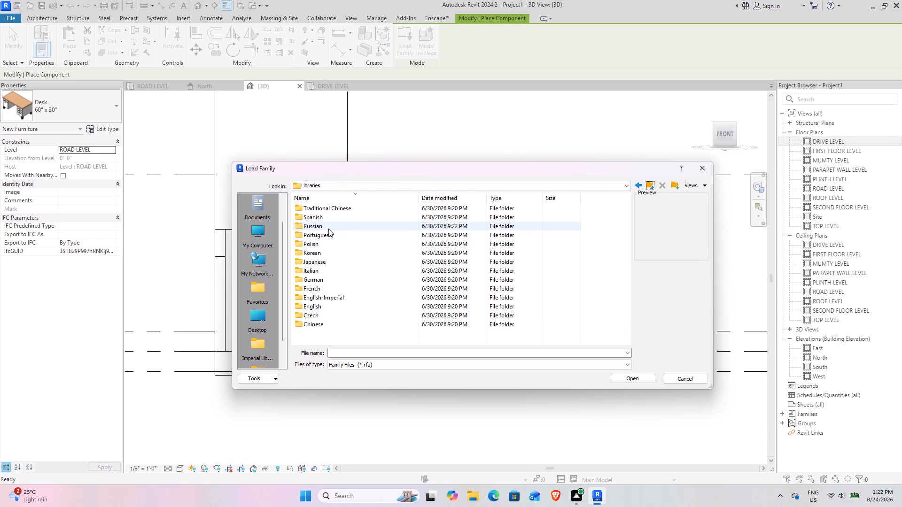
{"action": "double_click", "coordinate": [323, 306]}
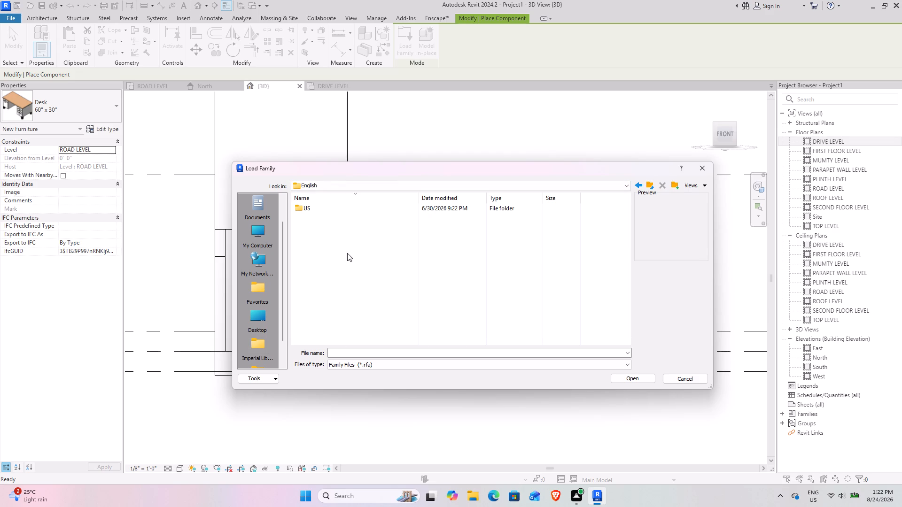
{"action": "double_click", "coordinate": [357, 213]}
{"action": "double_click", "coordinate": [357, 207]}
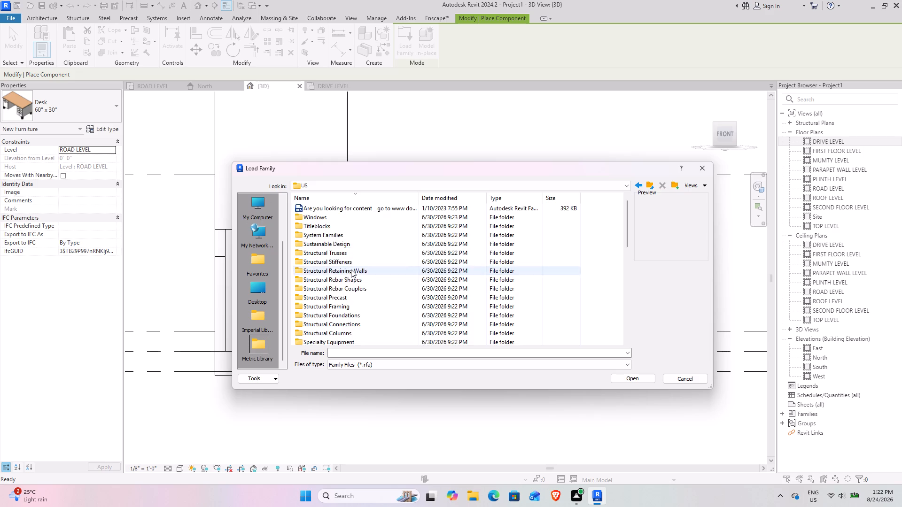
{"action": "scroll", "coordinate": [351, 269], "scroll_direction": "down", "scroll_amount": 4}
{"action": "scroll", "coordinate": [339, 246], "scroll_direction": "up", "scroll_amount": 4}
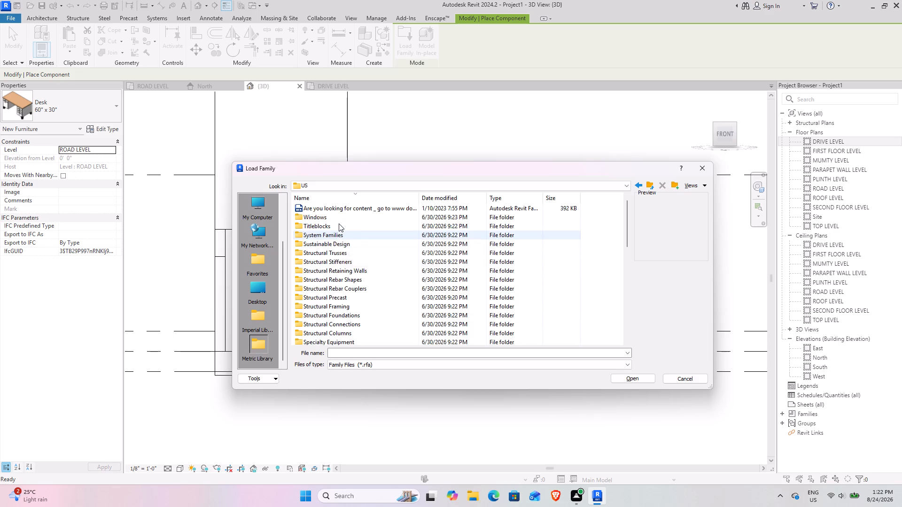
{"action": "scroll", "coordinate": [342, 264], "scroll_direction": "down", "scroll_amount": 3}
{"action": "double_click", "coordinate": [330, 249]}
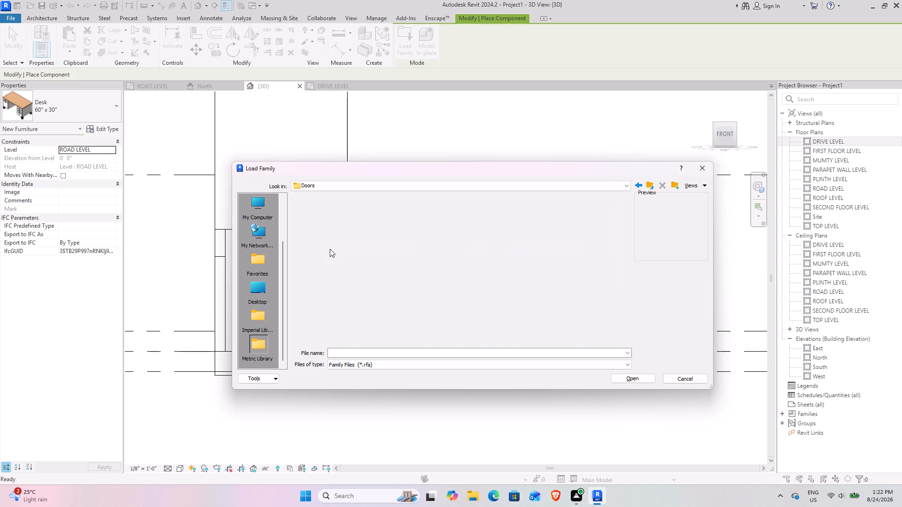
{"action": "scroll", "coordinate": [351, 283], "scroll_direction": "up", "scroll_amount": 3, "text": "ctrl"}
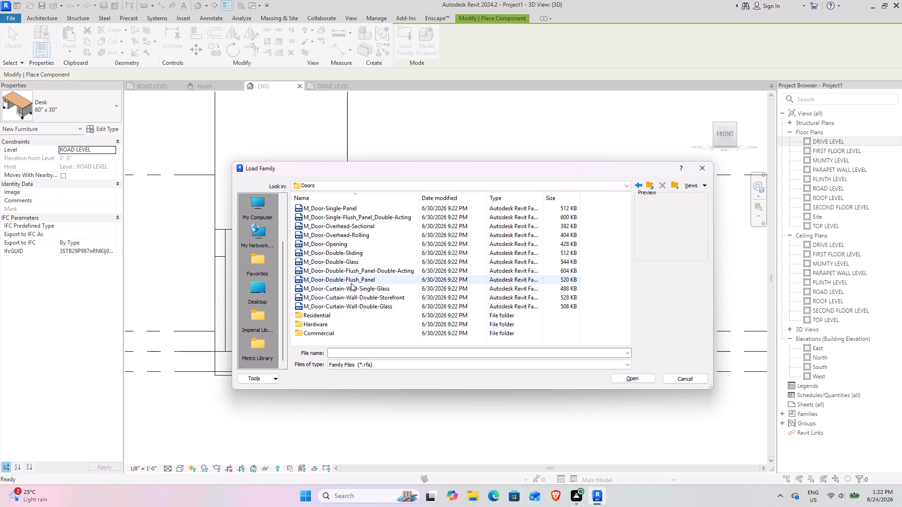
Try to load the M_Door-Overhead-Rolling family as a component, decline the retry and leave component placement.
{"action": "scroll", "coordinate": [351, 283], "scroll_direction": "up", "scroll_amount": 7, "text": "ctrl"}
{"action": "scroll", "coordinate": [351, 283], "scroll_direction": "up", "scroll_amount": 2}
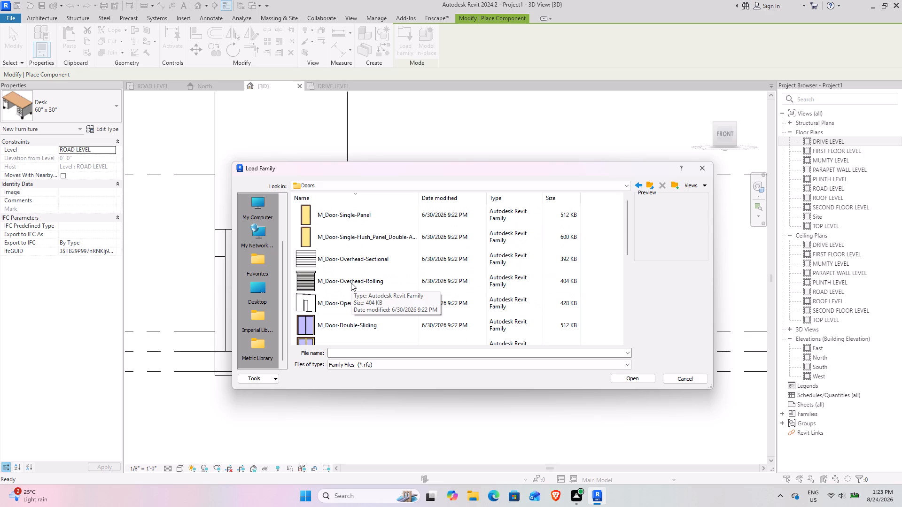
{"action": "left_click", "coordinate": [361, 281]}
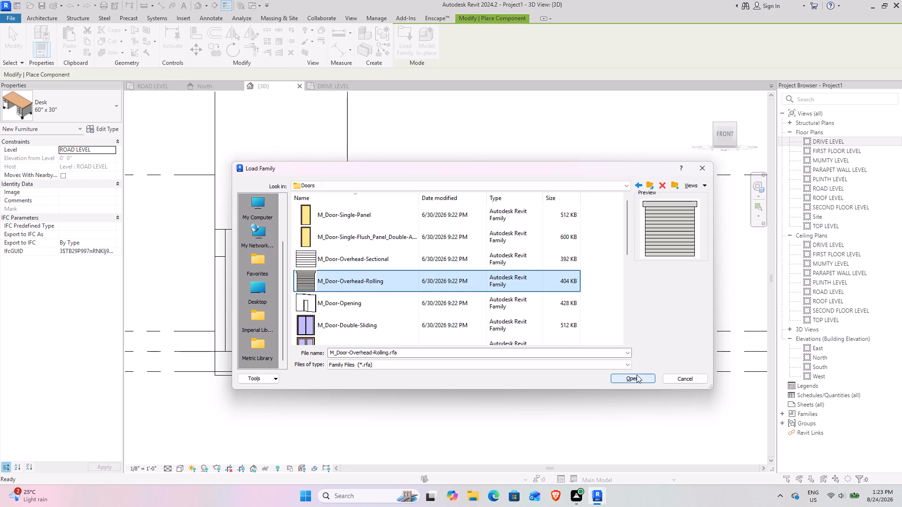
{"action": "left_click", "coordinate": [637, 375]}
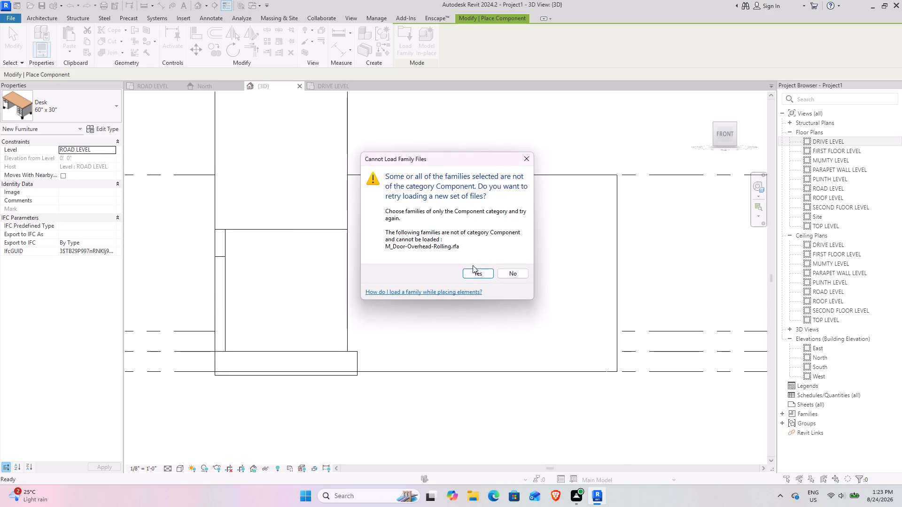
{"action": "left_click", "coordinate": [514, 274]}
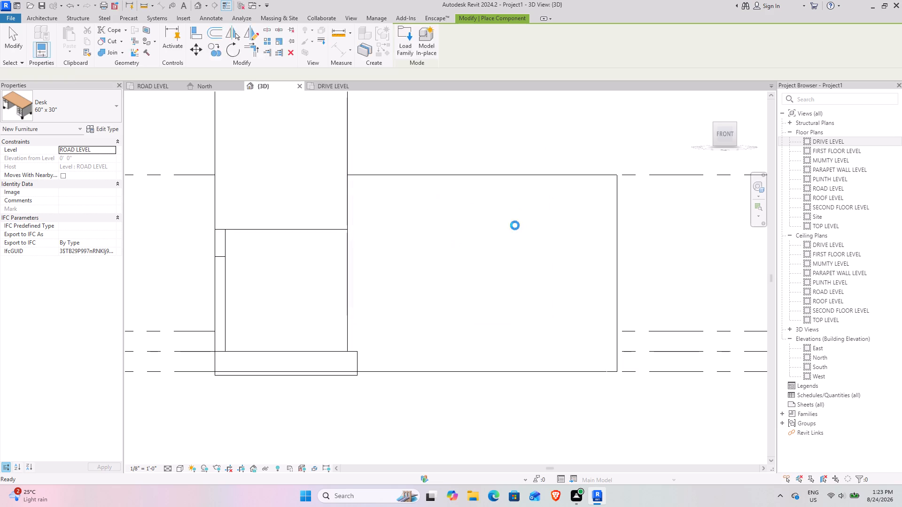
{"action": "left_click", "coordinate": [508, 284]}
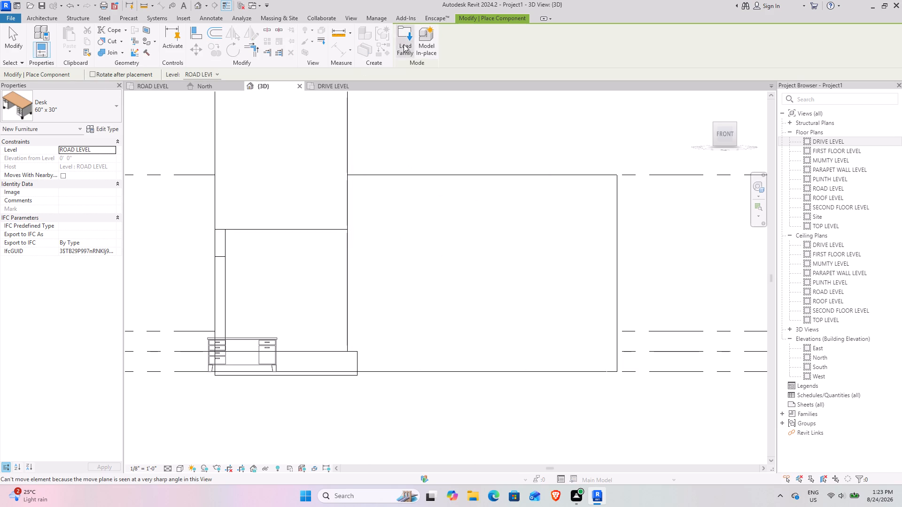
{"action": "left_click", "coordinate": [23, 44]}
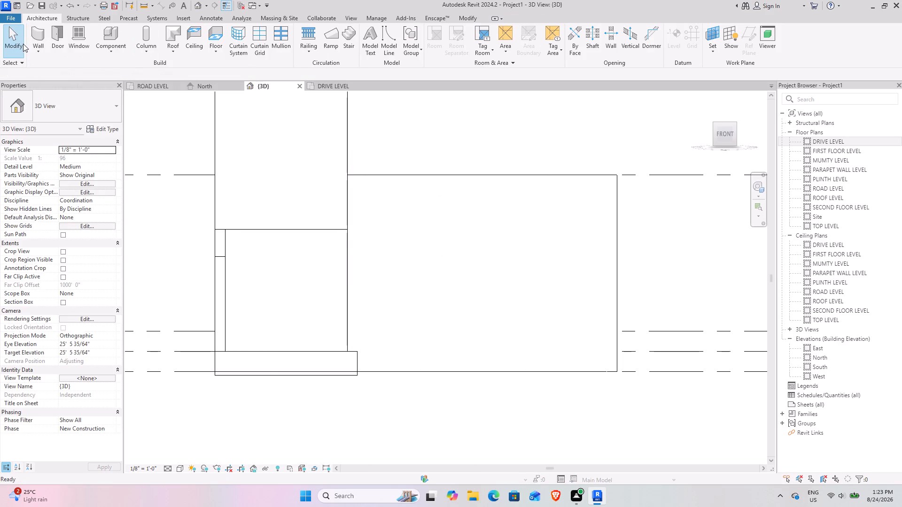
Start the Door command and load the M_Door-Overhead-Rolling family from the English US Doors folder.
{"action": "left_click", "coordinate": [66, 44]}
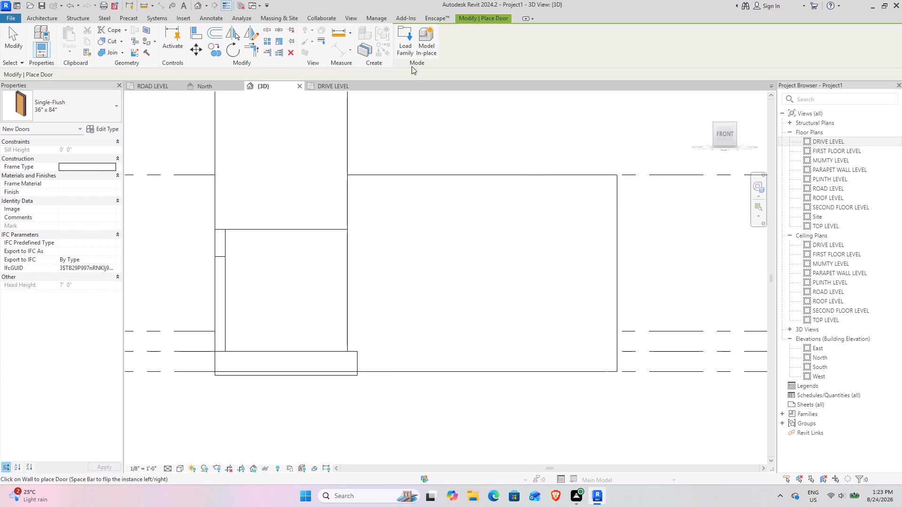
{"action": "left_click", "coordinate": [411, 53]}
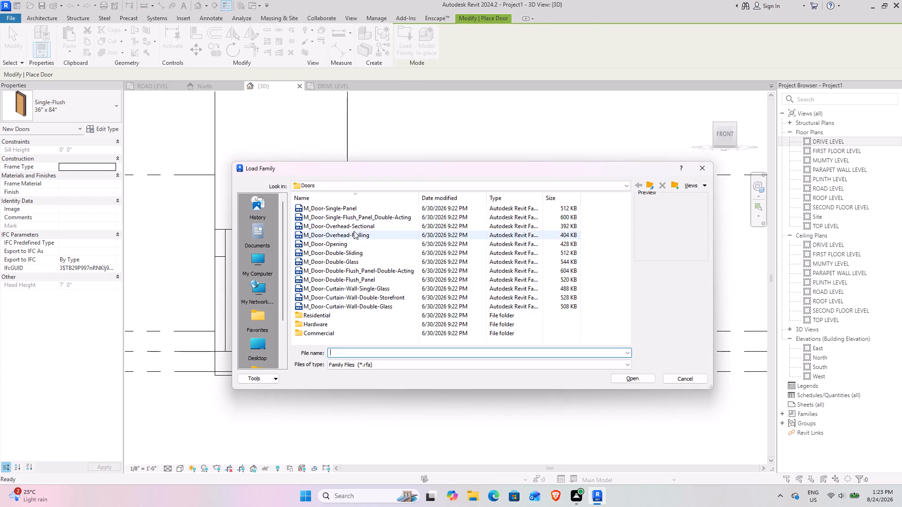
{"action": "scroll", "coordinate": [354, 230], "scroll_direction": "up", "scroll_amount": 3, "text": "ctrl"}
{"action": "scroll", "coordinate": [354, 230], "scroll_direction": "down", "scroll_amount": 1, "text": "ctrl"}
{"action": "scroll", "coordinate": [354, 230], "scroll_direction": "up", "scroll_amount": 10, "text": "ctrl"}
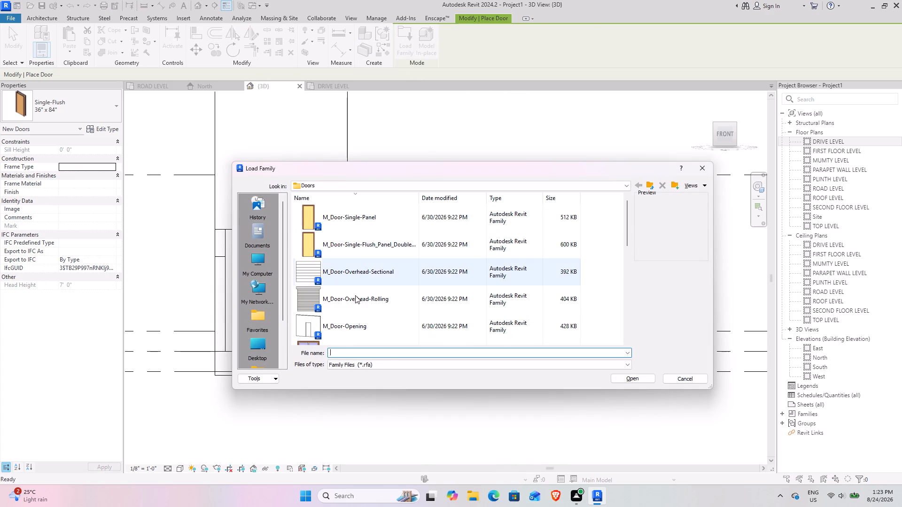
{"action": "left_click", "coordinate": [355, 299]}
{"action": "left_click", "coordinate": [634, 376]}
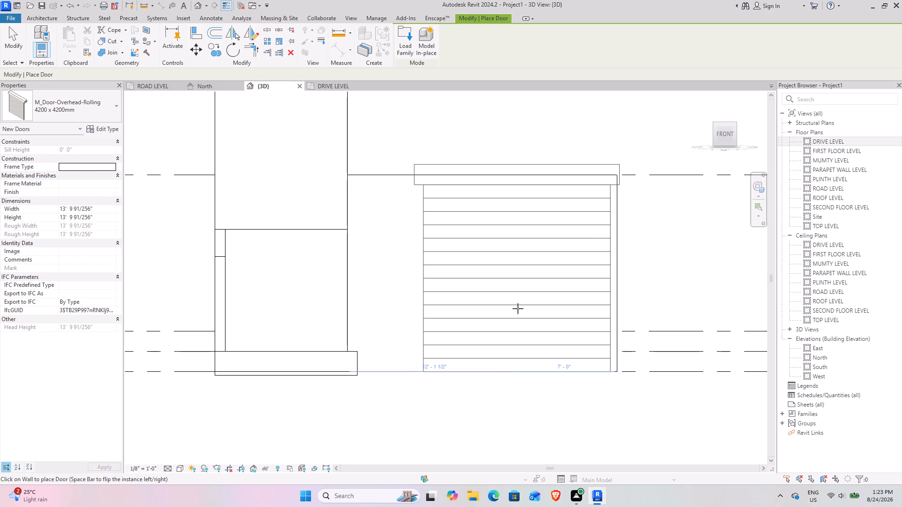
Place a 7' wide, 12' high overhead rolling door in the front wall, centred about 6'-6" from the wall's right-hand end.
{"action": "left_click", "coordinate": [95, 208]}
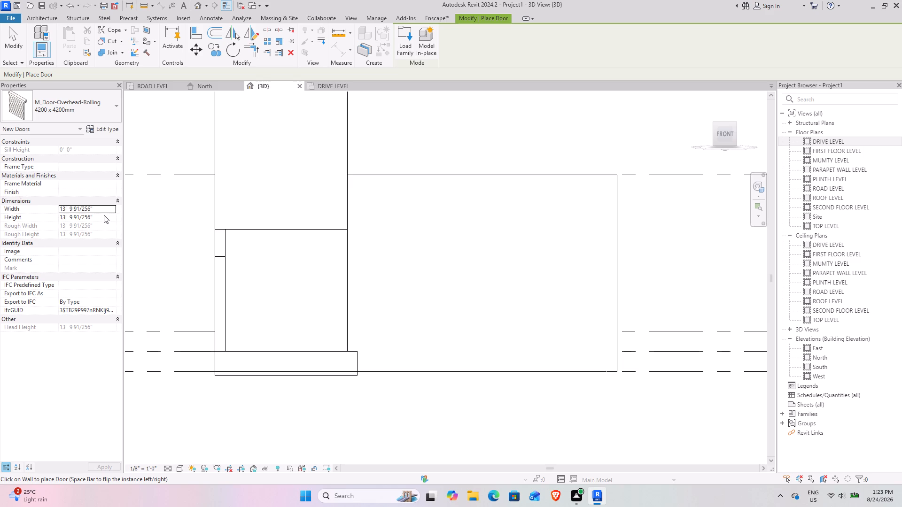
{"action": "left_click", "coordinate": [109, 204]}
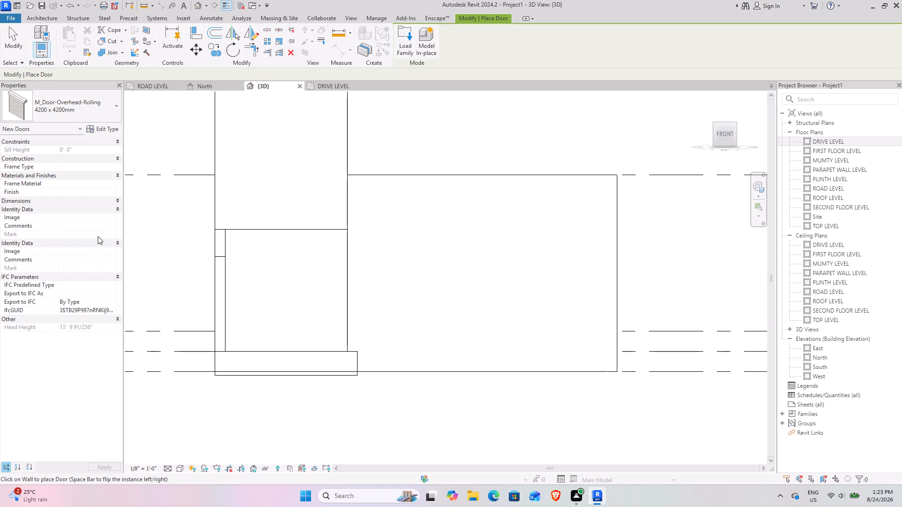
{"action": "left_click", "coordinate": [115, 200]}
{"action": "left_click", "coordinate": [98, 210]}
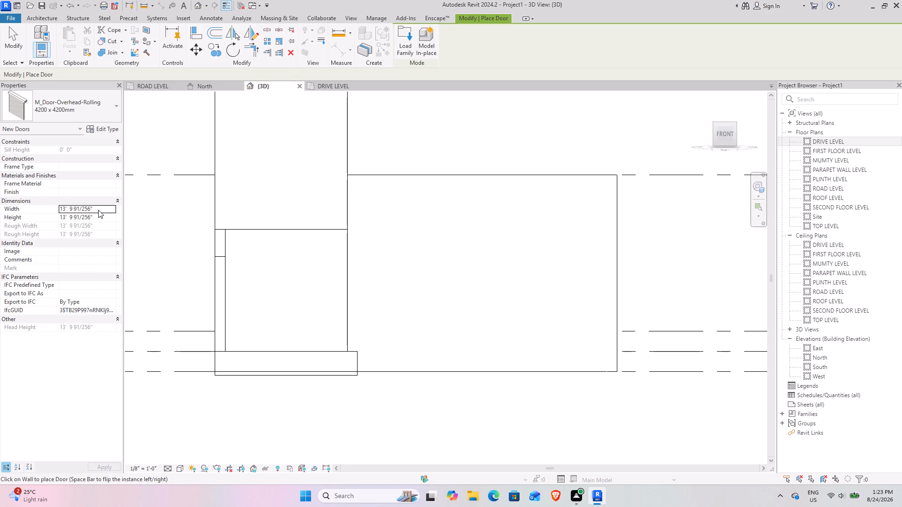
{"action": "type", "text": "7'"}
{"action": "key", "text": "Return"}
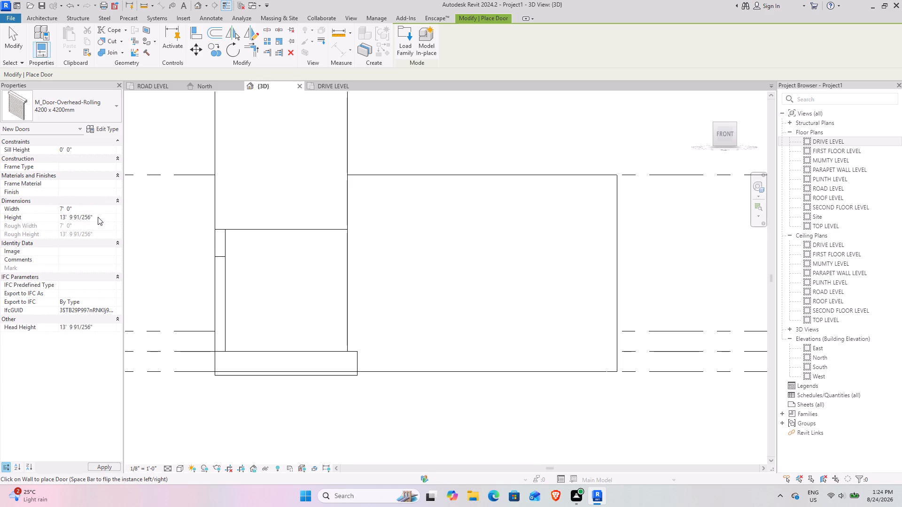
{"action": "left_click", "coordinate": [98, 217]}
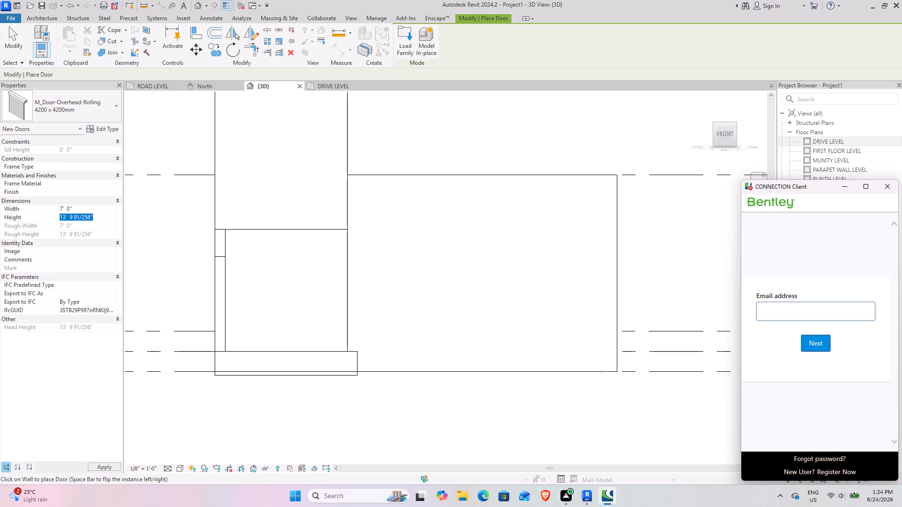
{"action": "left_click", "coordinate": [887, 189]}
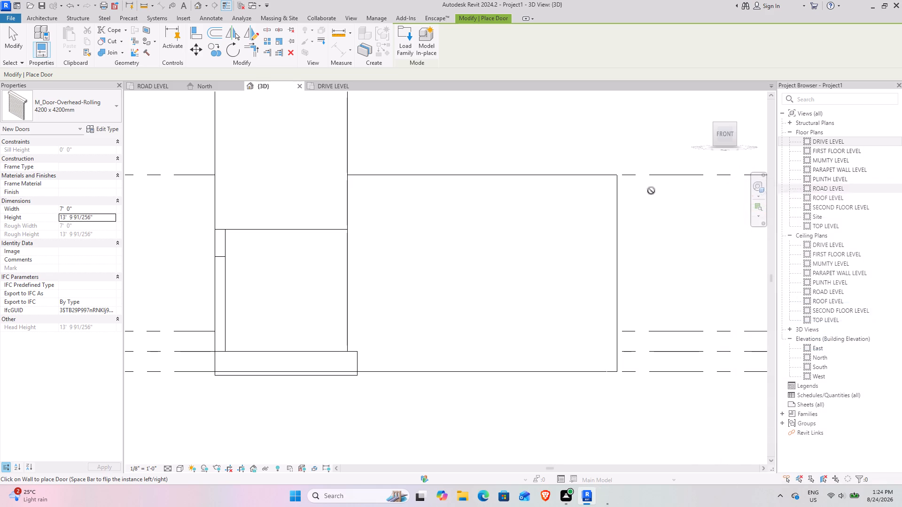
{"action": "left_click", "coordinate": [100, 218]}
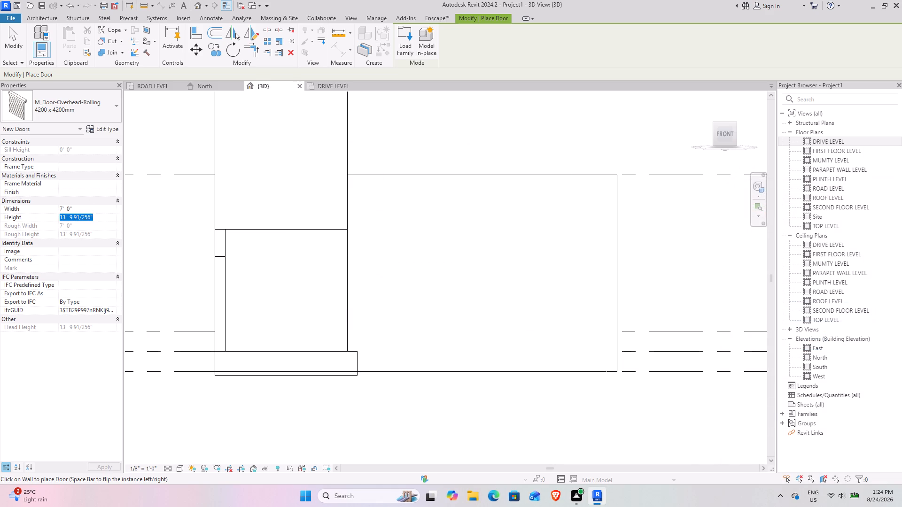
{"action": "type", "text": "12'"}
{"action": "key", "text": "Return"}
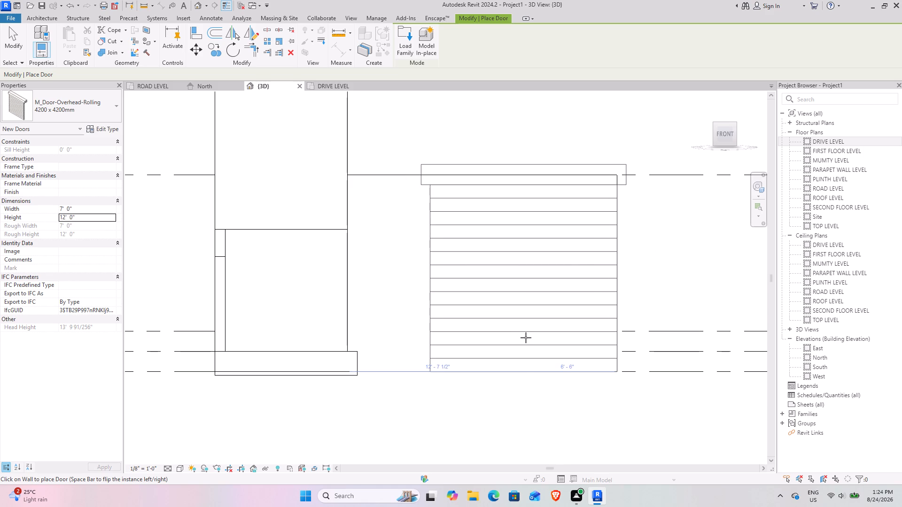
{"action": "left_click", "coordinate": [81, 215]}
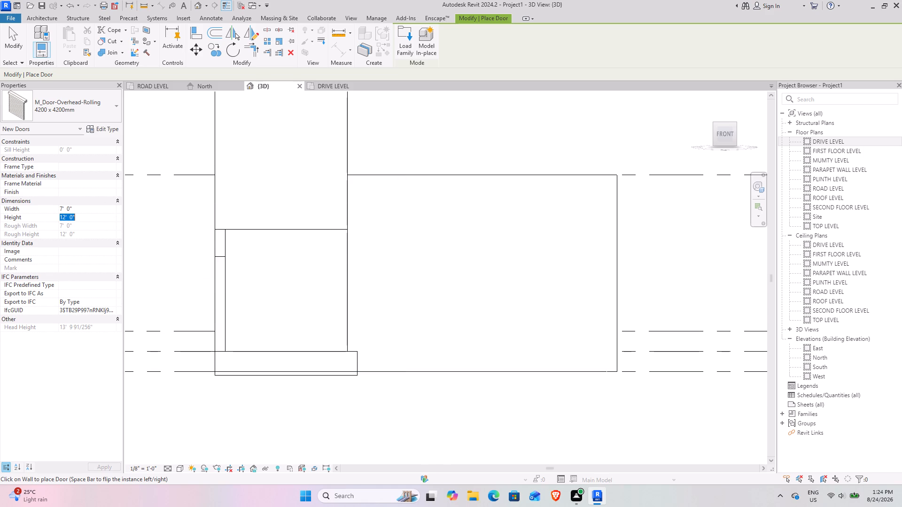
{"action": "key", "text": "Return"}
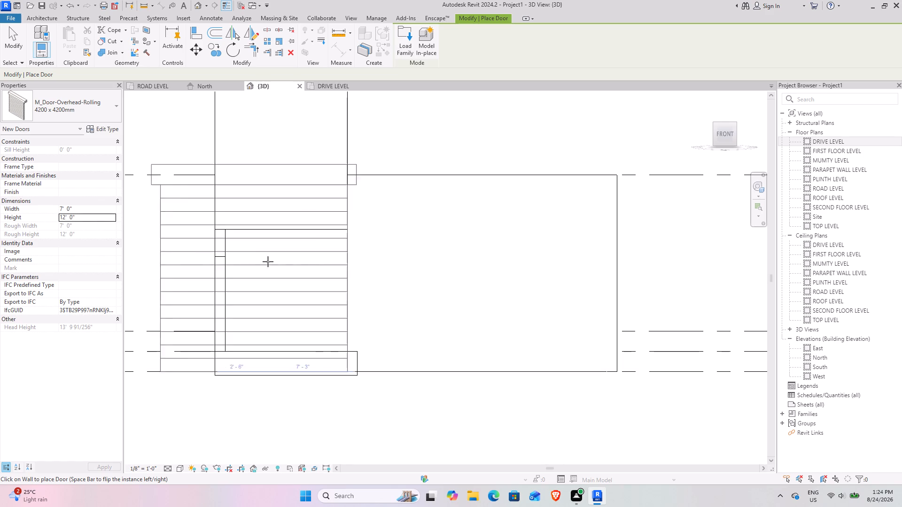
{"action": "left_click", "coordinate": [523, 311]}
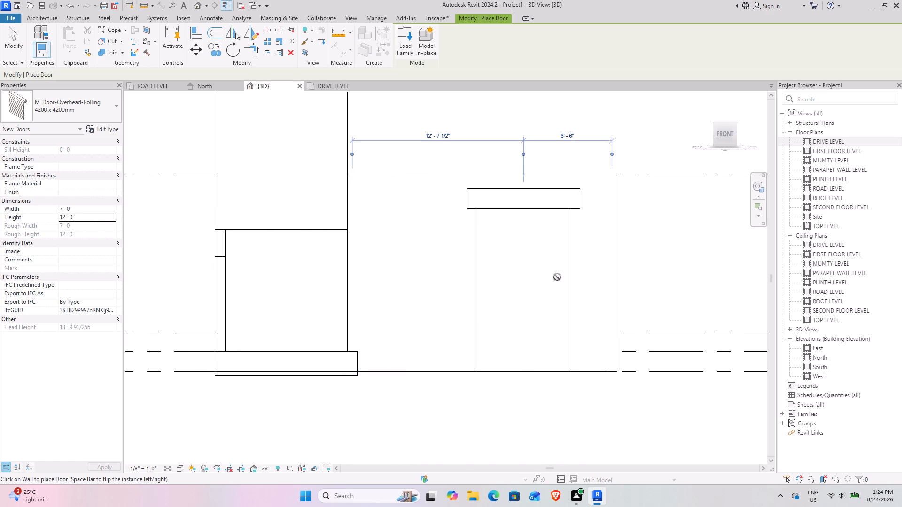
{"action": "key", "text": "Escape"}
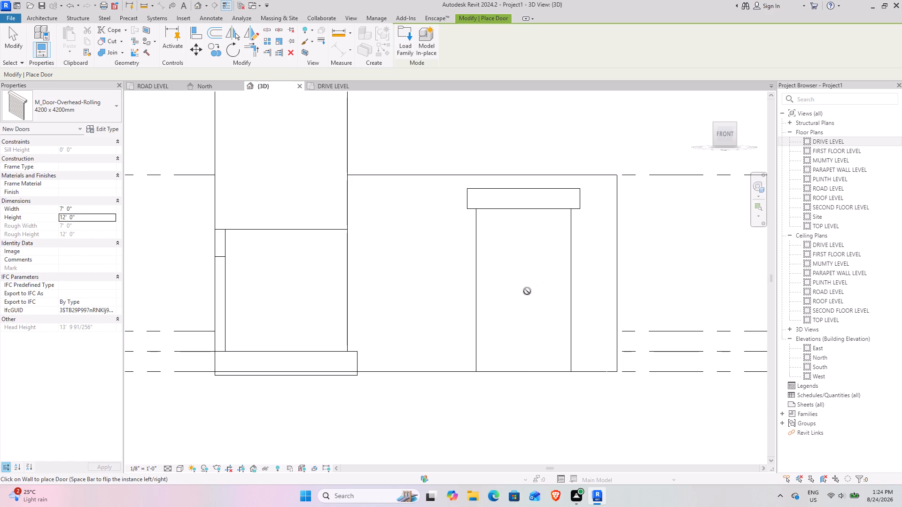
{"action": "key", "text": "Escape"}
{"action": "key", "text": "Escape"}
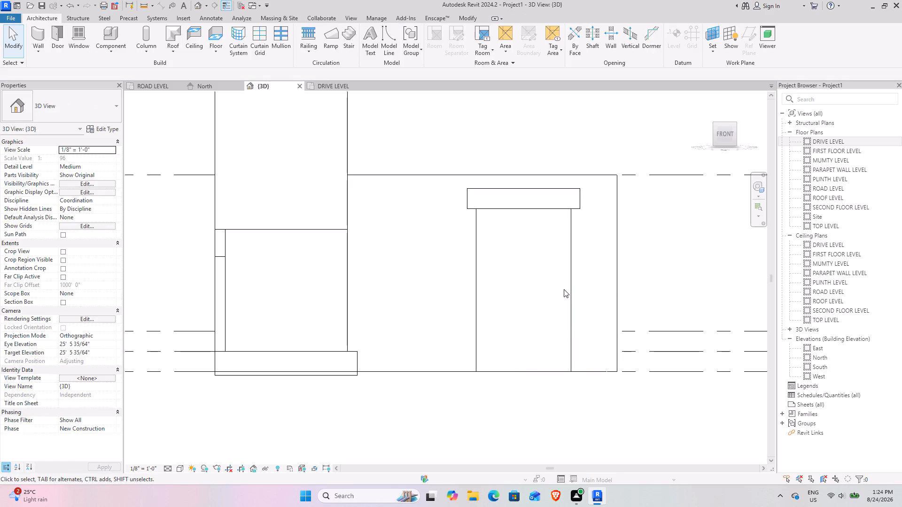
Nudge the rolling door along the front wall until its centre is about 4'-4" from the wall's right-hand end.
{"action": "left_click", "coordinate": [572, 272]}
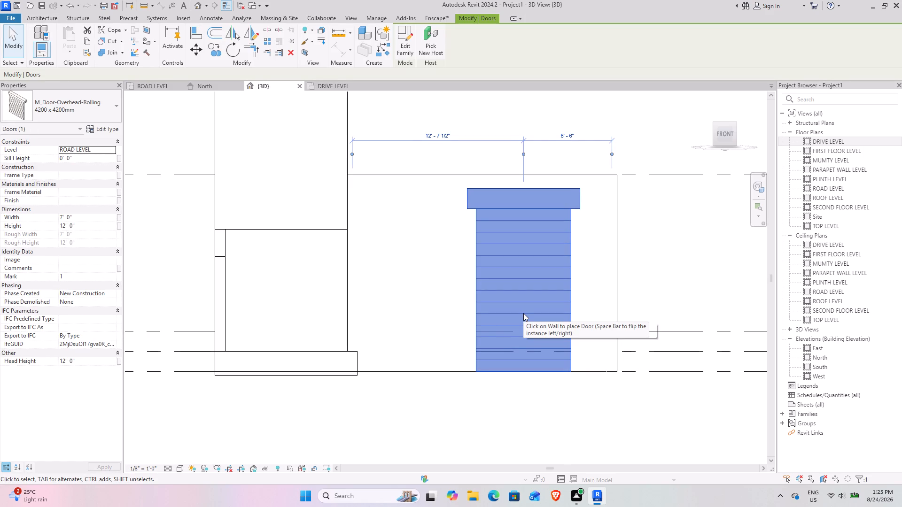
{"action": "key", "text": "Right"}
{"action": "key", "text": "Right"}
{"action": "key", "text": "Right"}
{"action": "key", "text": "Right"}
{"action": "key", "text": "Right"}
{"action": "key", "text": "Right"}
{"action": "key", "text": "Right"}
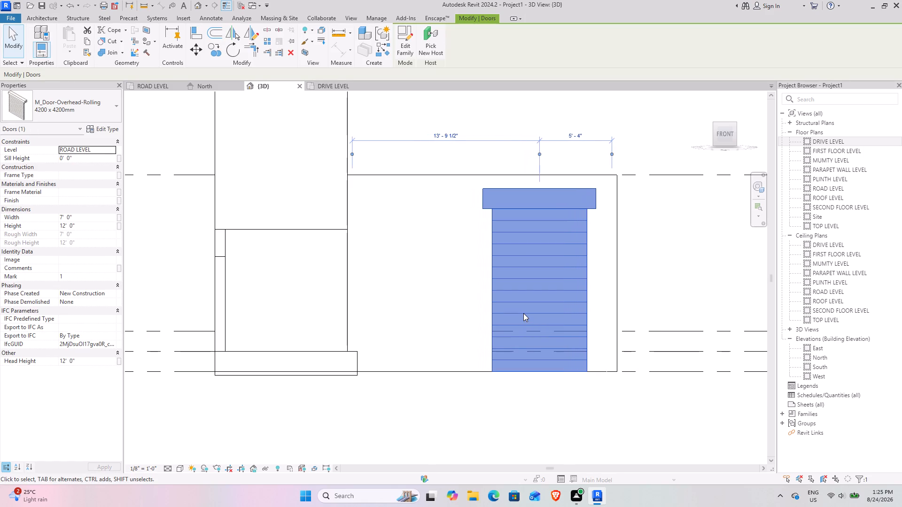
{"action": "key", "text": "Right"}
{"action": "key", "text": "Right"}
{"action": "key", "text": "Right"}
{"action": "key", "text": "Right"}
{"action": "key", "text": "Right"}
{"action": "key", "text": "Right"}
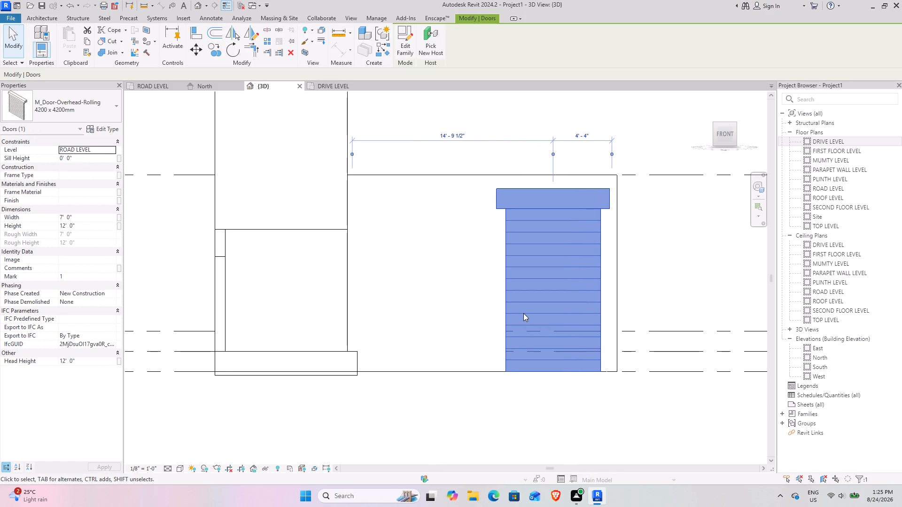
Deselect the rolling door and change the 3D view's visual style so the surfaces show their colours and materials.
{"action": "left_click", "coordinate": [309, 193]}
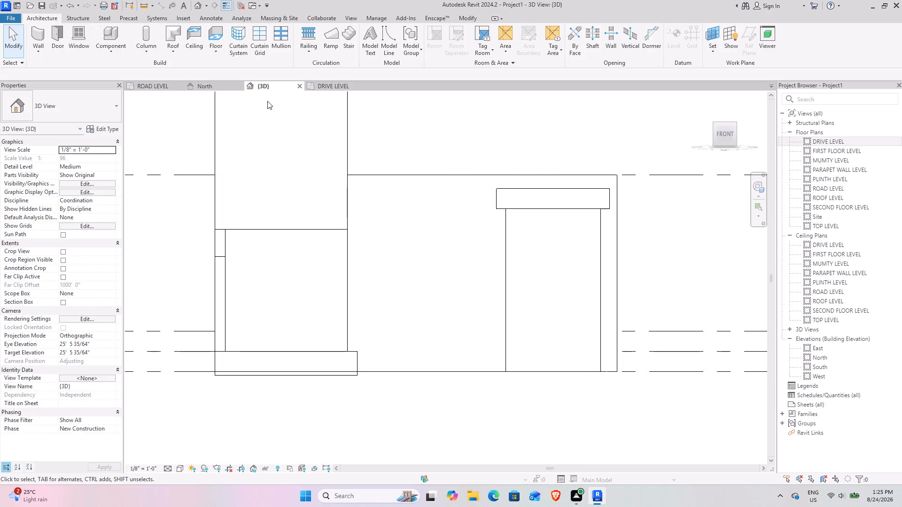
{"action": "left_click", "coordinate": [180, 471]}
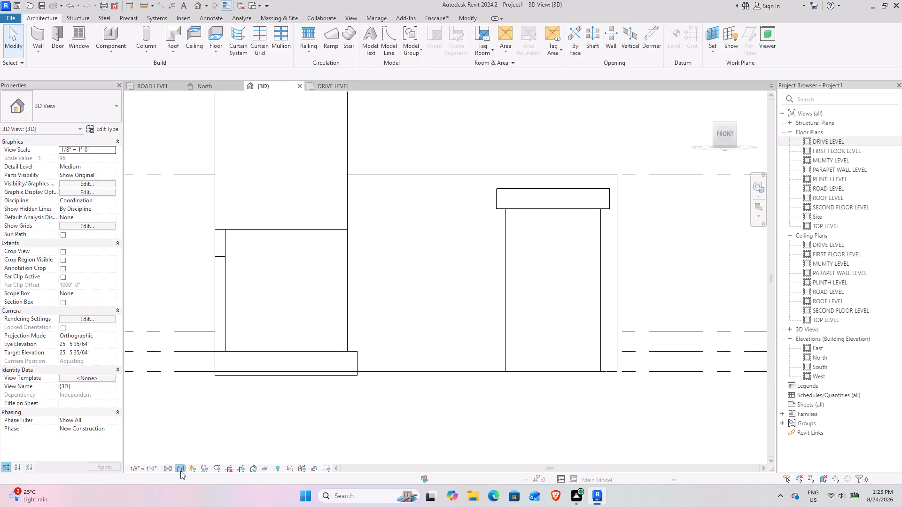
{"action": "left_click", "coordinate": [187, 461]}
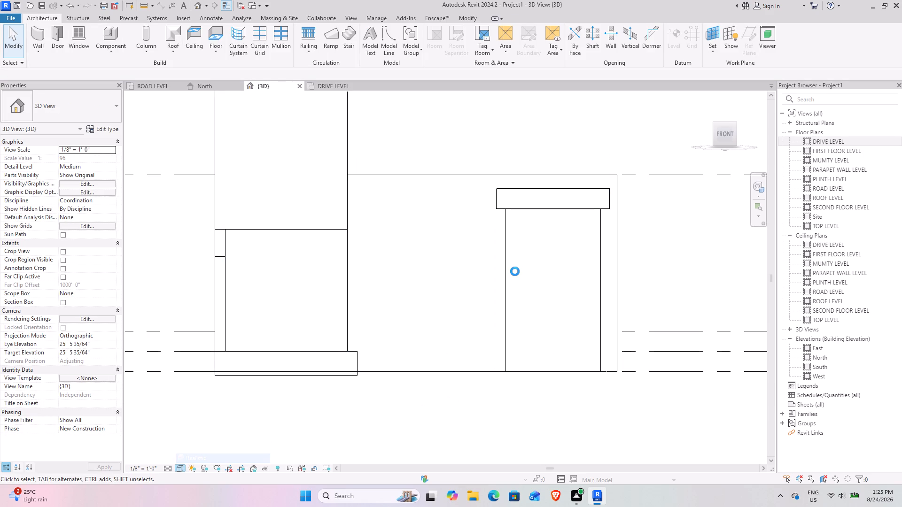
Set the 3D view's detail level to Fine.
{"action": "scroll", "coordinate": [546, 181], "scroll_direction": "up", "scroll_amount": 2}
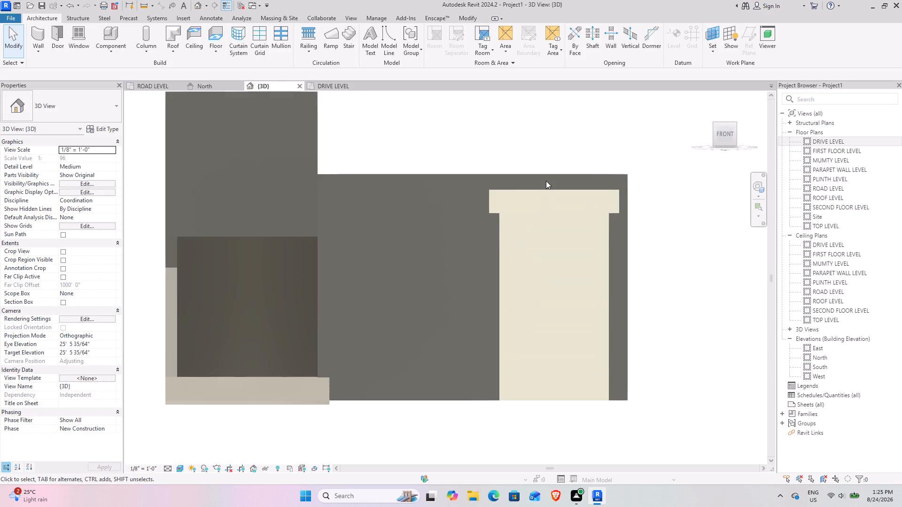
{"action": "scroll", "coordinate": [508, 268], "scroll_direction": "down", "scroll_amount": 6}
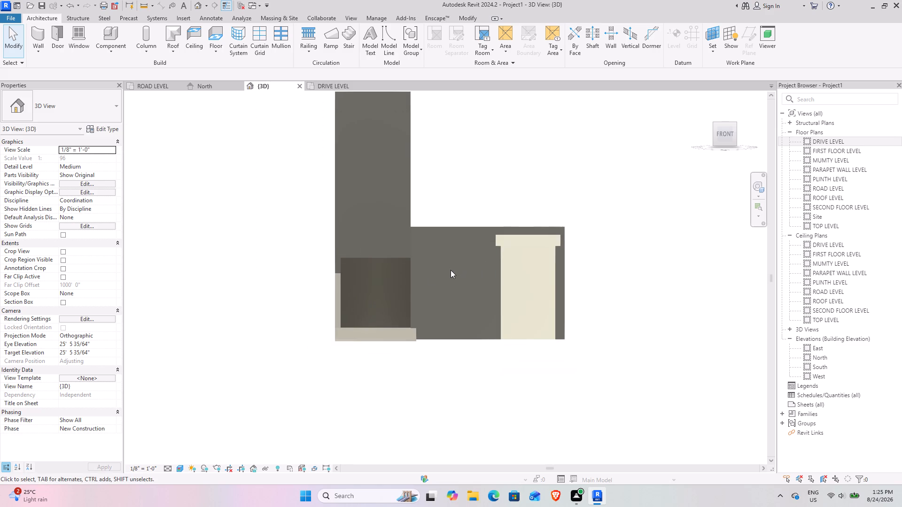
{"action": "left_click", "coordinate": [171, 472]}
{"action": "left_click", "coordinate": [172, 460]}
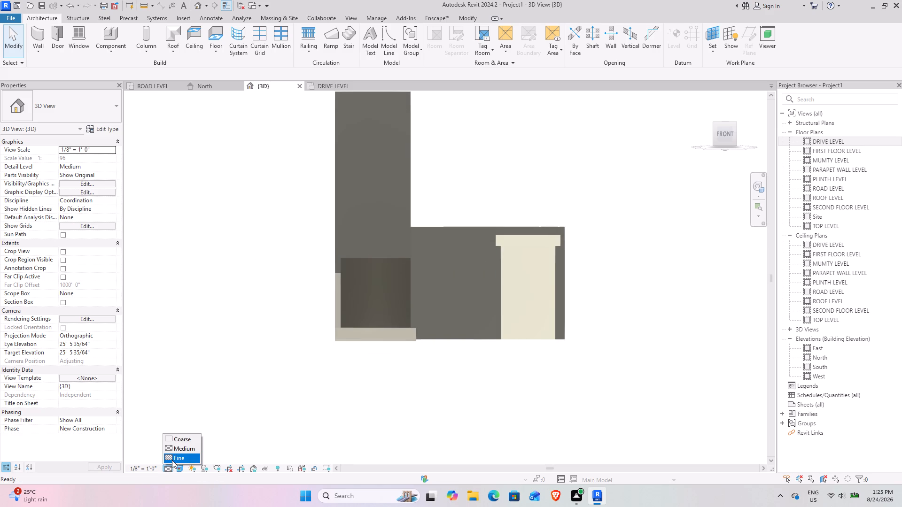
{"action": "left_click", "coordinate": [168, 474]}
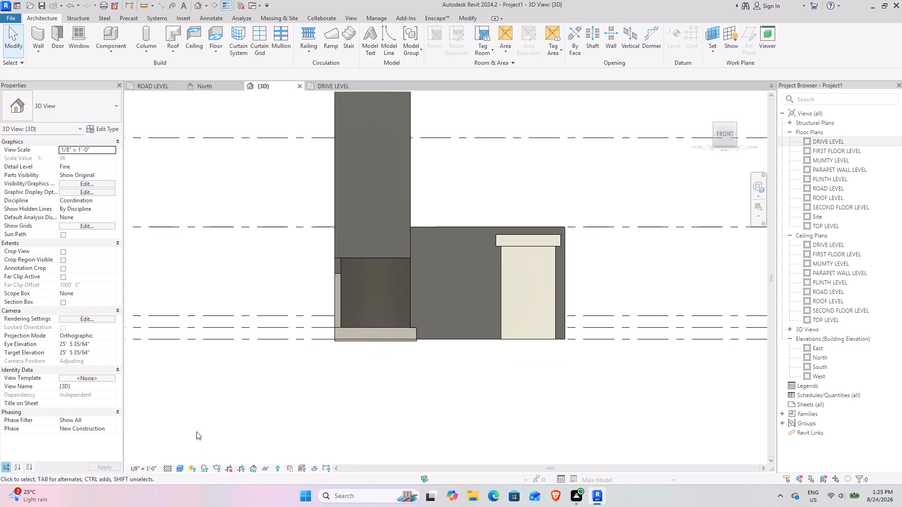
{"action": "left_click", "coordinate": [164, 468]}
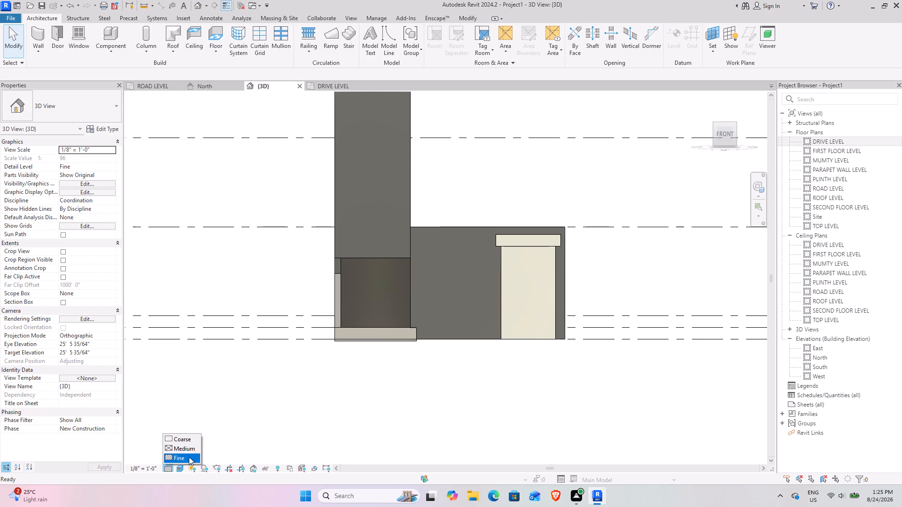
{"action": "left_click", "coordinate": [425, 410]}
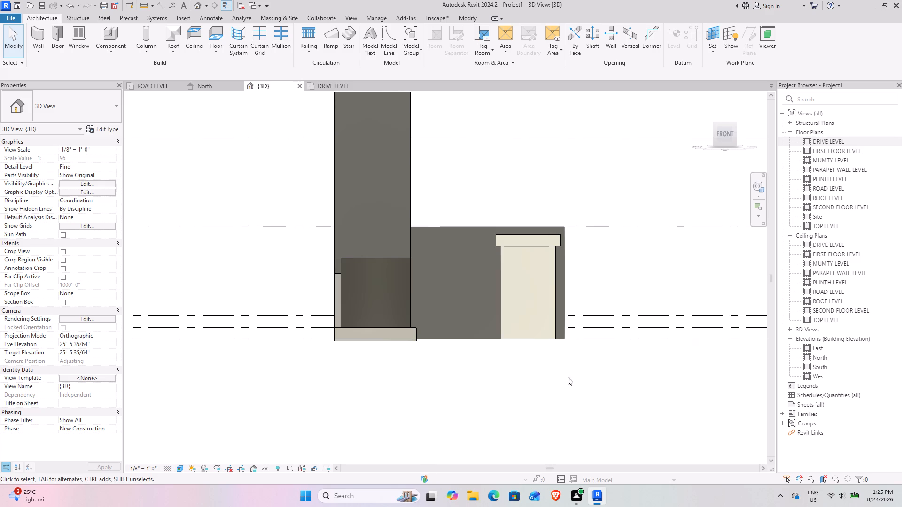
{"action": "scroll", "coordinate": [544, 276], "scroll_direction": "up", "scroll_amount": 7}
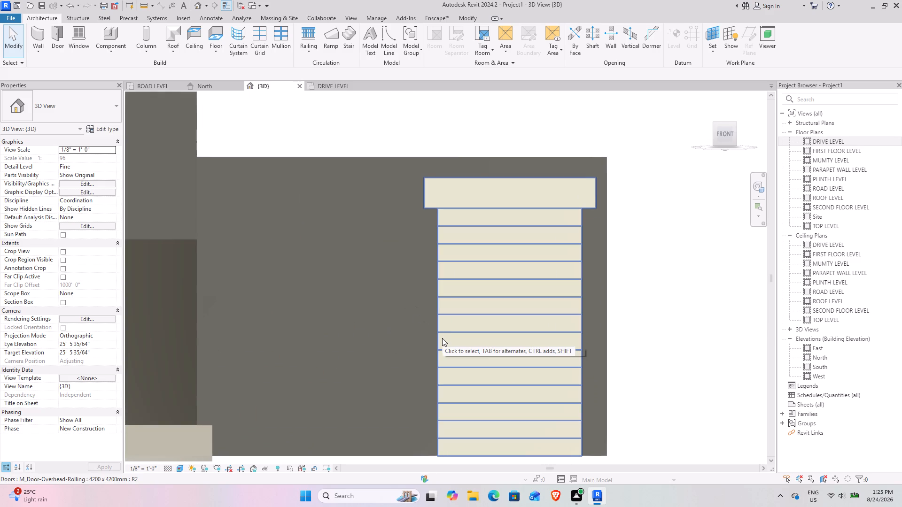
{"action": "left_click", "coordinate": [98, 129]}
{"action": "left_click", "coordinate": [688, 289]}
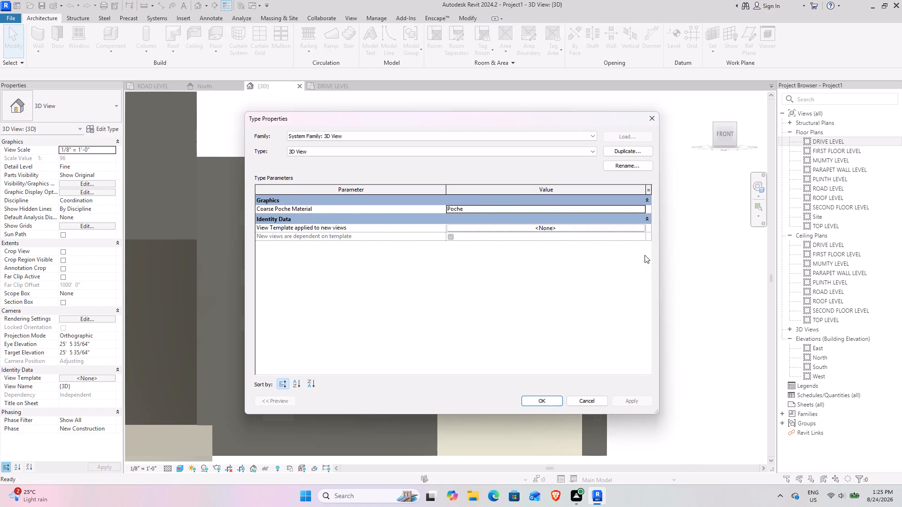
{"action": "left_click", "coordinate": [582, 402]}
Review the type properties of the M_Door-Overhead-Rolling door, leave them without edits and deselect the door.
{"action": "left_click", "coordinate": [436, 293]}
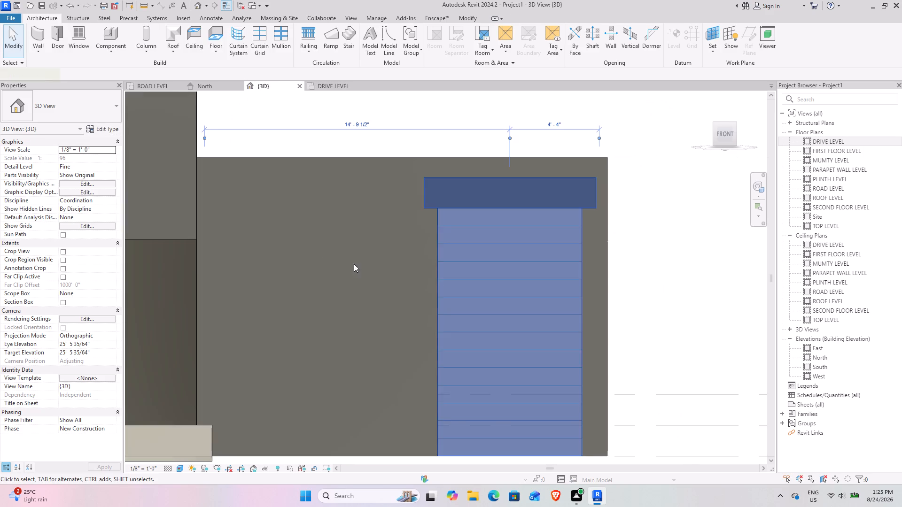
{"action": "left_click", "coordinate": [102, 126]}
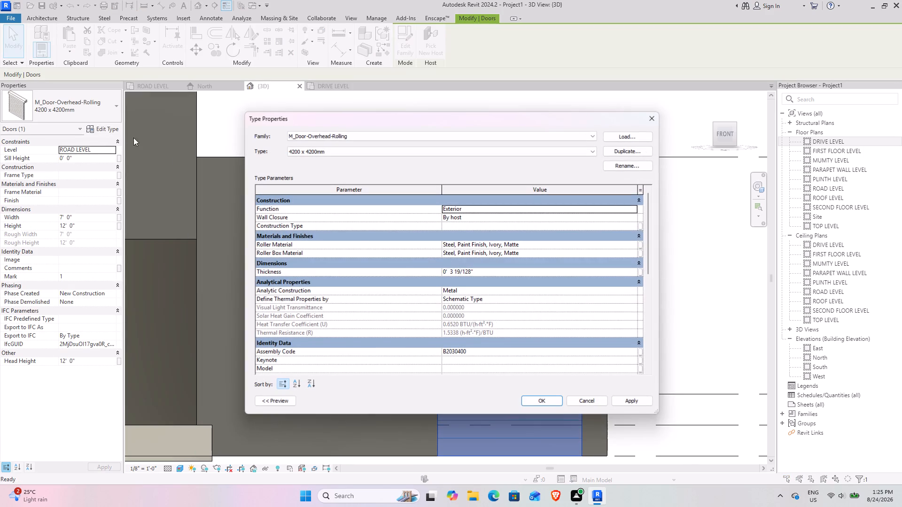
{"action": "scroll", "coordinate": [482, 319], "scroll_direction": "down", "scroll_amount": 2}
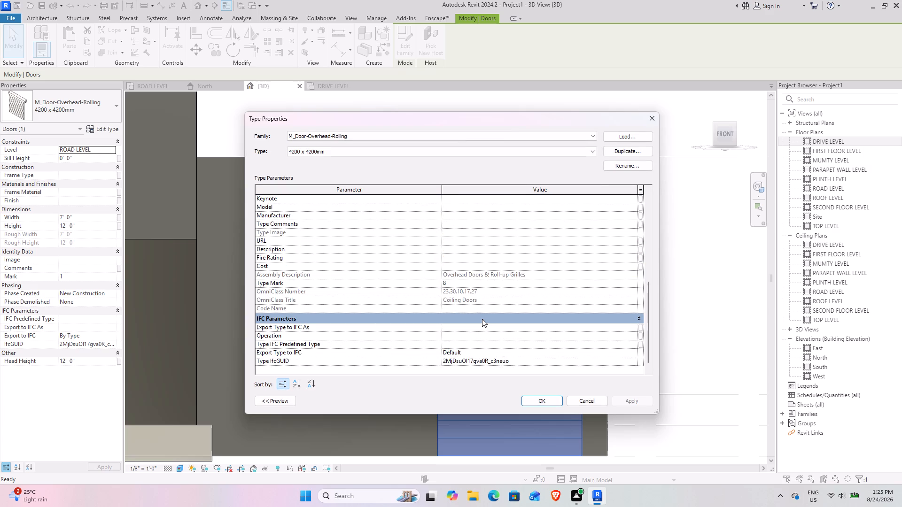
{"action": "scroll", "coordinate": [482, 319], "scroll_direction": "down", "scroll_amount": 3}
{"action": "scroll", "coordinate": [482, 321], "scroll_direction": "up", "scroll_amount": 3}
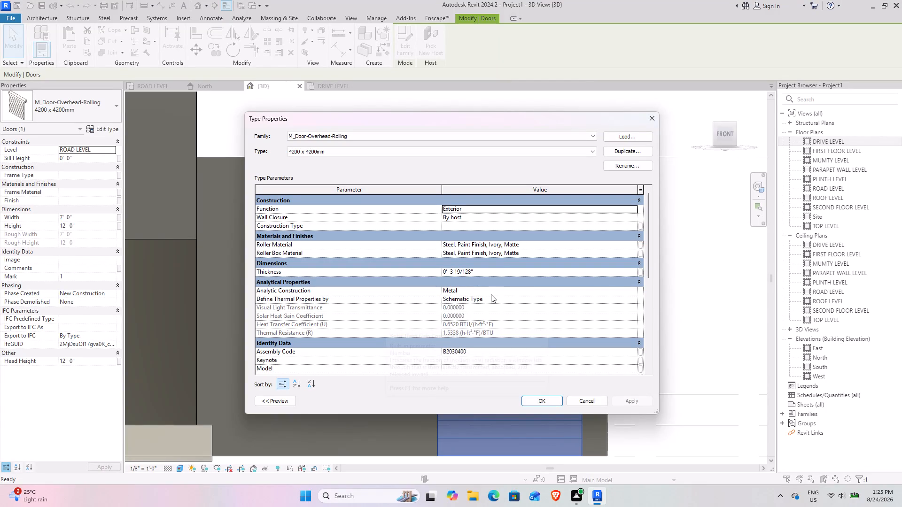
{"action": "left_click", "coordinate": [590, 406]}
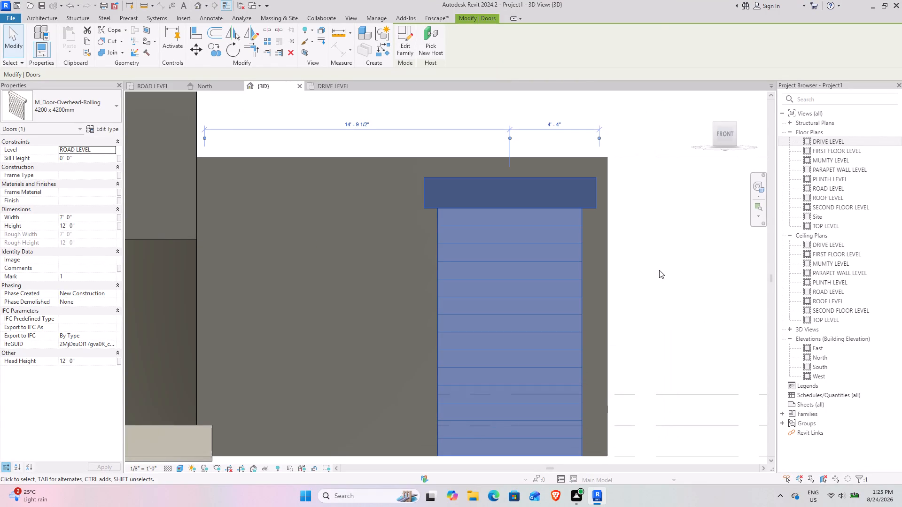
{"action": "left_click", "coordinate": [671, 298]}
Inspect the rolling door and its roller box on the front wall from several 3D angles, ending in the Front view.
{"action": "scroll", "coordinate": [611, 304], "scroll_direction": "down", "scroll_amount": 3}
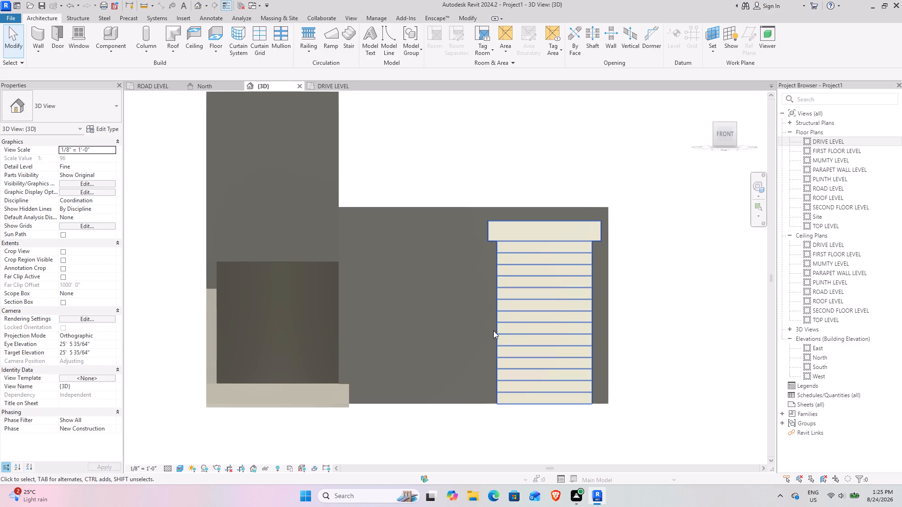
{"action": "middle_click_drag", "start_coordinate": [493, 330], "coordinate": [524, 345], "text": "shift"}
{"action": "middle_click_drag", "start_coordinate": [536, 351], "coordinate": [357, 295]}
{"action": "middle_click_drag", "start_coordinate": [356, 294], "coordinate": [428, 315], "text": "shift"}
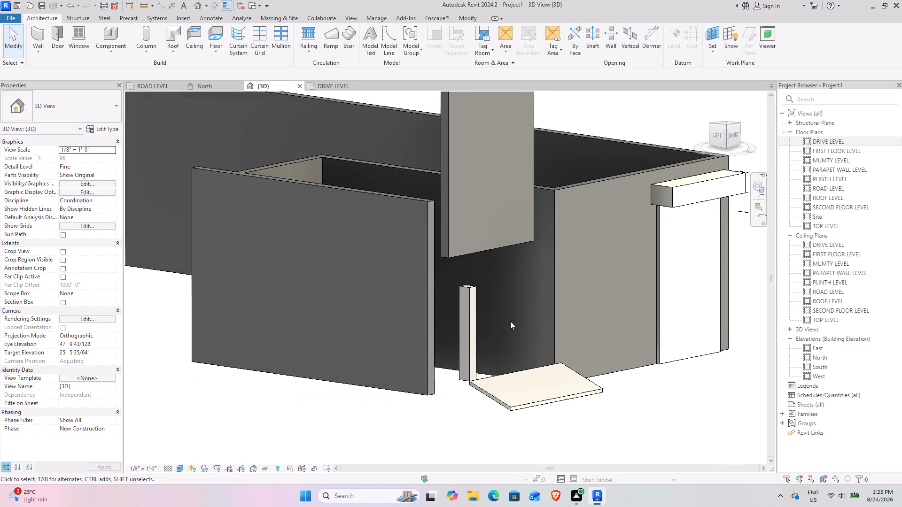
{"action": "middle_click_drag", "start_coordinate": [516, 320], "coordinate": [391, 332]}
{"action": "scroll", "coordinate": [504, 279], "scroll_direction": "up", "scroll_amount": 2}
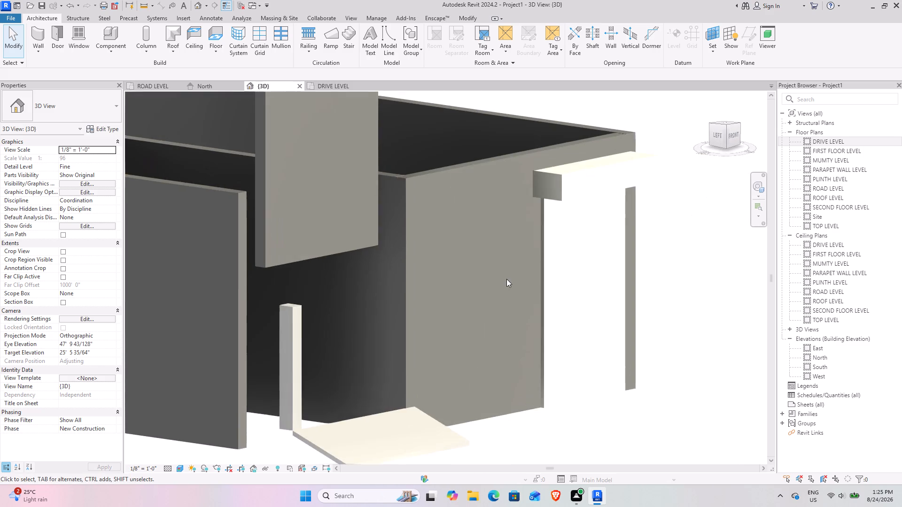
{"action": "scroll", "coordinate": [510, 279], "scroll_direction": "down", "scroll_amount": 6}
{"action": "middle_click_drag", "start_coordinate": [511, 284], "coordinate": [435, 284], "text": "shift"}
{"action": "scroll", "coordinate": [450, 253], "scroll_direction": "up", "scroll_amount": 10}
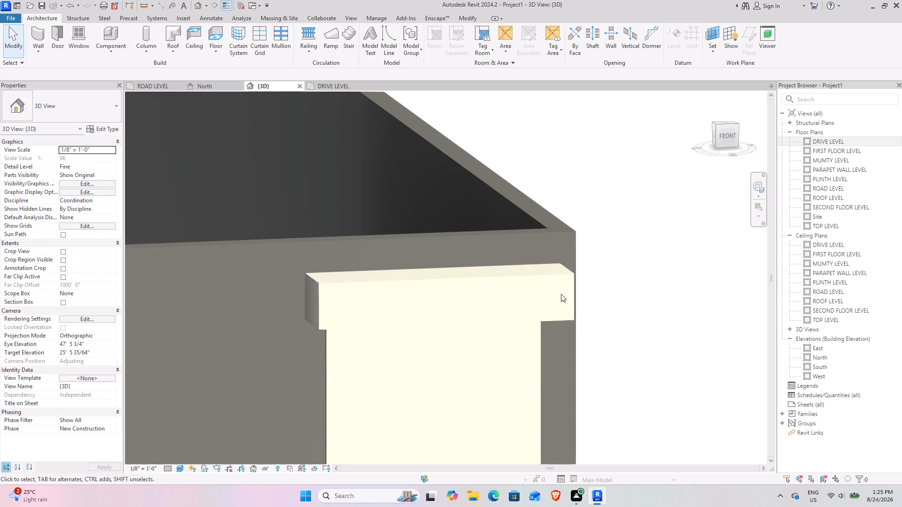
{"action": "double_click", "coordinate": [664, 362]}
{"action": "scroll", "coordinate": [641, 269], "scroll_direction": "down", "scroll_amount": 6}
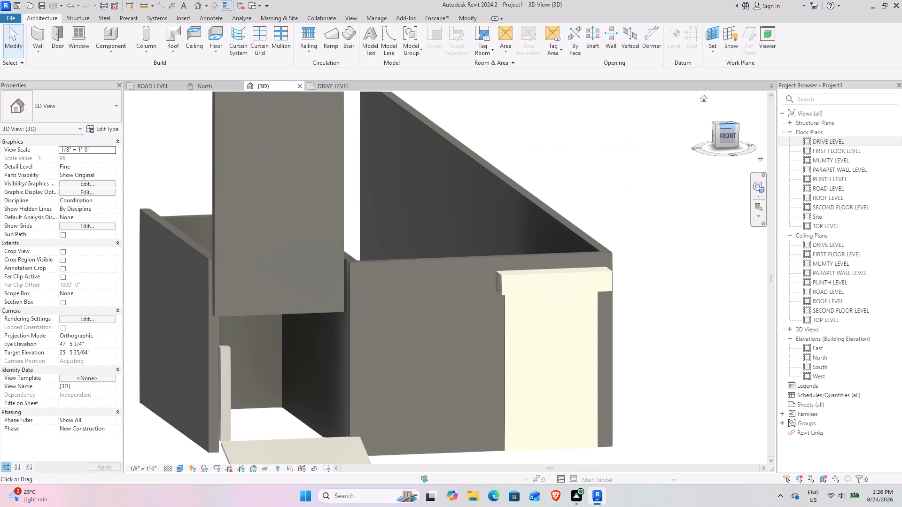
{"action": "left_click_drag", "start_coordinate": [725, 128], "coordinate": [684, 123]}
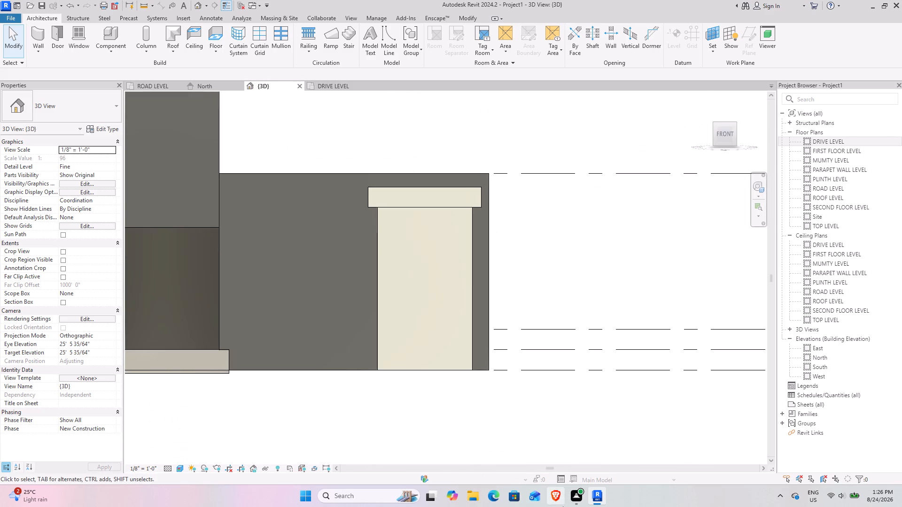
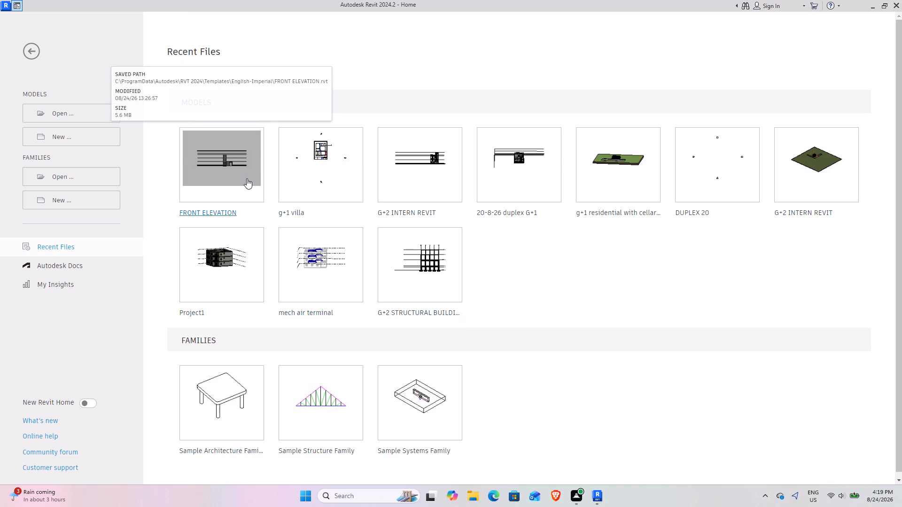
Reopen the recent FRONT ELEVATION project and dismiss the Enscape update notification.
{"action": "left_click", "coordinate": [212, 173]}
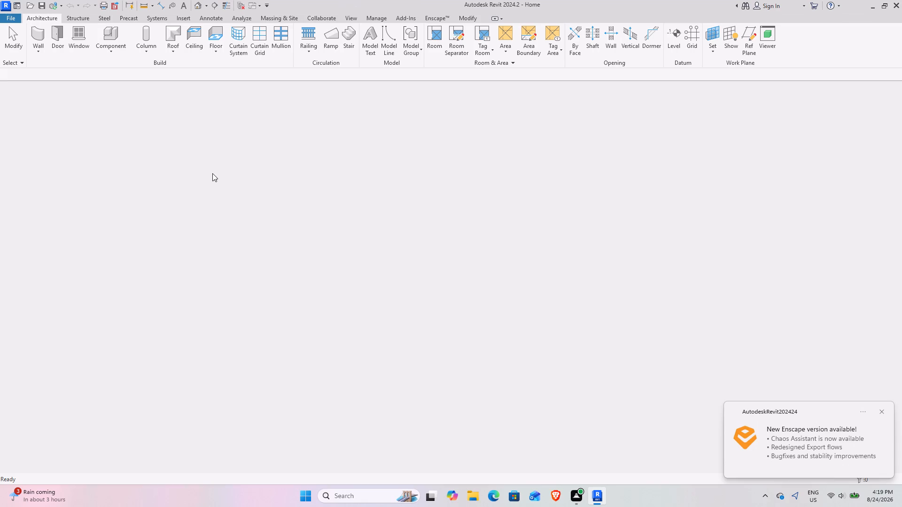
{"action": "left_click", "coordinate": [880, 410]}
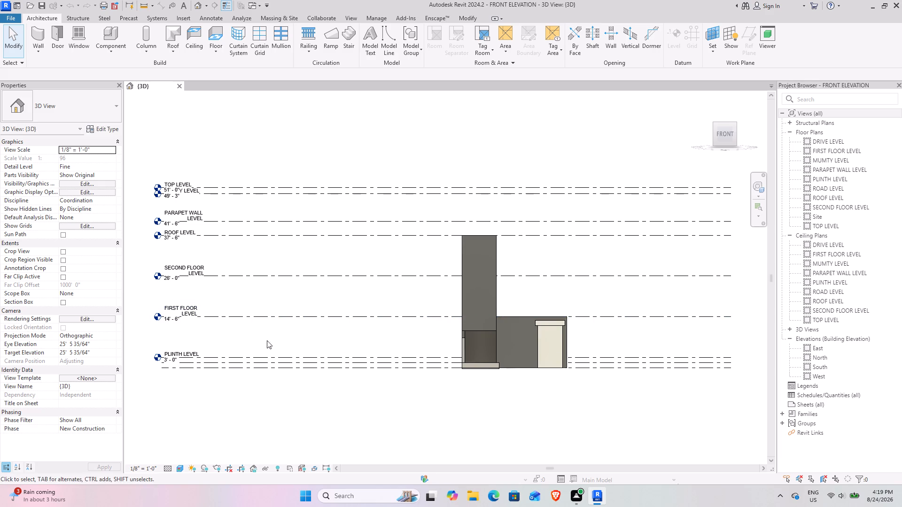
Examine the tall pillar wall, entrance ramp and rolling door against the levels in the front 3D view.
{"action": "scroll", "coordinate": [511, 366], "scroll_direction": "down", "scroll_amount": 3}
{"action": "middle_click_drag", "start_coordinate": [590, 381], "coordinate": [484, 377]}
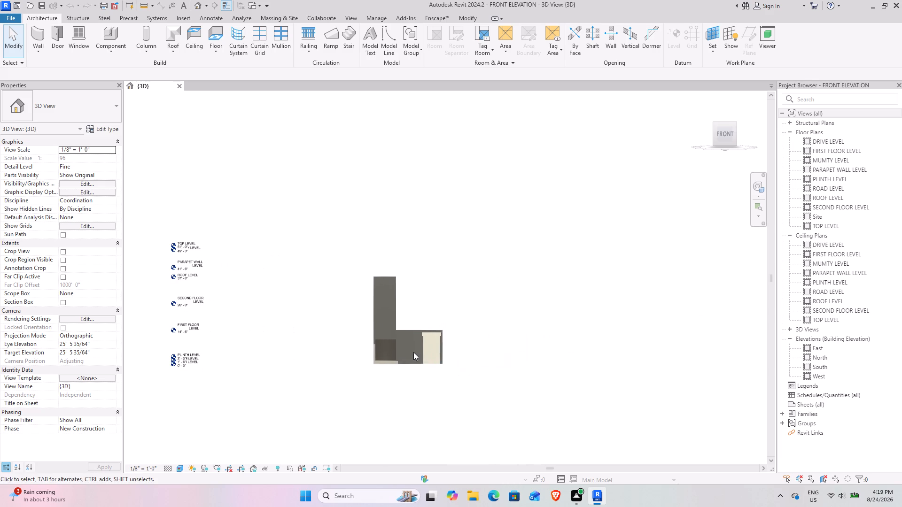
{"action": "scroll", "coordinate": [410, 313], "scroll_direction": "up", "scroll_amount": 7}
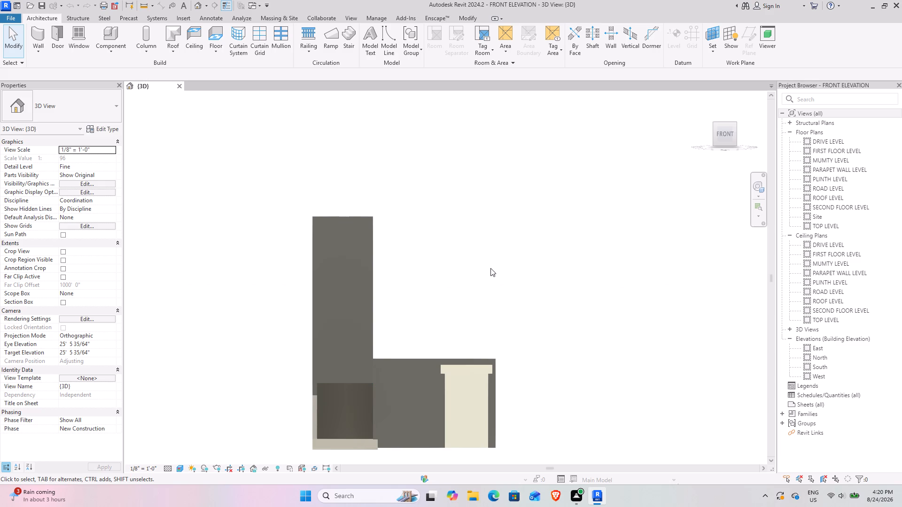
{"action": "scroll", "coordinate": [475, 278], "scroll_direction": "down", "scroll_amount": 2}
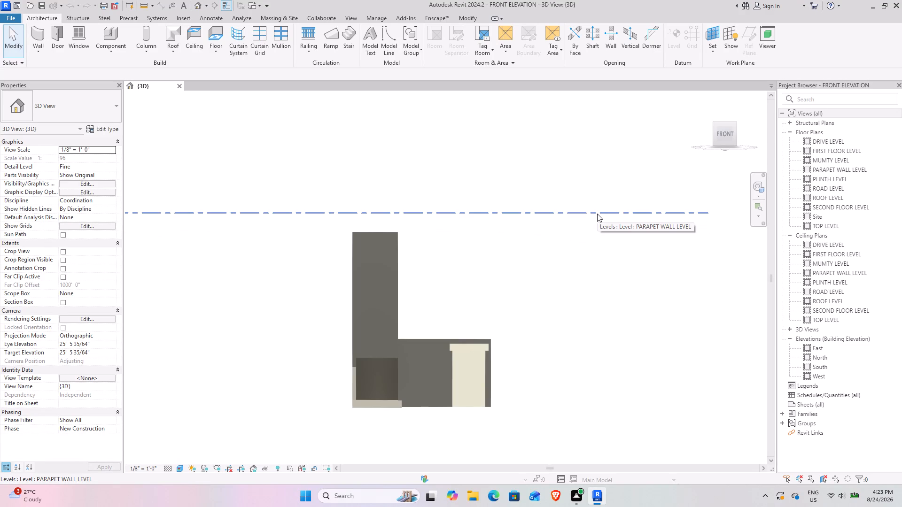
{"action": "middle_click_drag", "start_coordinate": [376, 339], "coordinate": [422, 327]}
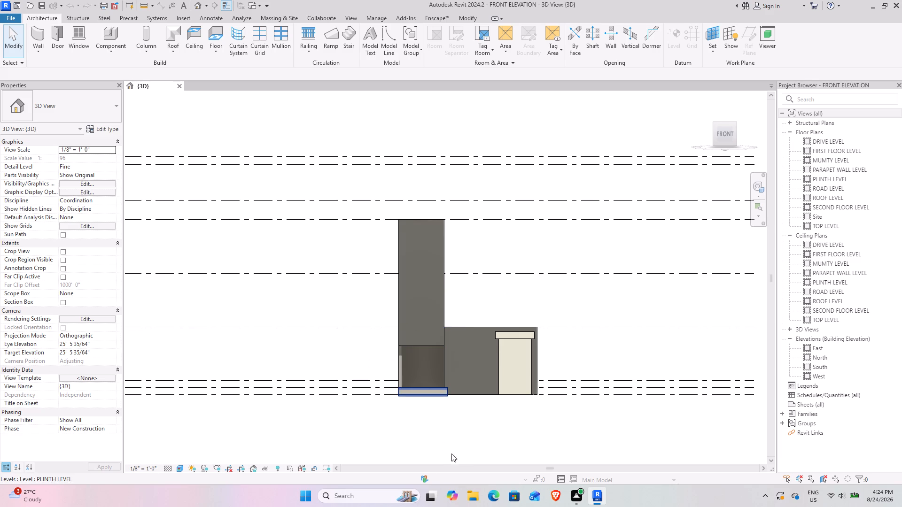
{"action": "middle_click_drag", "start_coordinate": [476, 447], "coordinate": [459, 425]}
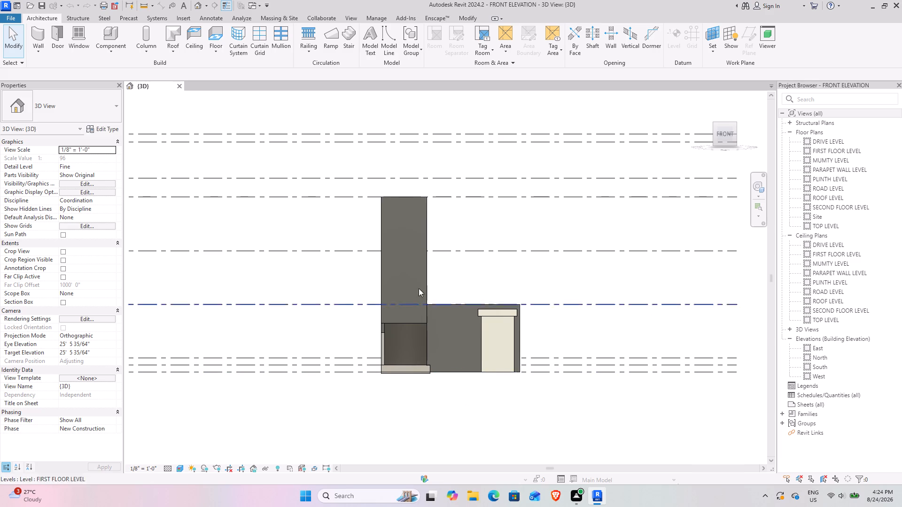
{"action": "middle_click_drag", "start_coordinate": [315, 366], "coordinate": [393, 381]}
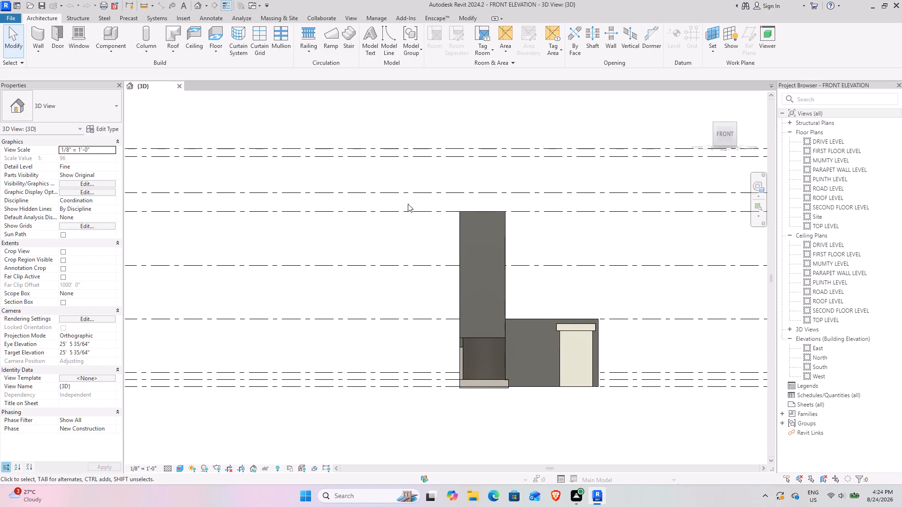
{"action": "scroll", "coordinate": [501, 363], "scroll_direction": "up", "scroll_amount": 3}
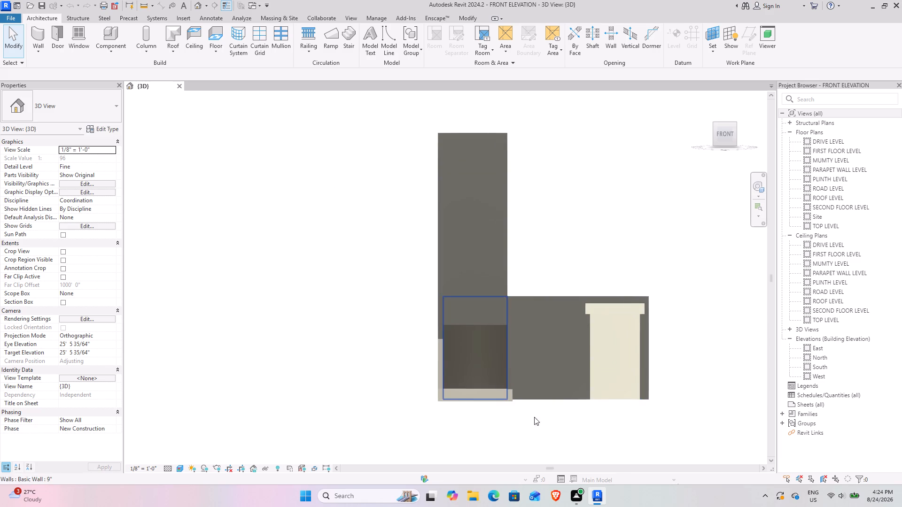
{"action": "middle_click_drag", "start_coordinate": [515, 412], "coordinate": [345, 419]}
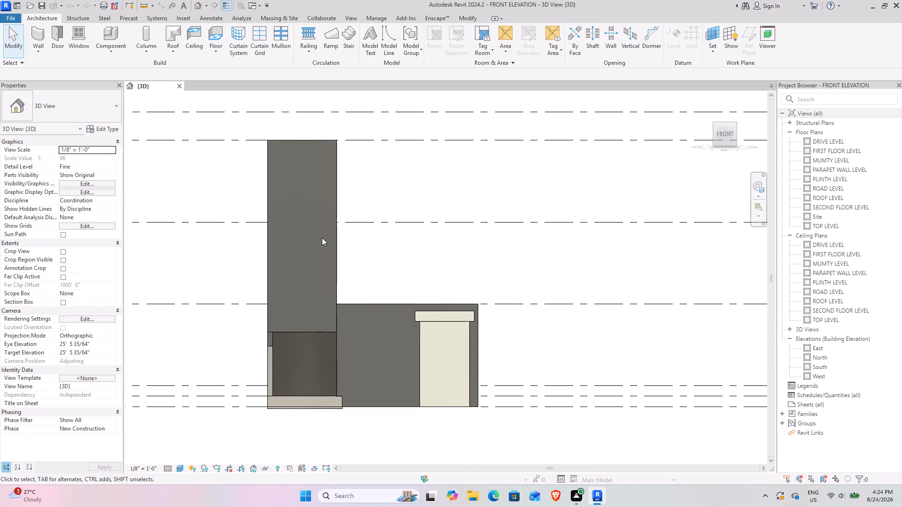
{"action": "scroll", "coordinate": [322, 238], "scroll_direction": "up", "scroll_amount": 2}
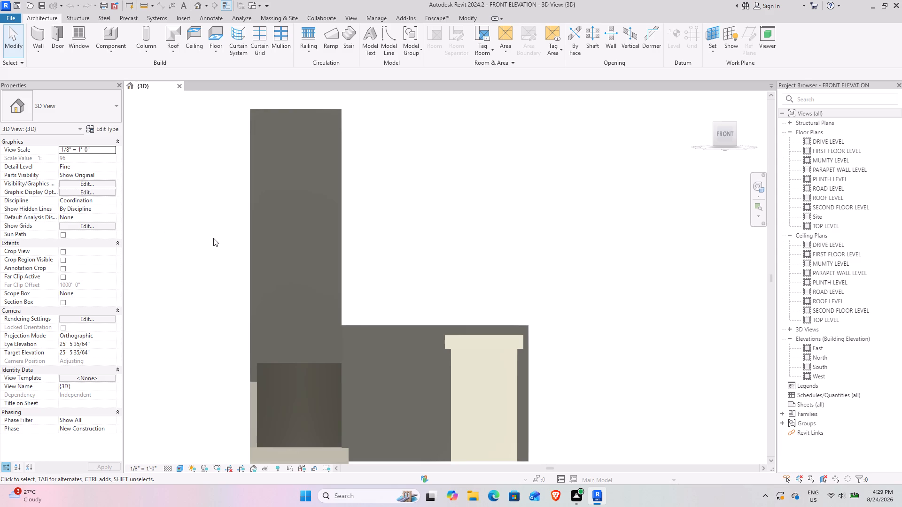
{"action": "scroll", "coordinate": [272, 291], "scroll_direction": "down", "scroll_amount": 2}
{"action": "middle_click_drag", "start_coordinate": [301, 346], "coordinate": [336, 323]}
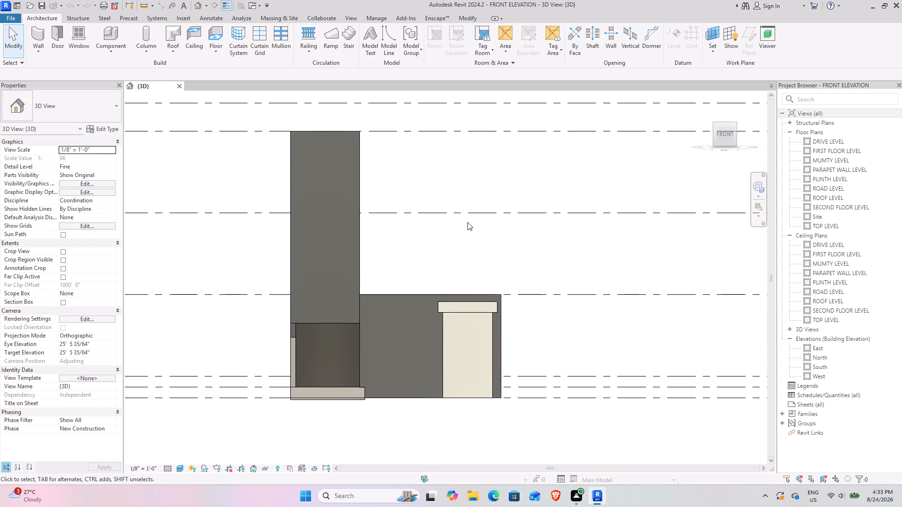
{"action": "scroll", "coordinate": [333, 363], "scroll_direction": "up", "scroll_amount": 2}
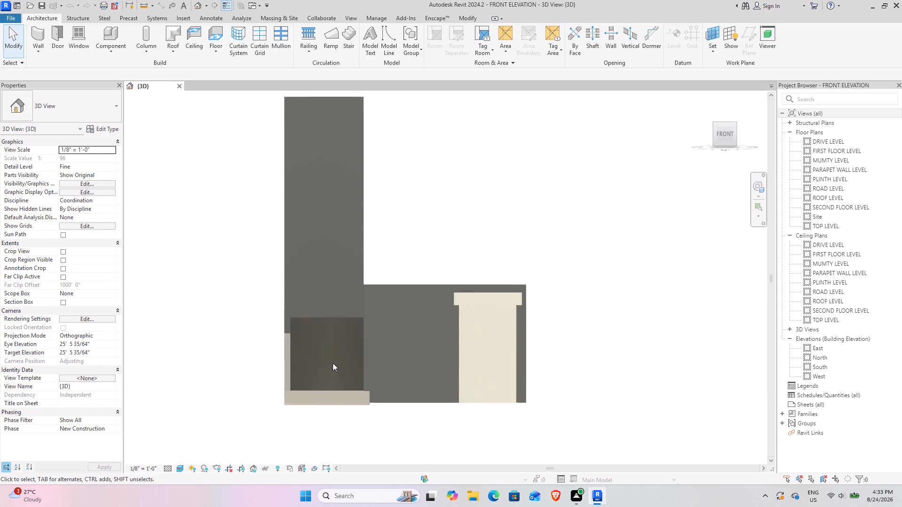
{"action": "scroll", "coordinate": [333, 363], "scroll_direction": "up", "scroll_amount": 2}
{"action": "middle_click_drag", "start_coordinate": [425, 306], "coordinate": [470, 373]}
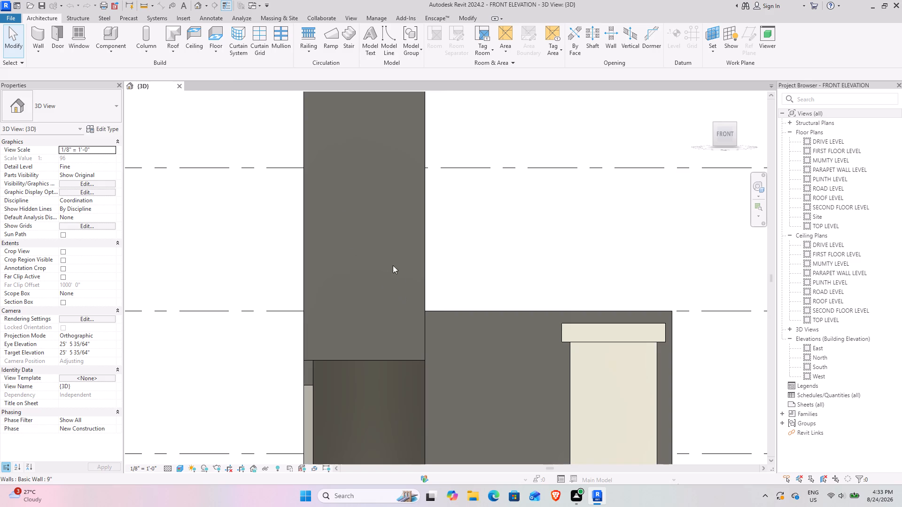
{"action": "scroll", "coordinate": [381, 263], "scroll_direction": "down", "scroll_amount": 3}
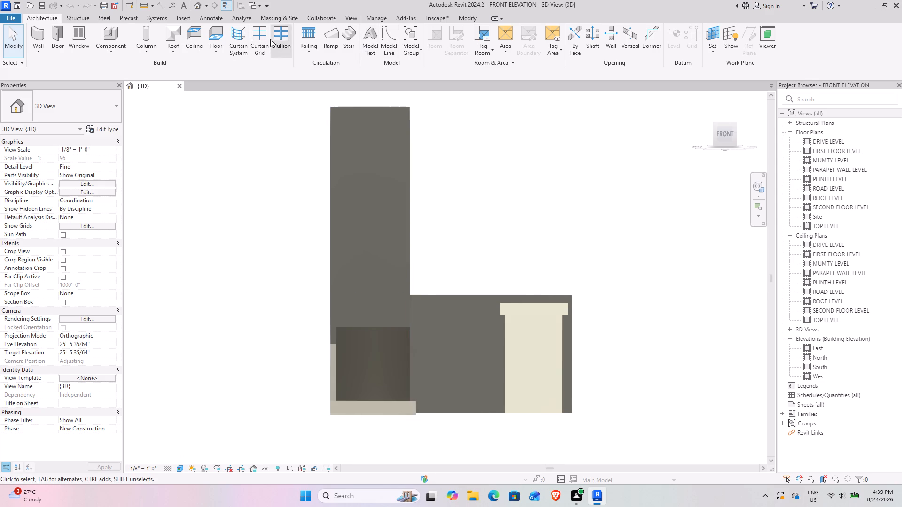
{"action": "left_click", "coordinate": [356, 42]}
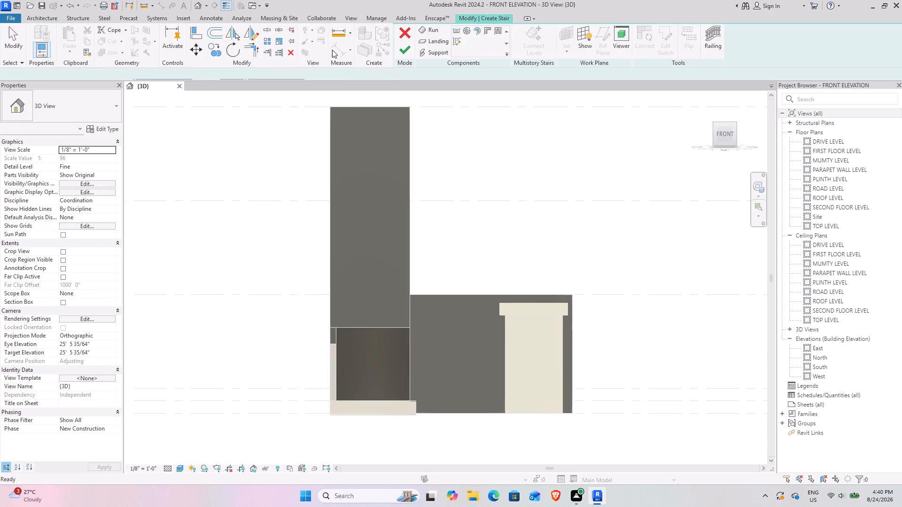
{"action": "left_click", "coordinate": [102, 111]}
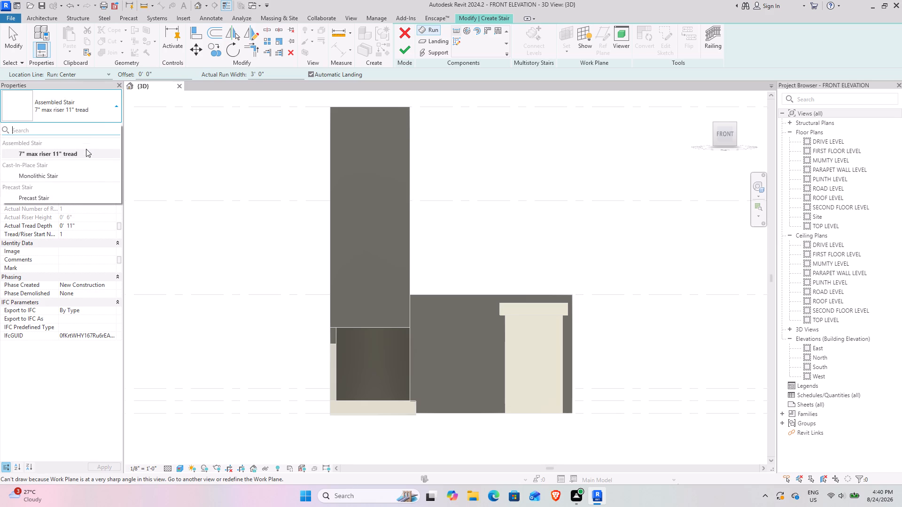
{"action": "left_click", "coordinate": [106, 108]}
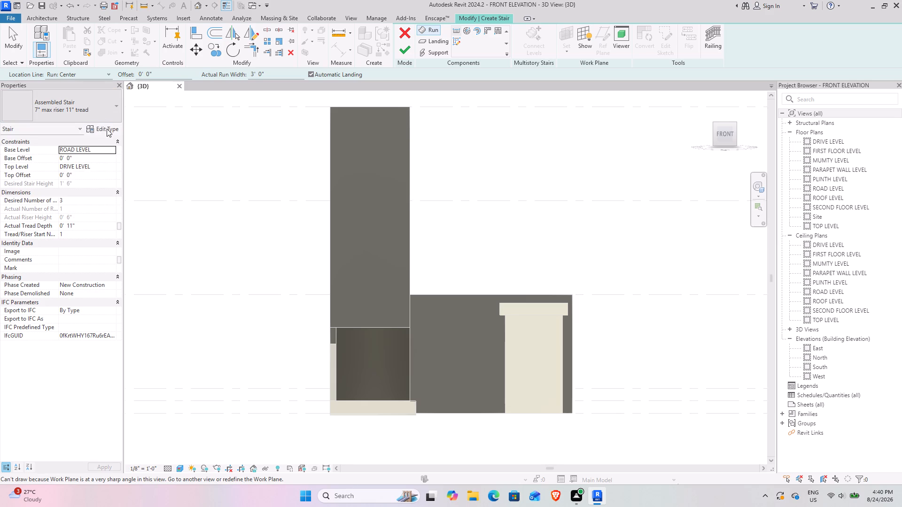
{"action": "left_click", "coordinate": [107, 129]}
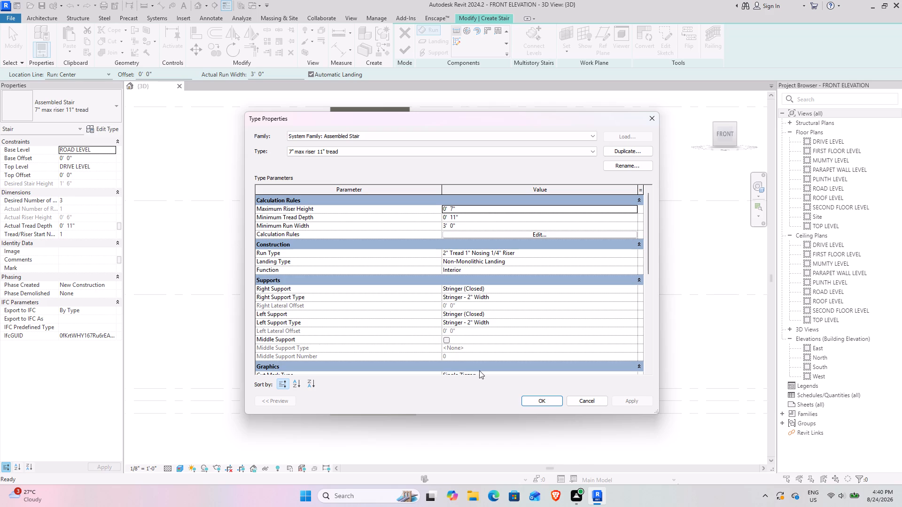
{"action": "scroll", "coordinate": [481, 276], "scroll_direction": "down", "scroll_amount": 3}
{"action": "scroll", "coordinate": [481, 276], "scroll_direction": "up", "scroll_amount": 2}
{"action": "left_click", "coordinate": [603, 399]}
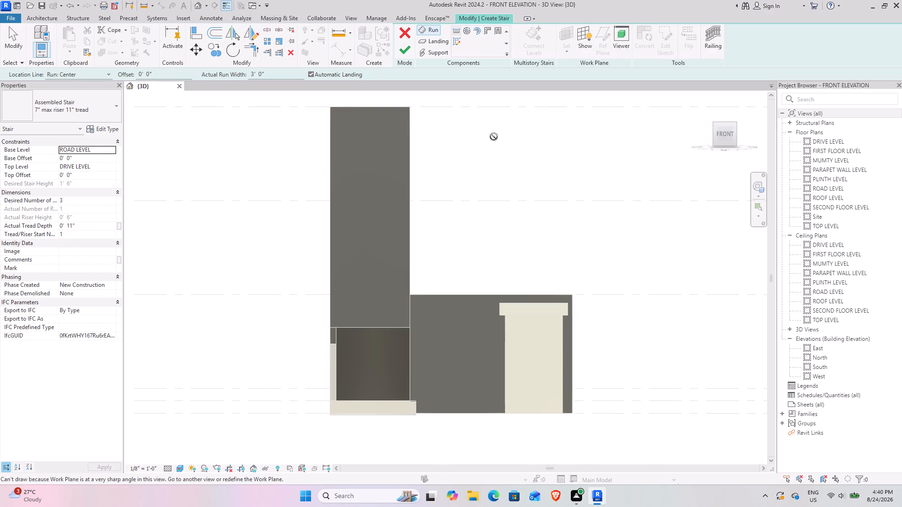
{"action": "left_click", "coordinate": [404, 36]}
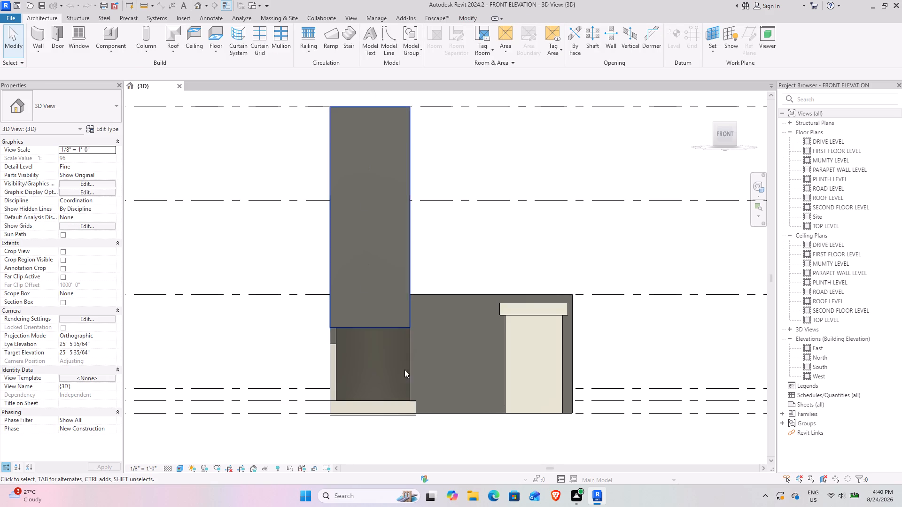
Open the ROAD LEVEL floor plan and examine the front wall between the ramp and the rolling door.
{"action": "scroll", "coordinate": [410, 334], "scroll_direction": "down", "scroll_amount": 3}
{"action": "middle_click_drag", "start_coordinate": [346, 372], "coordinate": [335, 348]}
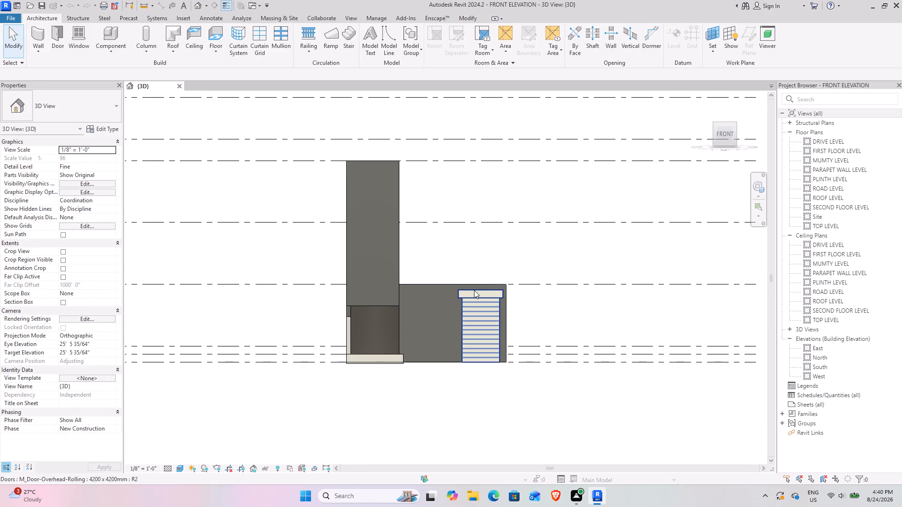
{"action": "middle_click_drag", "start_coordinate": [485, 287], "coordinate": [424, 305]}
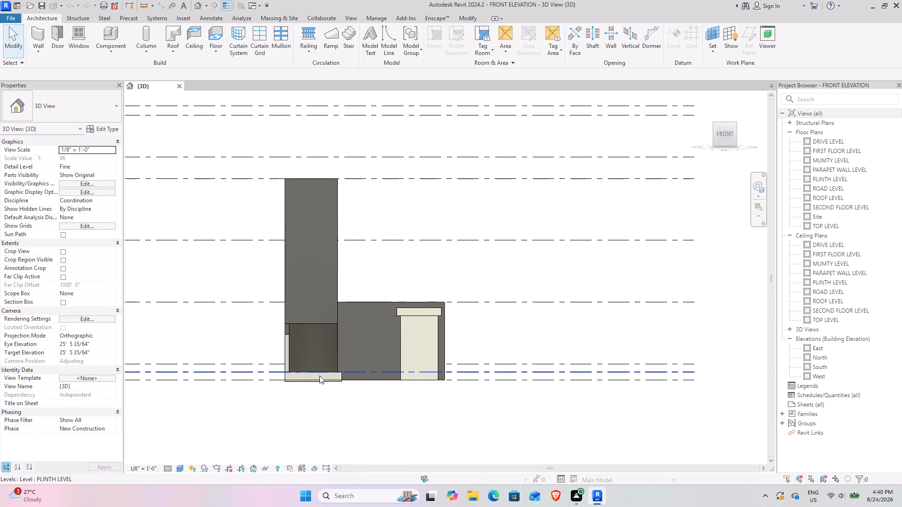
{"action": "double_click", "coordinate": [832, 190]}
{"action": "scroll", "coordinate": [534, 347], "scroll_direction": "up", "scroll_amount": 3}
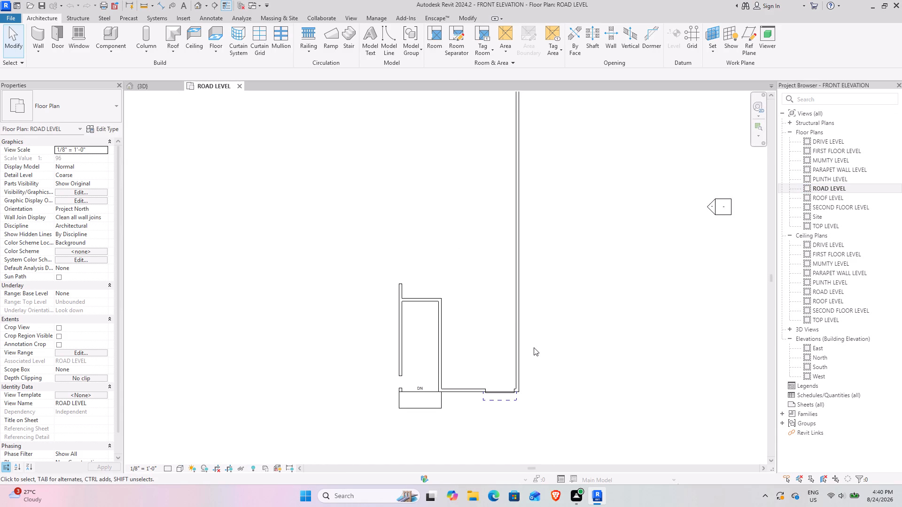
{"action": "scroll", "coordinate": [534, 347], "scroll_direction": "up", "scroll_amount": 5}
{"action": "left_click", "coordinate": [537, 369]}
{"action": "double_click", "coordinate": [568, 347]}
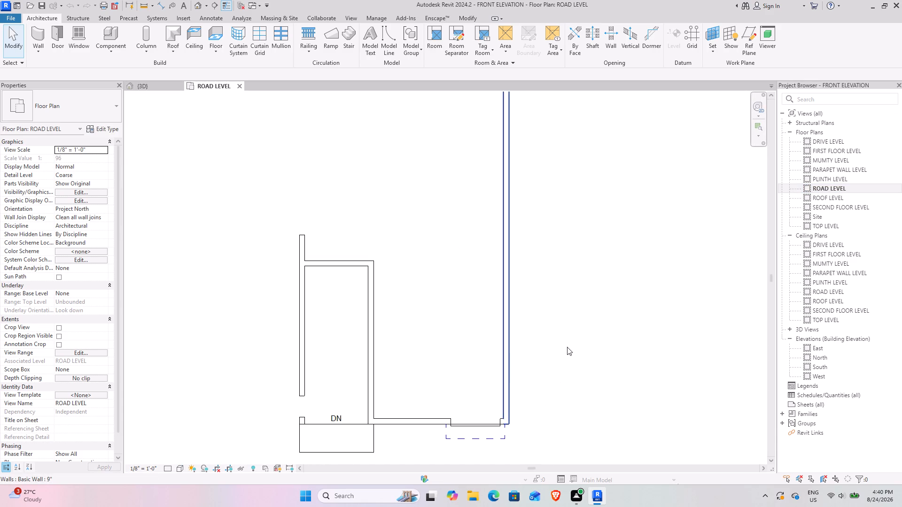
{"action": "scroll", "coordinate": [567, 347], "scroll_direction": "down", "scroll_amount": 3}
{"action": "middle_click_drag", "start_coordinate": [531, 381], "coordinate": [494, 324]}
{"action": "double_click", "coordinate": [467, 370]}
{"action": "scroll", "coordinate": [458, 339], "scroll_direction": "up", "scroll_amount": 1}
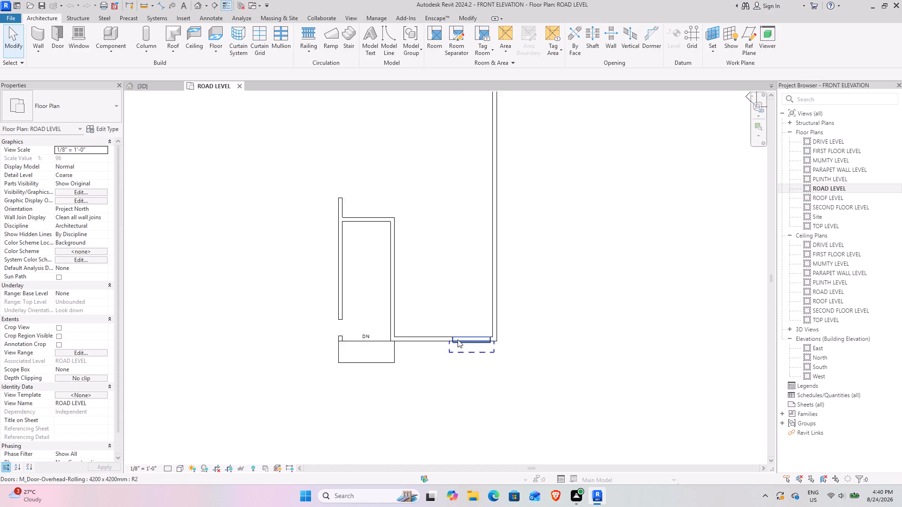
{"action": "scroll", "coordinate": [458, 339], "scroll_direction": "up", "scroll_amount": 11}
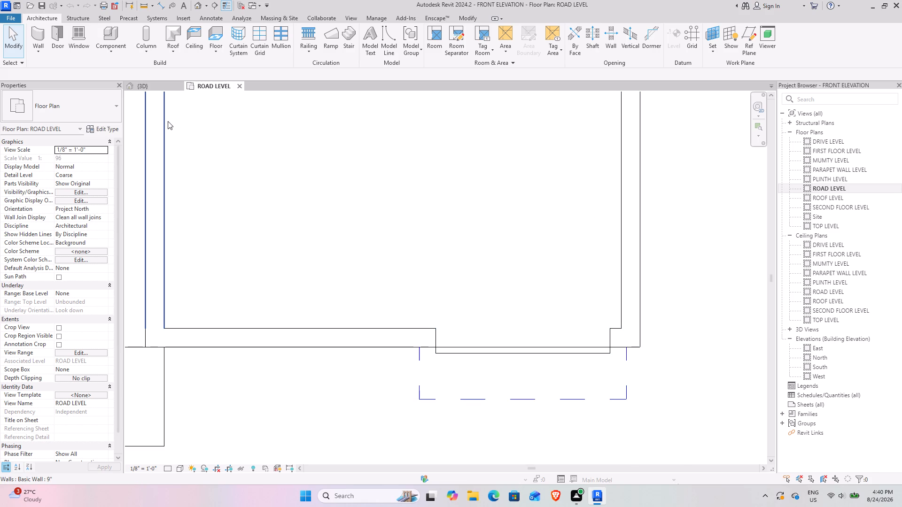
{"action": "scroll", "coordinate": [265, 191], "scroll_direction": "down", "scroll_amount": 1}
{"action": "middle_click_drag", "start_coordinate": [257, 191], "coordinate": [292, 266]}
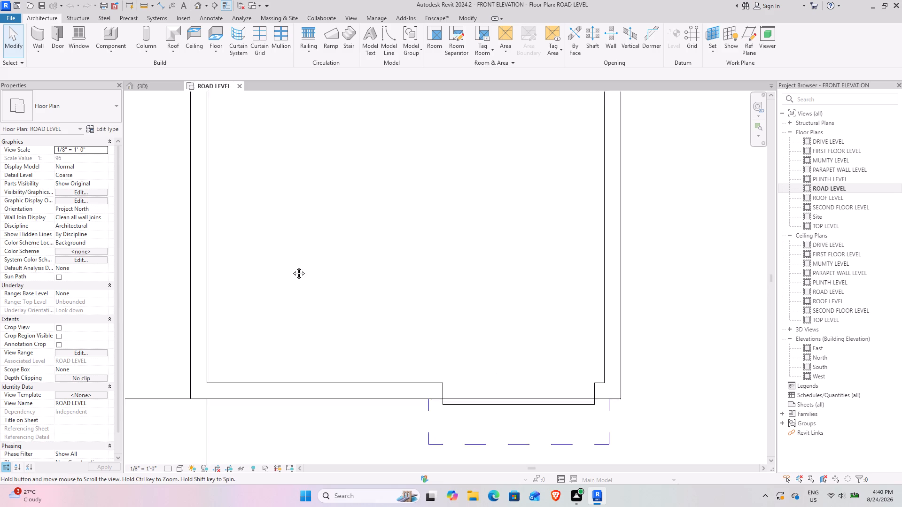
{"action": "middle_click_drag", "start_coordinate": [292, 266], "coordinate": [328, 276]}
{"action": "scroll", "coordinate": [316, 268], "scroll_direction": "down", "scroll_amount": 2}
{"action": "middle_click_drag", "start_coordinate": [298, 261], "coordinate": [312, 264]}
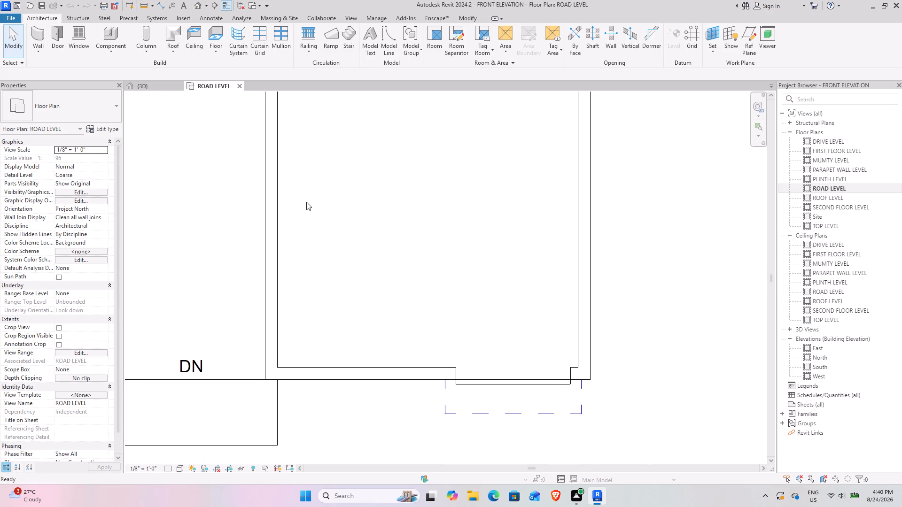
Begin a railing path sketch on the ROAD LEVEL plan and look through the available railing types.
{"action": "left_click", "coordinate": [309, 29]}
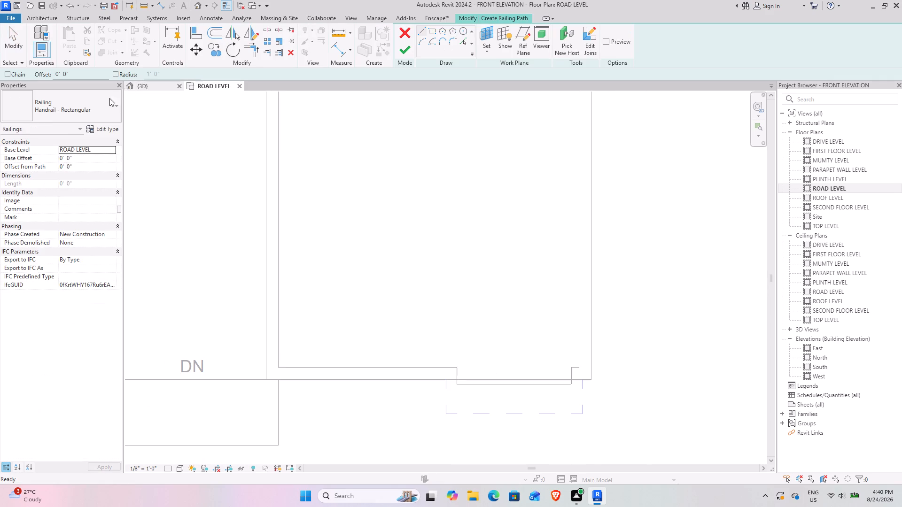
{"action": "left_click", "coordinate": [74, 112]}
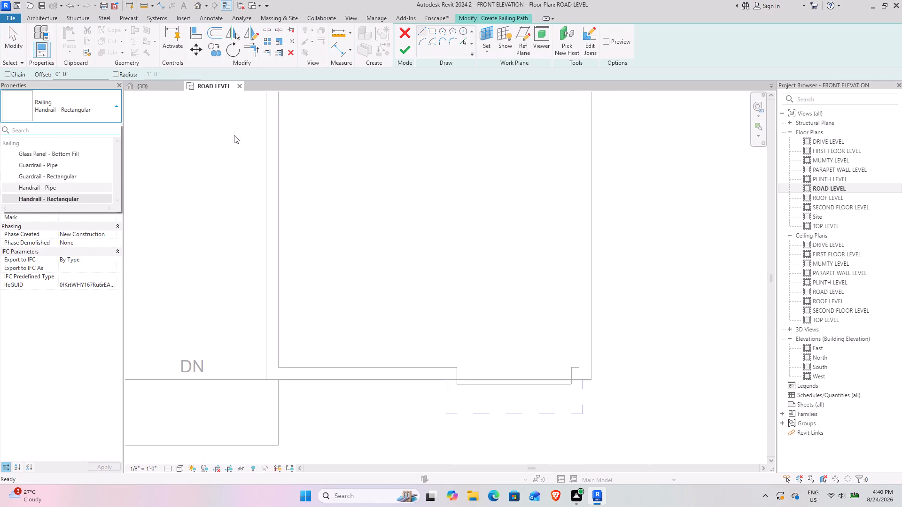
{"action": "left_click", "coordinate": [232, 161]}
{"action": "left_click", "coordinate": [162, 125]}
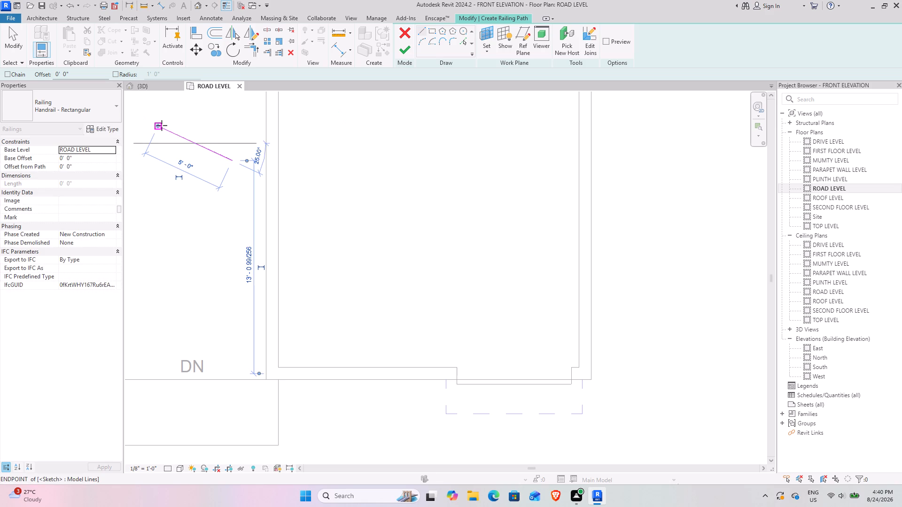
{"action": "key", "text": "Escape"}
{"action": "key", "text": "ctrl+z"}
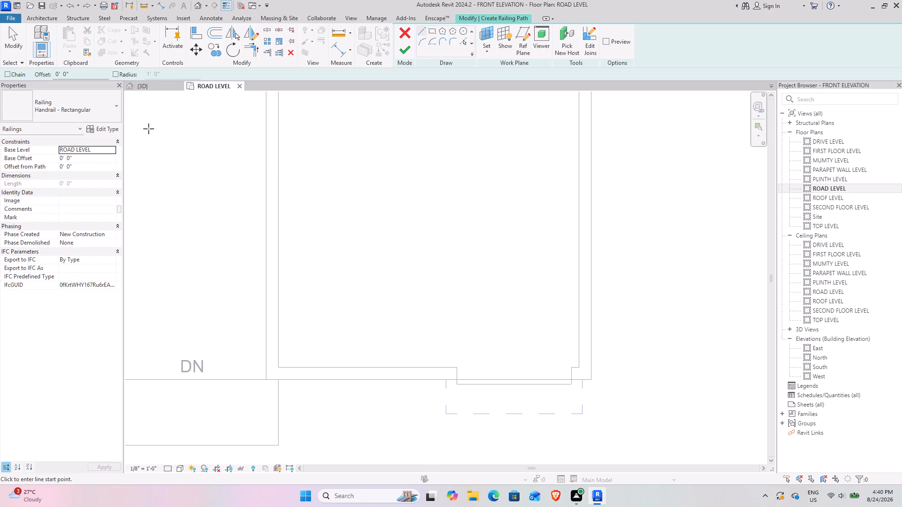
Examine the type parameters of the Handrail - Rectangular railing and leave them as they are.
{"action": "left_click", "coordinate": [111, 129]}
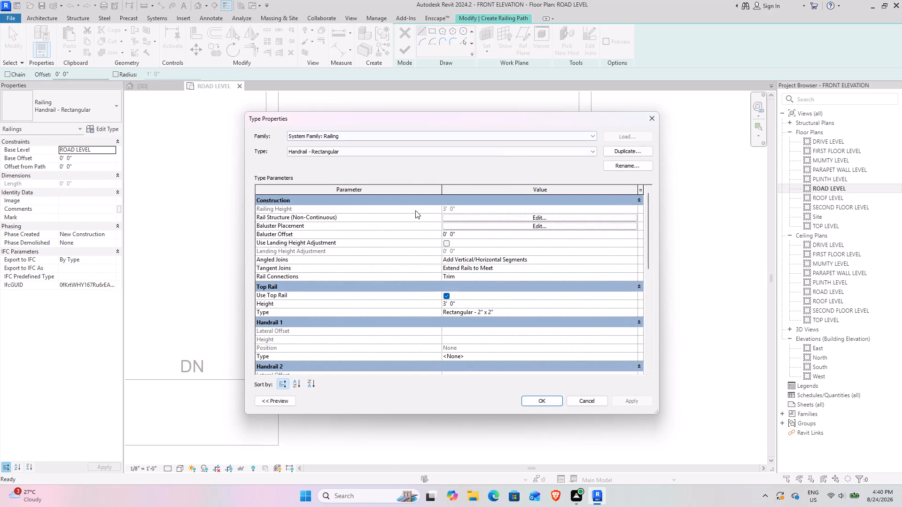
{"action": "scroll", "coordinate": [441, 236], "scroll_direction": "down", "scroll_amount": 2}
{"action": "scroll", "coordinate": [441, 236], "scroll_direction": "up", "scroll_amount": 3}
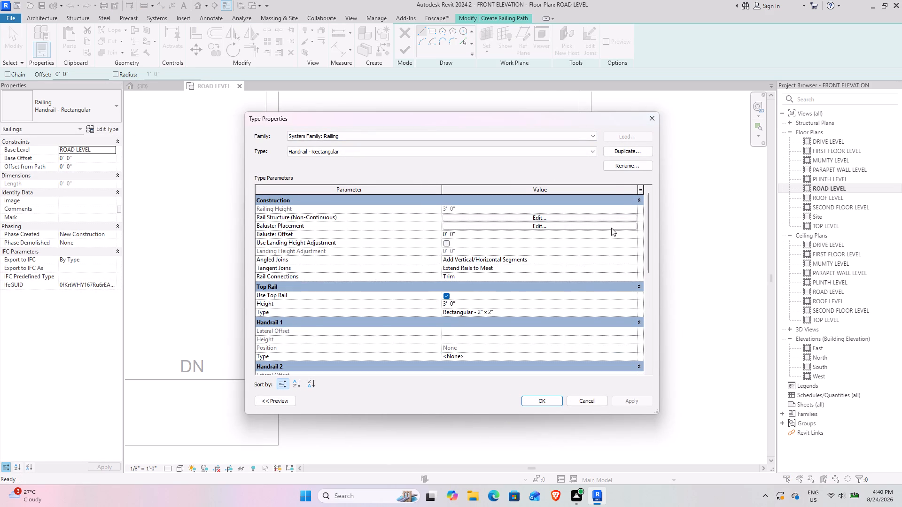
{"action": "key", "text": "Escape"}
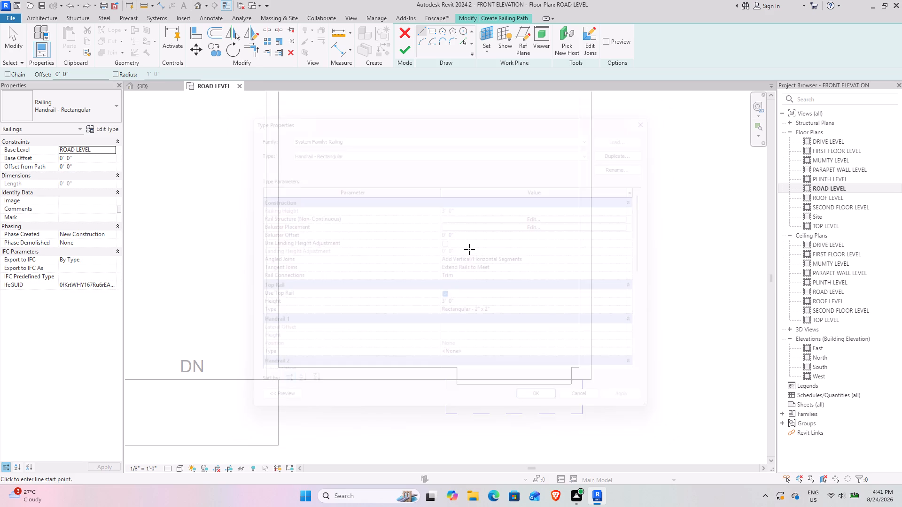
{"action": "key", "text": "Escape"}
{"action": "key", "text": "Escape"}
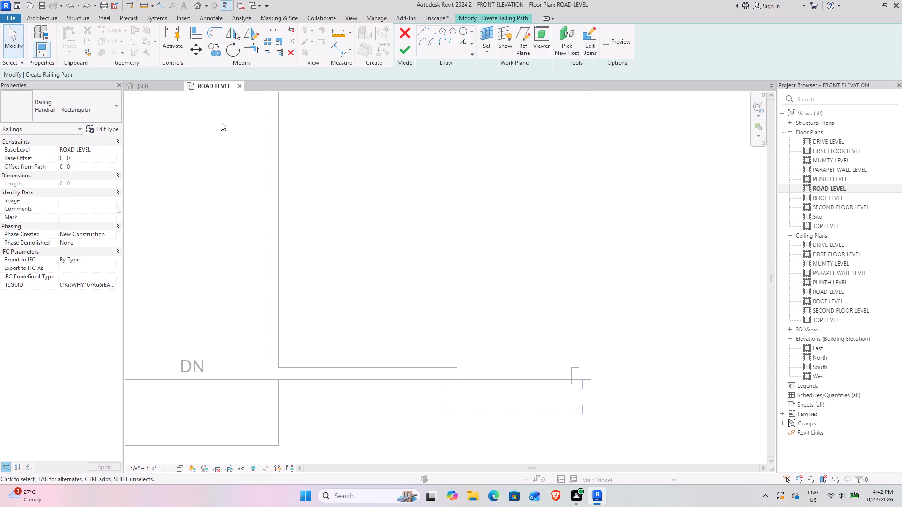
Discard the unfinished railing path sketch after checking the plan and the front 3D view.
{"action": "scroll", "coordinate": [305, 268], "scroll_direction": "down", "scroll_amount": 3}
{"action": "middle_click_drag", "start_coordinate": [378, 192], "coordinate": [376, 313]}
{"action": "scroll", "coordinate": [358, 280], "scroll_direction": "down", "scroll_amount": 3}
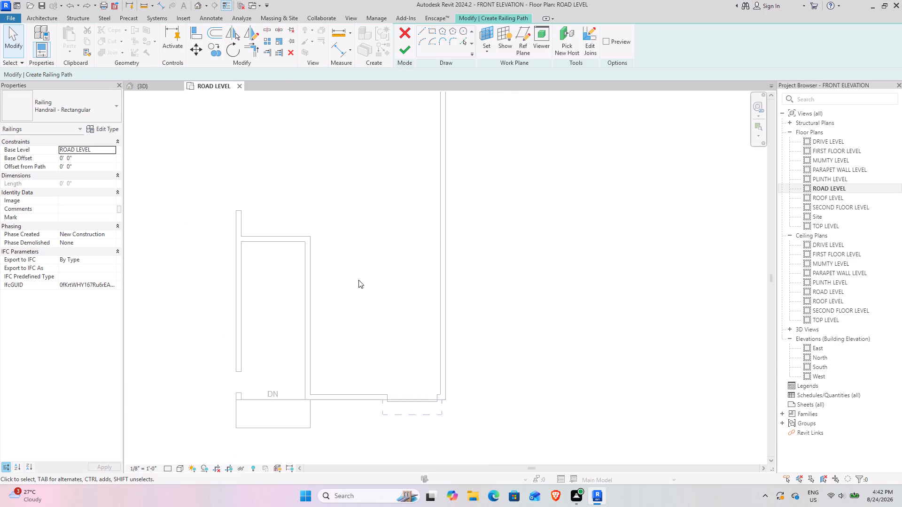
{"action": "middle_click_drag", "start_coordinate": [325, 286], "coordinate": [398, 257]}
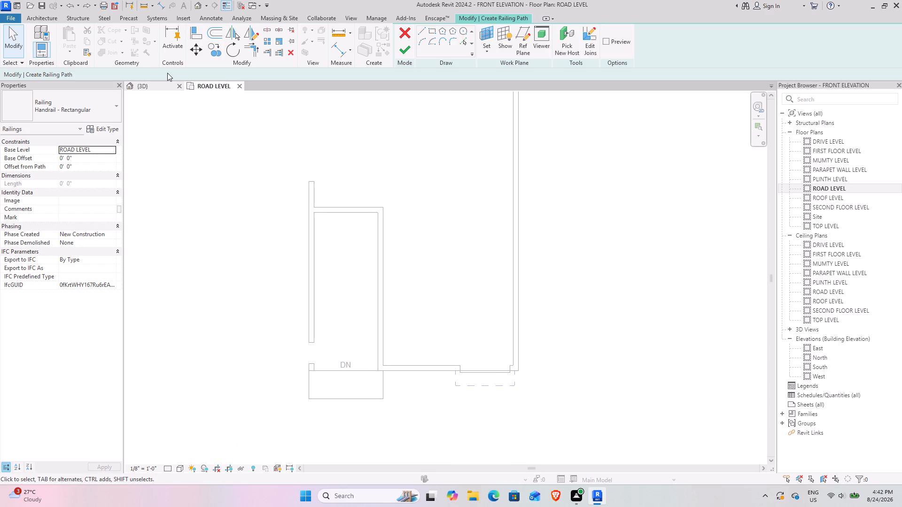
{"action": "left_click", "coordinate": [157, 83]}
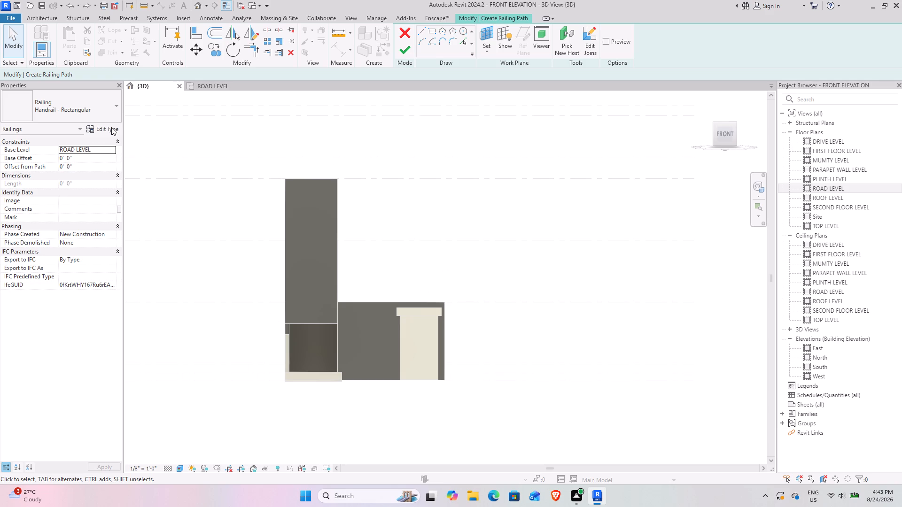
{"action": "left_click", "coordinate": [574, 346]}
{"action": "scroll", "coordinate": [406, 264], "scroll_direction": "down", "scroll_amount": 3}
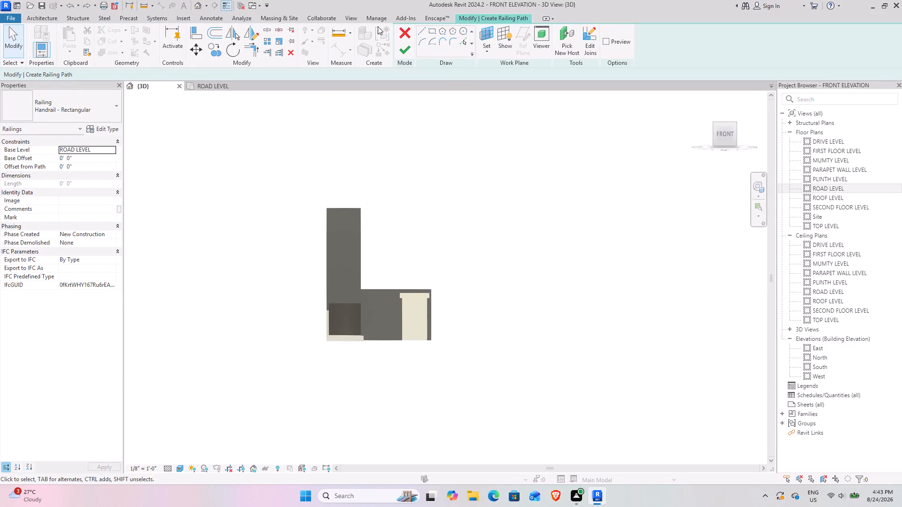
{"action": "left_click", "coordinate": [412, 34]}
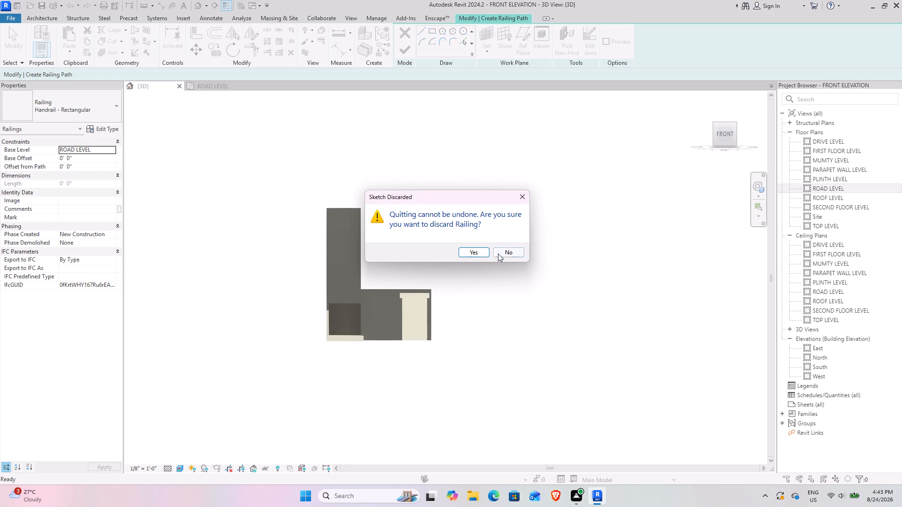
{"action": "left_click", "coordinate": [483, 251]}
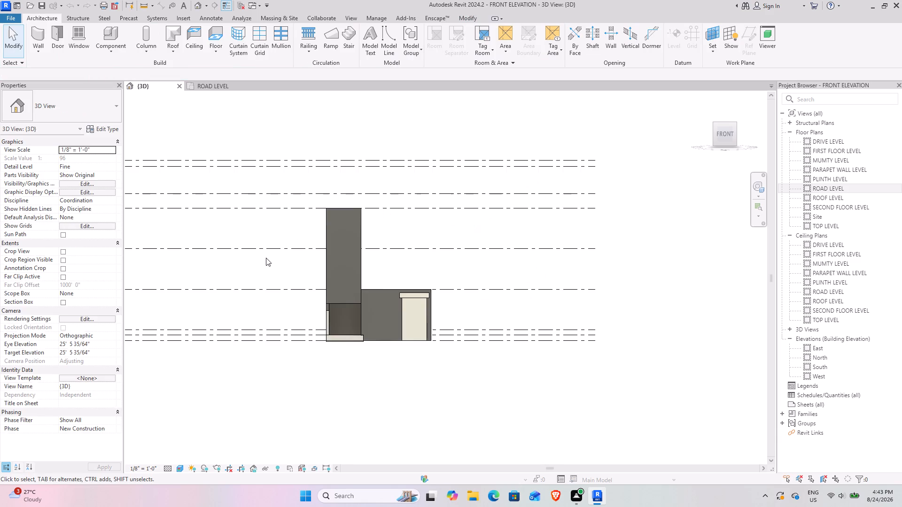
Start a stair on the ROAD LEVEL plan with base level DRIVE LEVEL and top level FIRST FLOOR LEVEL.
{"action": "left_click", "coordinate": [207, 85]}
{"action": "scroll", "coordinate": [370, 310], "scroll_direction": "down", "scroll_amount": 4}
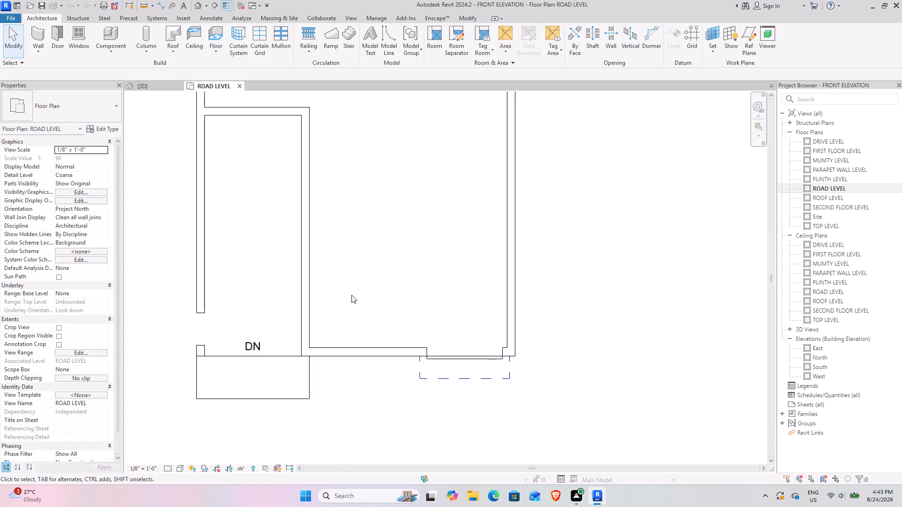
{"action": "scroll", "coordinate": [351, 295], "scroll_direction": "down", "scroll_amount": 4}
{"action": "middle_click_drag", "start_coordinate": [398, 242], "coordinate": [410, 305]}
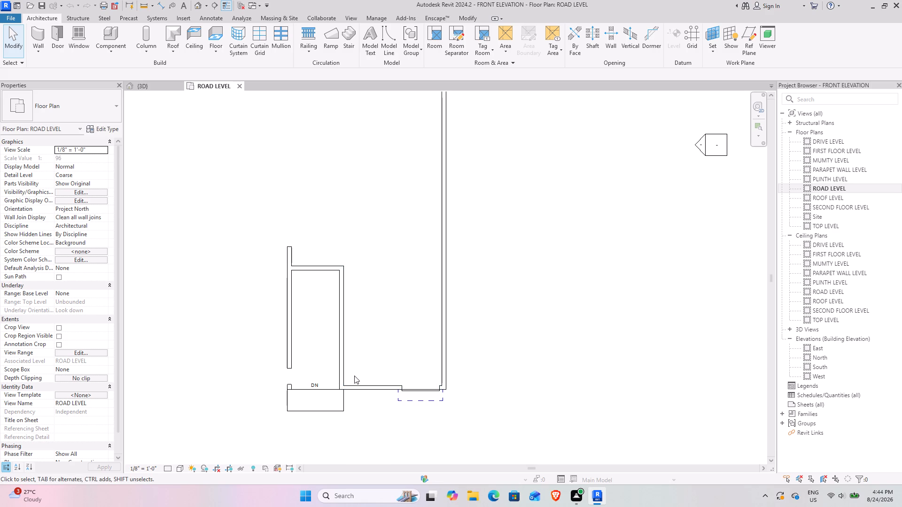
{"action": "scroll", "coordinate": [353, 375], "scroll_direction": "up", "scroll_amount": 6}
{"action": "middle_click_drag", "start_coordinate": [402, 323], "coordinate": [391, 341]}
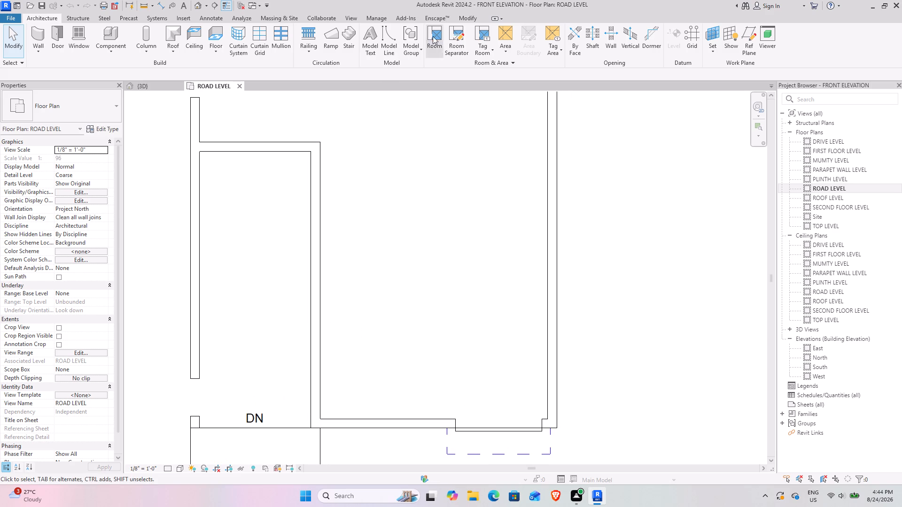
{"action": "left_click", "coordinate": [355, 44]}
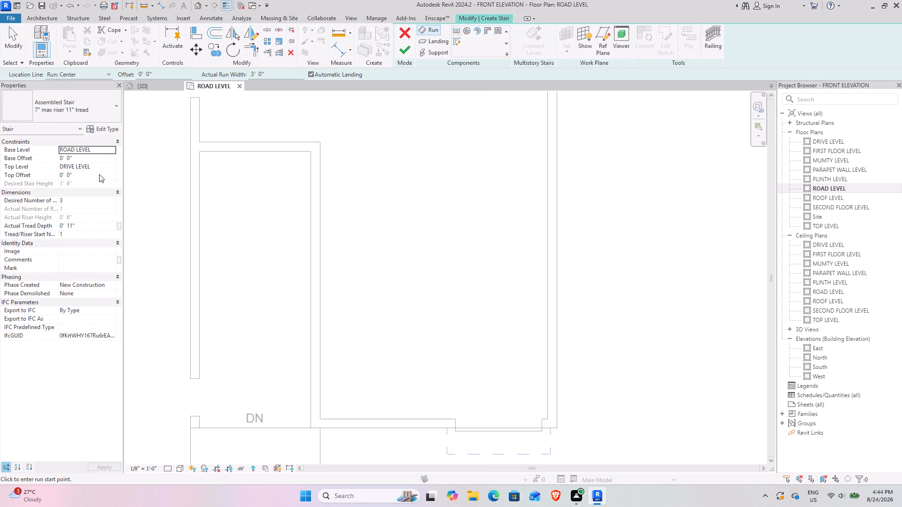
{"action": "left_click", "coordinate": [113, 167]}
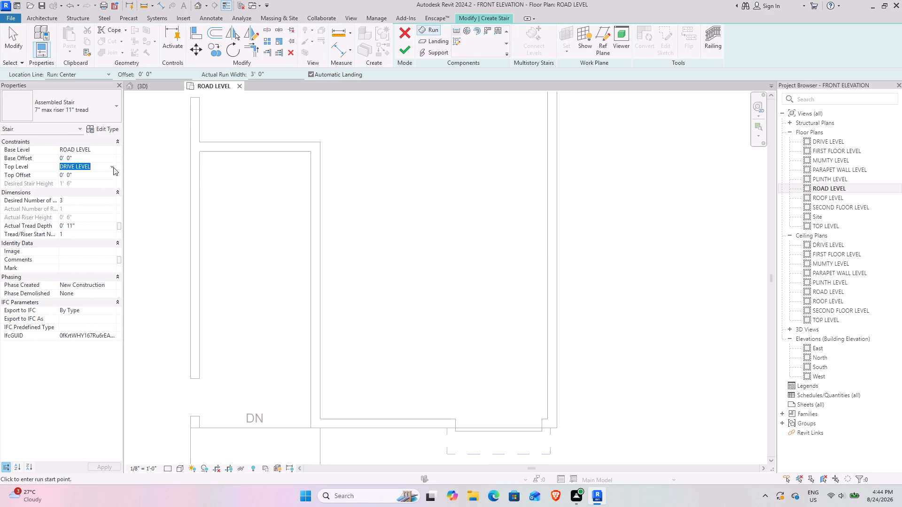
{"action": "left_click", "coordinate": [113, 167]}
{"action": "left_click", "coordinate": [117, 147]}
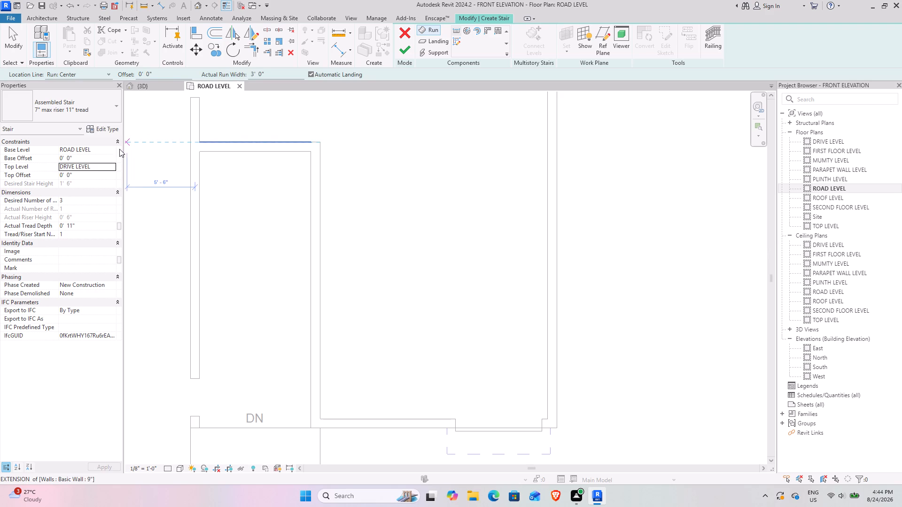
{"action": "key", "text": "x"}
{"action": "key", "text": "Escape"}
{"action": "key", "text": "Escape"}
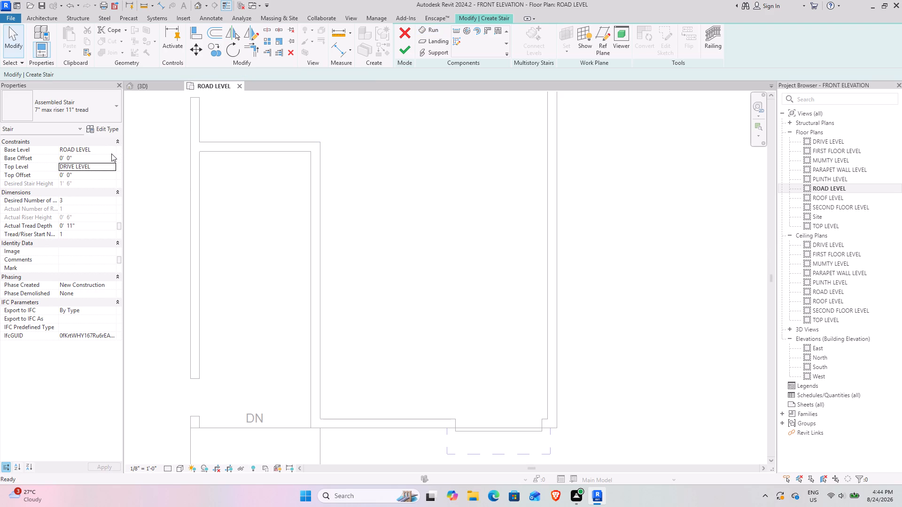
{"action": "left_click", "coordinate": [109, 149]}
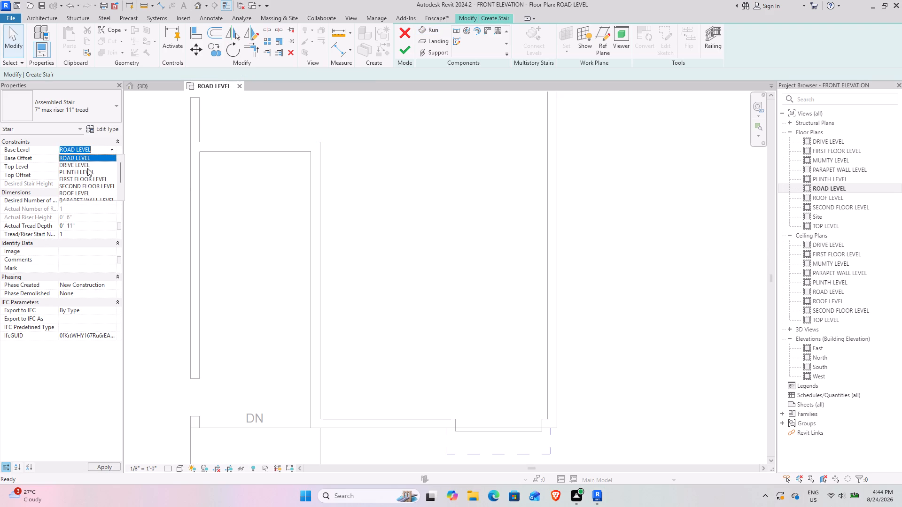
{"action": "left_click", "coordinate": [88, 166]}
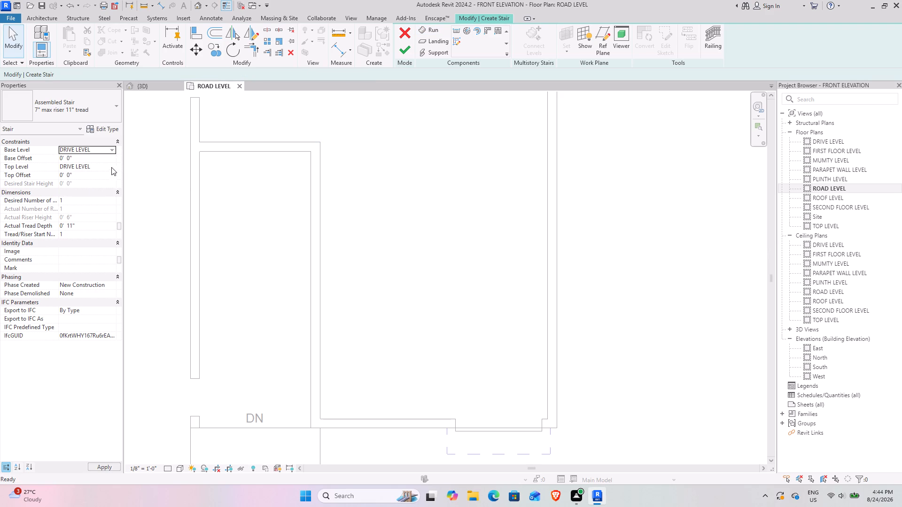
{"action": "left_click", "coordinate": [111, 167]}
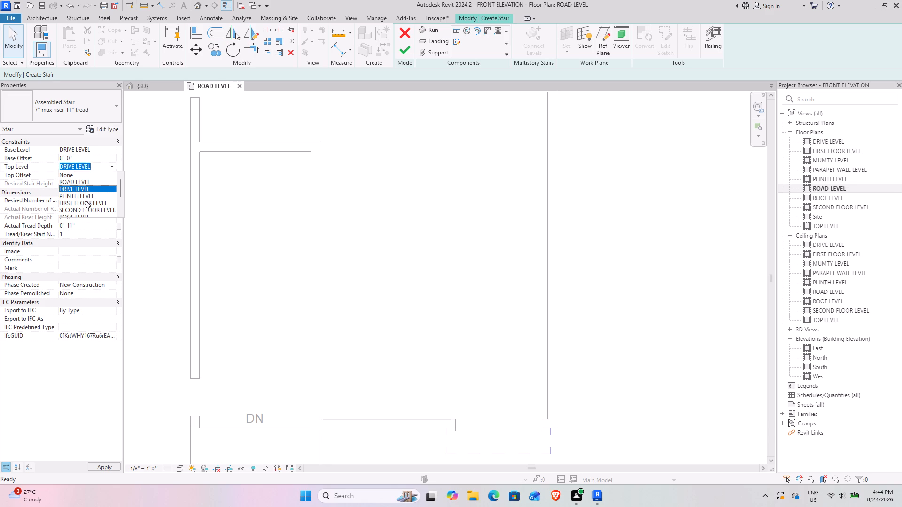
{"action": "left_click", "coordinate": [84, 203]}
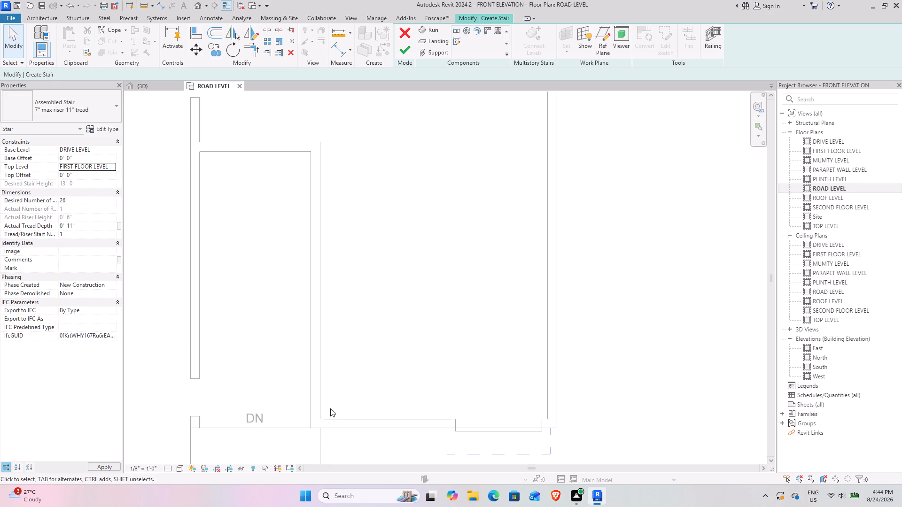
Draw an 11-riser straight run about 9'-2" long with location line Run: Left, from the front wall along the ramp room's side wall.
{"action": "scroll", "coordinate": [441, 136], "scroll_direction": "down", "scroll_amount": 2}
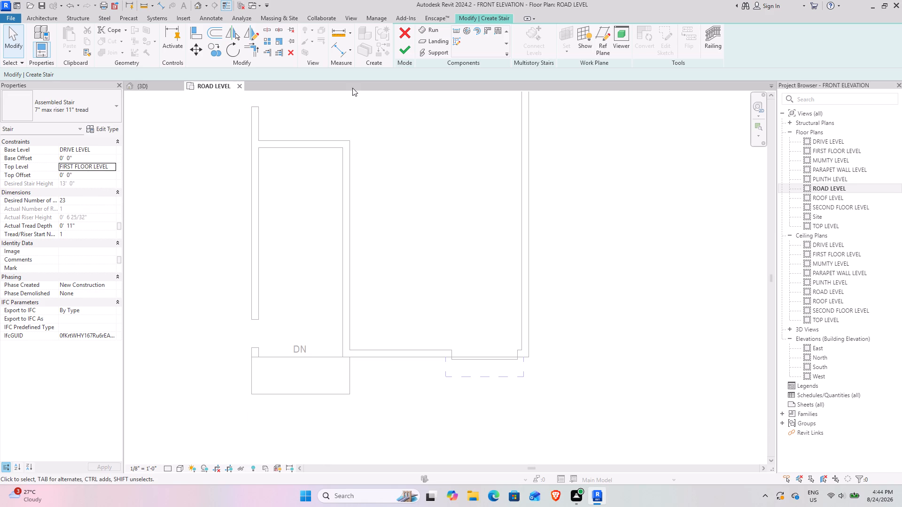
{"action": "left_click", "coordinate": [454, 34]}
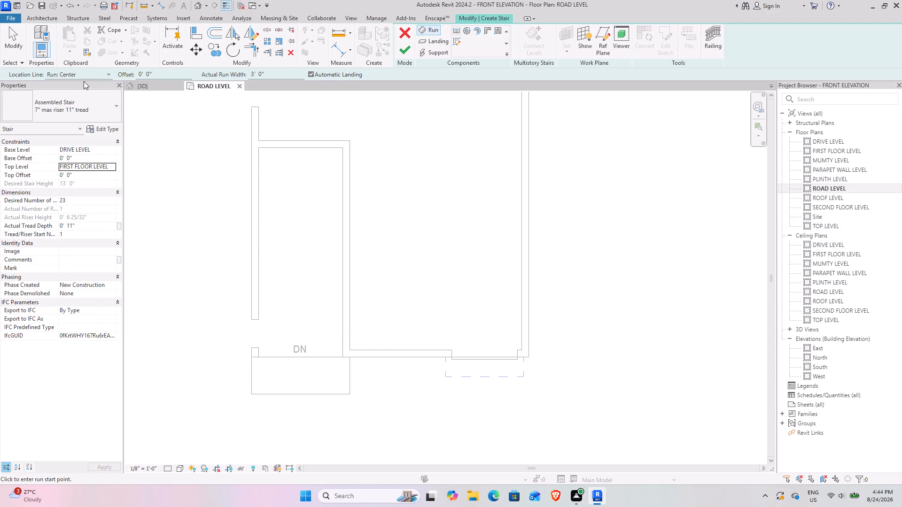
{"action": "left_click", "coordinate": [110, 70]}
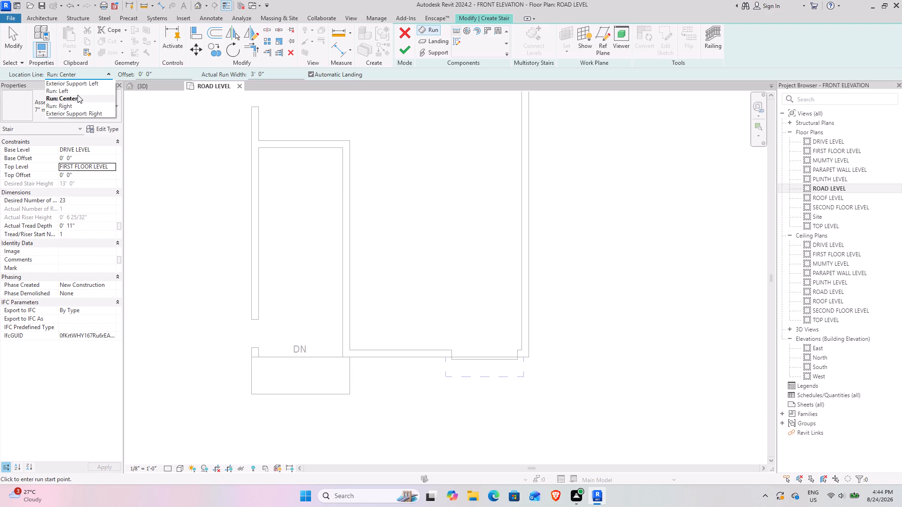
{"action": "left_click", "coordinate": [78, 92]}
{"action": "left_click", "coordinate": [354, 347]}
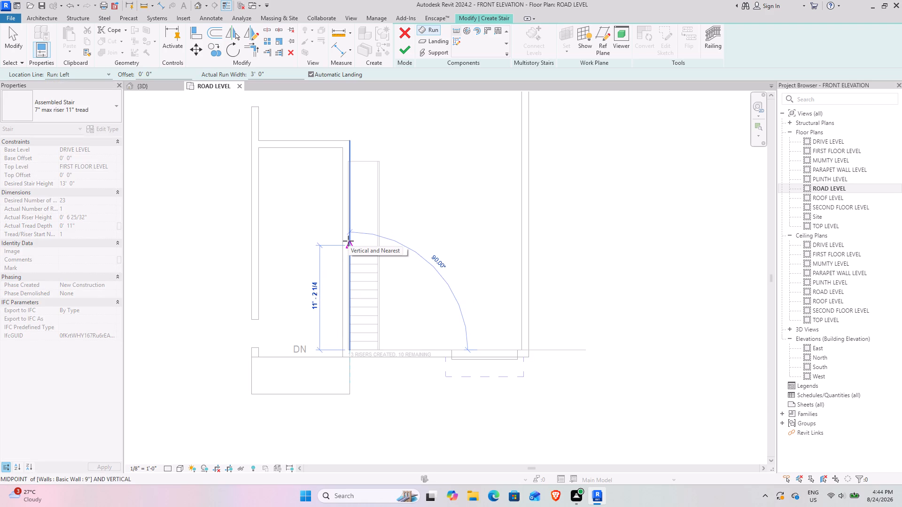
{"action": "scroll", "coordinate": [348, 241], "scroll_direction": "up", "scroll_amount": 2}
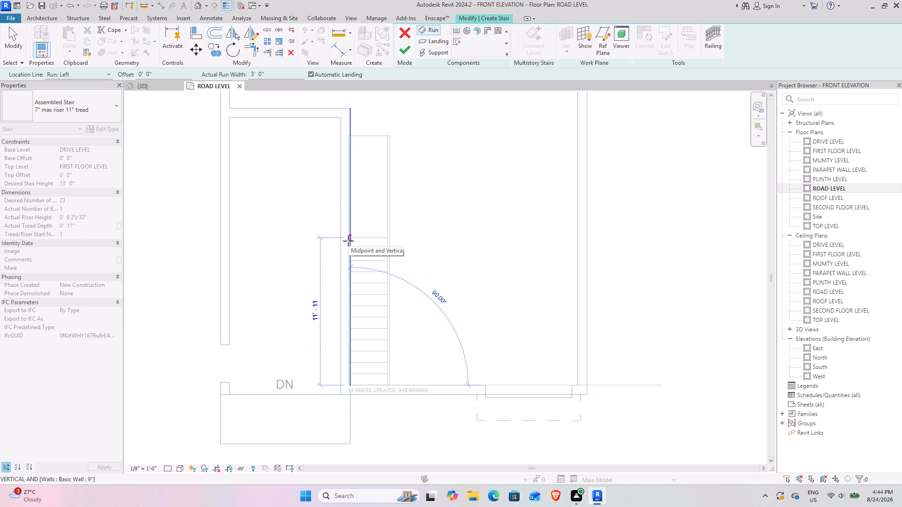
{"action": "left_click", "coordinate": [350, 269]}
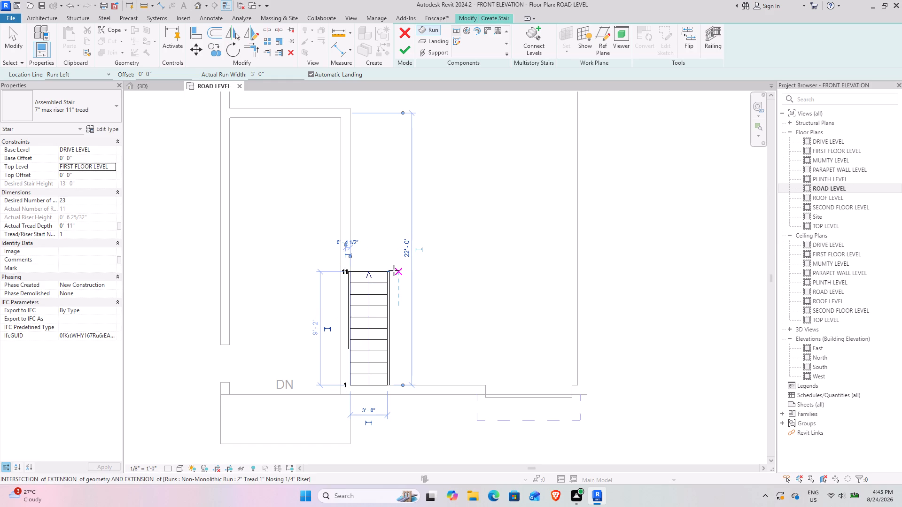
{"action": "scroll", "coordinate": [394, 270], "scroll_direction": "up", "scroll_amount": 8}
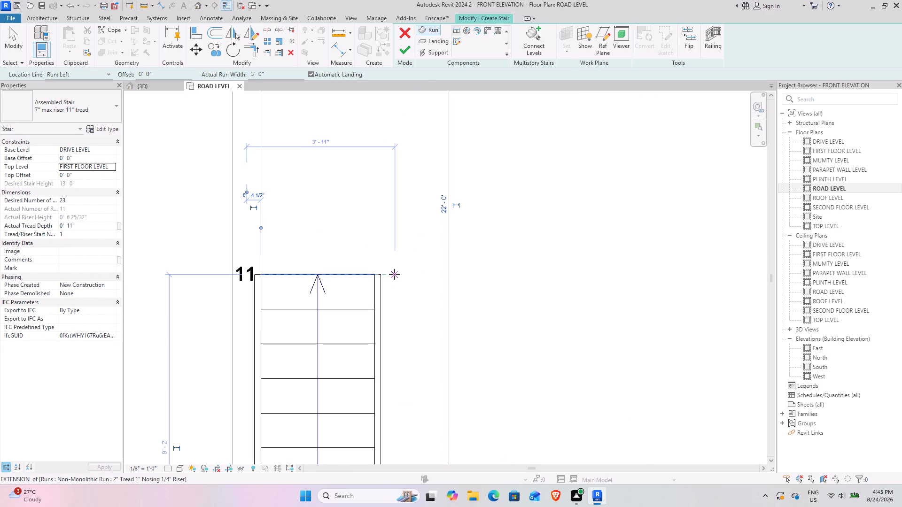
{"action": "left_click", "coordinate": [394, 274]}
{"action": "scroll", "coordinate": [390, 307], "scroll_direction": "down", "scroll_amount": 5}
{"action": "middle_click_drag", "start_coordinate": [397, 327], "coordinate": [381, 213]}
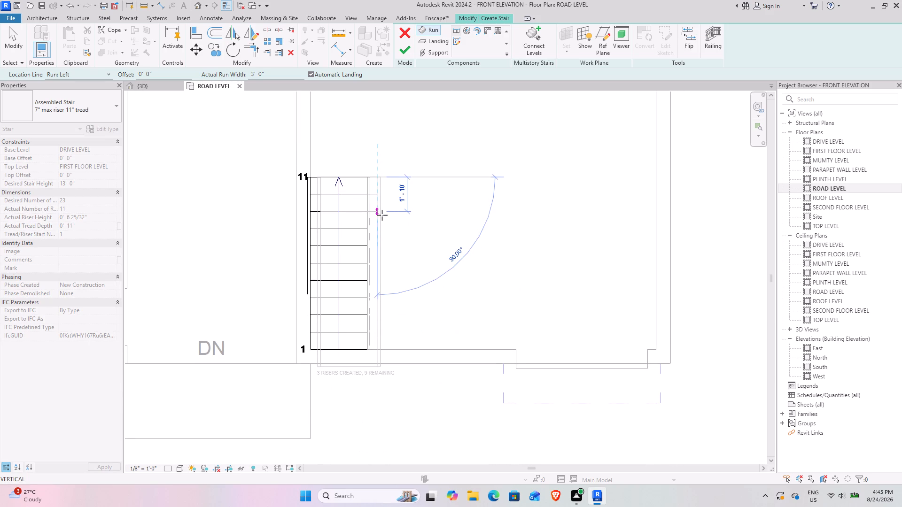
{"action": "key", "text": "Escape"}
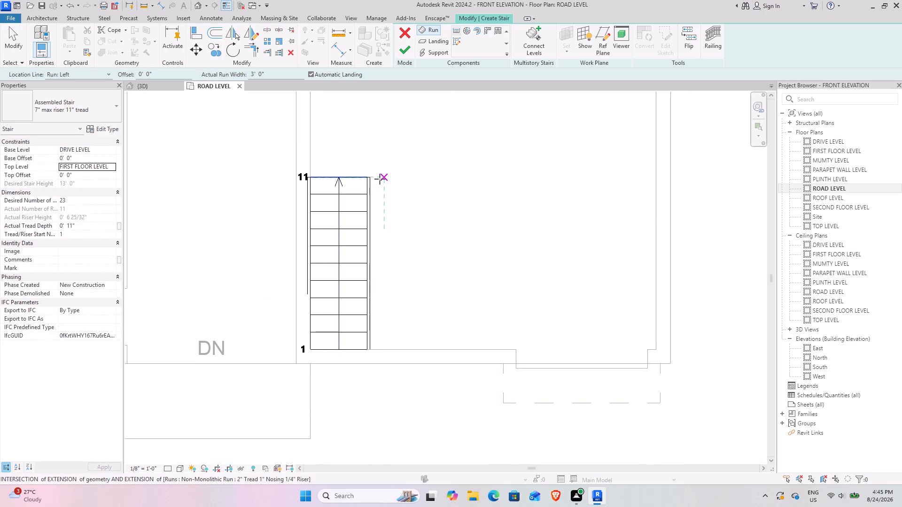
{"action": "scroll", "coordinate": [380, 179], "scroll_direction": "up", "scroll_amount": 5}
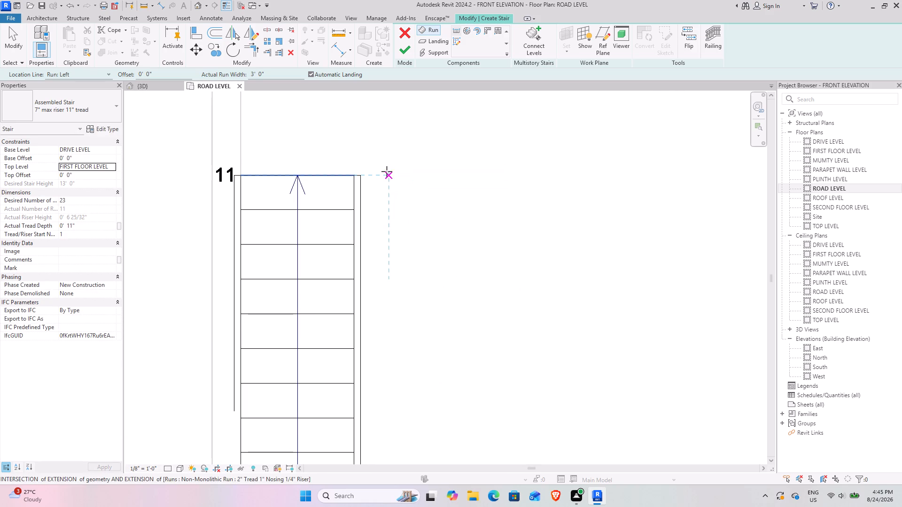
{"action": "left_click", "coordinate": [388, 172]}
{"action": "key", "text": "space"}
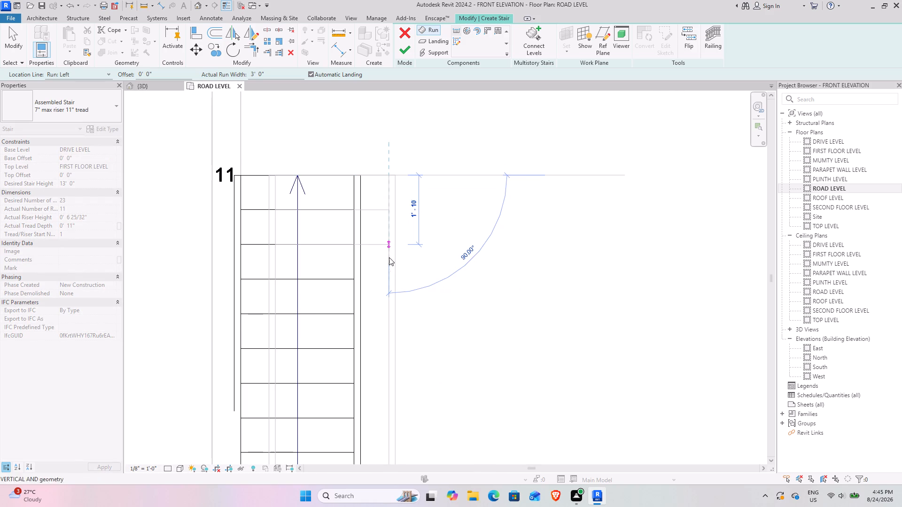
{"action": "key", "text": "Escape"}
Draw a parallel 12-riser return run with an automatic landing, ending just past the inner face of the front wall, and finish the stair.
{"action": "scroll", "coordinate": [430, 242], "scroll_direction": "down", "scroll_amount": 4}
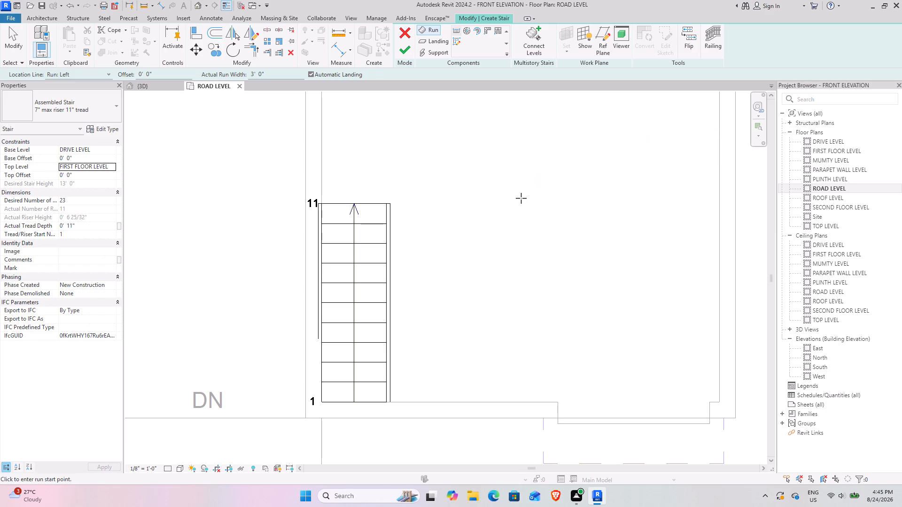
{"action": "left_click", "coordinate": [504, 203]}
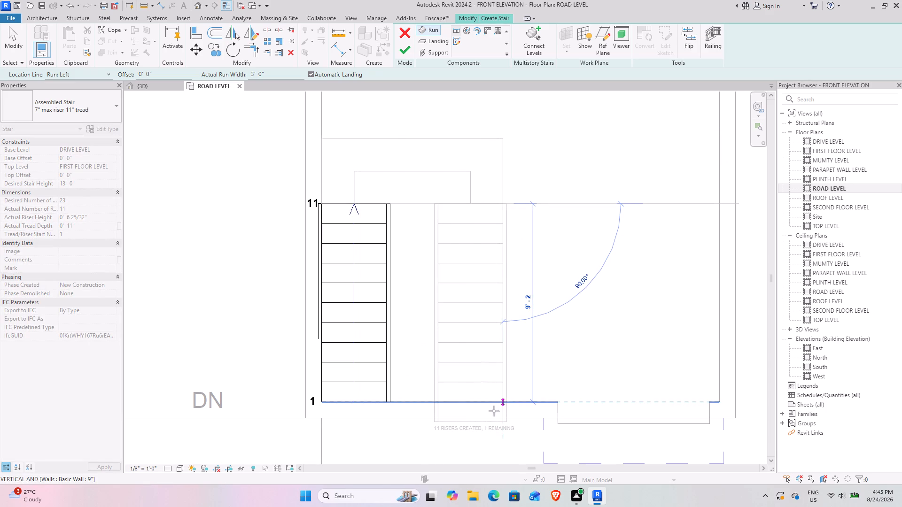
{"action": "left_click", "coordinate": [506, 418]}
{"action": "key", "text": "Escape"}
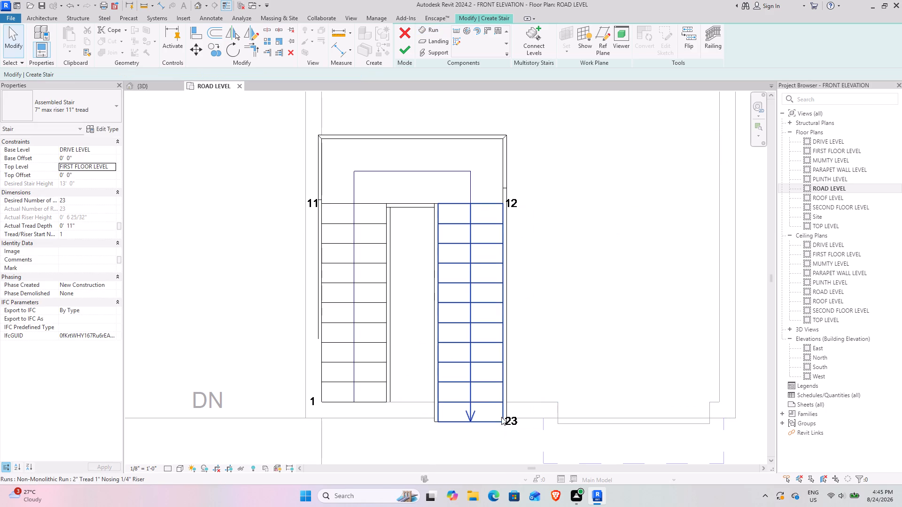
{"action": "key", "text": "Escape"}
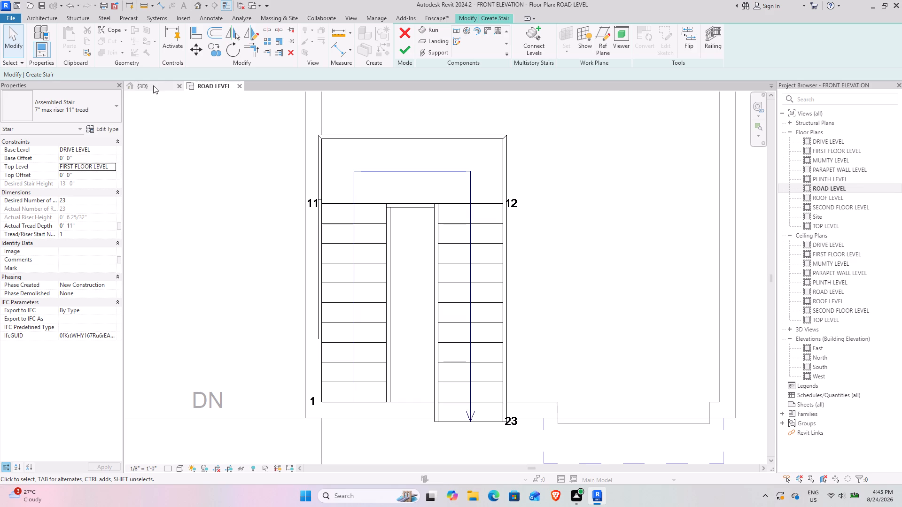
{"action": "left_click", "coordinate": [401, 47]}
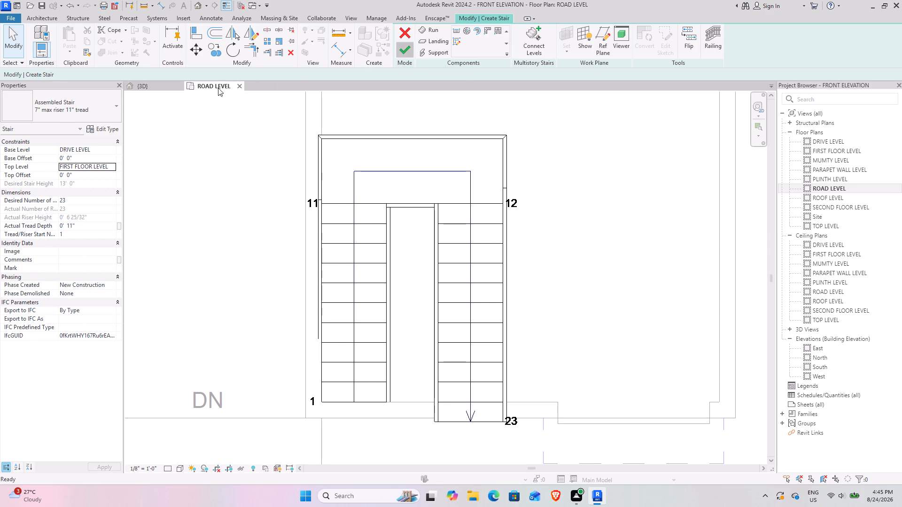
Examine the U-shaped stair's position against the front wall in the front 3D view and on the ROAD LEVEL plan.
{"action": "left_click", "coordinate": [159, 89]}
{"action": "scroll", "coordinate": [324, 293], "scroll_direction": "up", "scroll_amount": 8}
{"action": "left_click", "coordinate": [490, 264]}
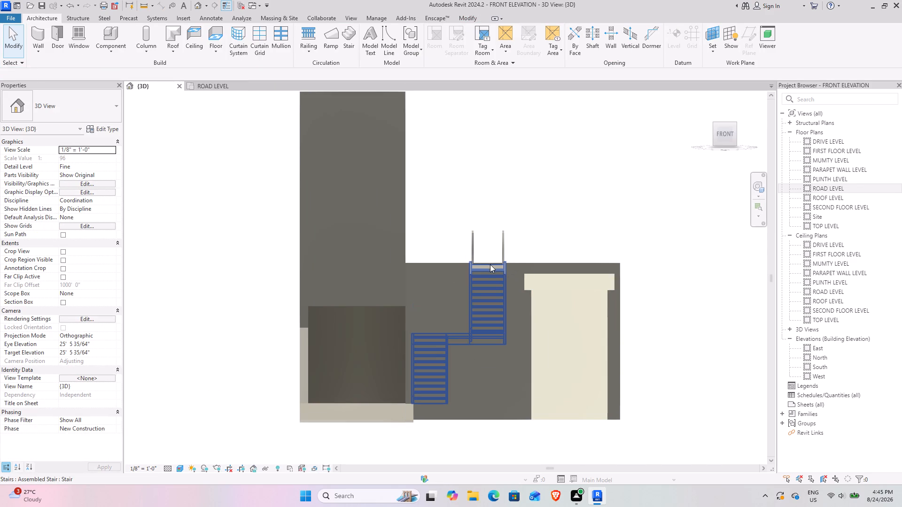
{"action": "left_click", "coordinate": [207, 84]}
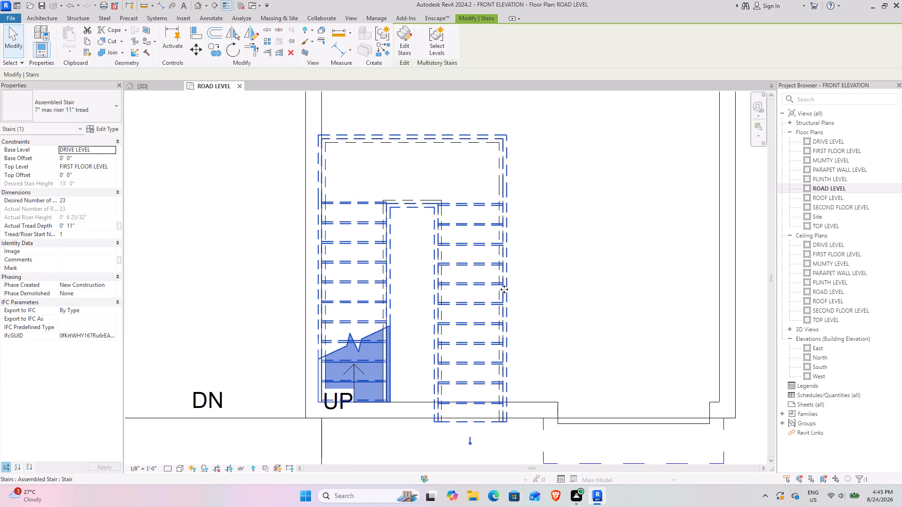
{"action": "scroll", "coordinate": [505, 289], "scroll_direction": "down", "scroll_amount": 10}
{"action": "middle_click_drag", "start_coordinate": [535, 189], "coordinate": [443, 280]}
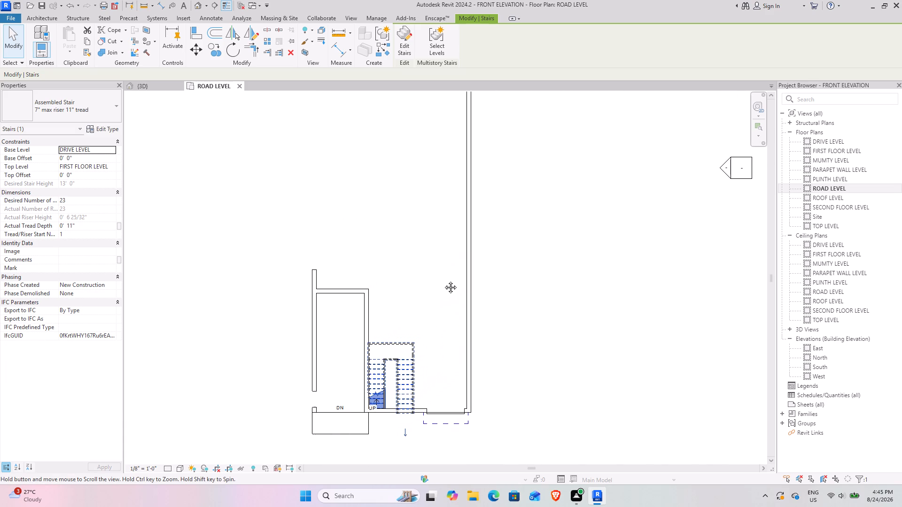
{"action": "middle_click_drag", "start_coordinate": [443, 280], "coordinate": [442, 281]}
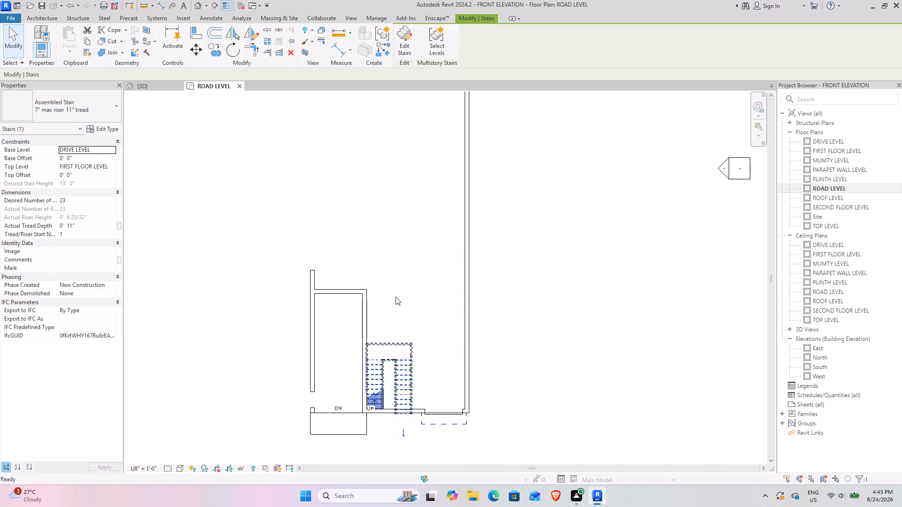
{"action": "left_click", "coordinate": [145, 84]}
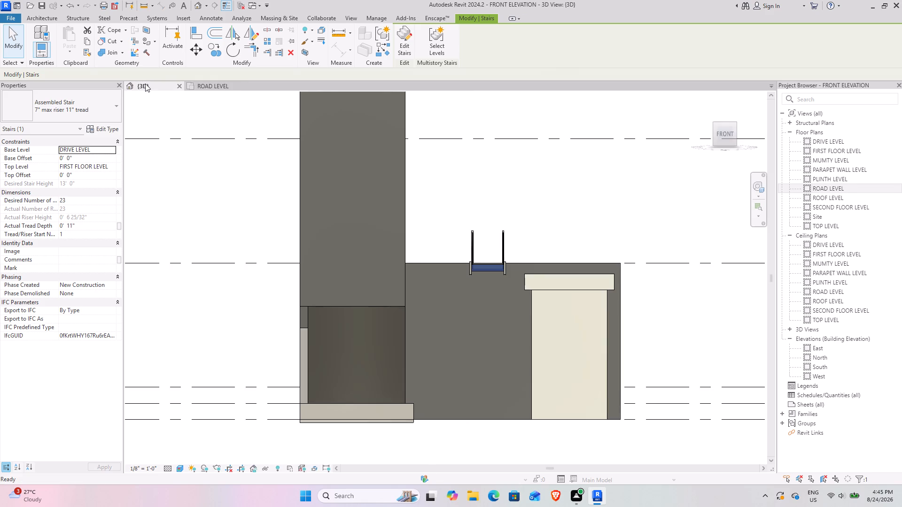
{"action": "left_click", "coordinate": [475, 268]}
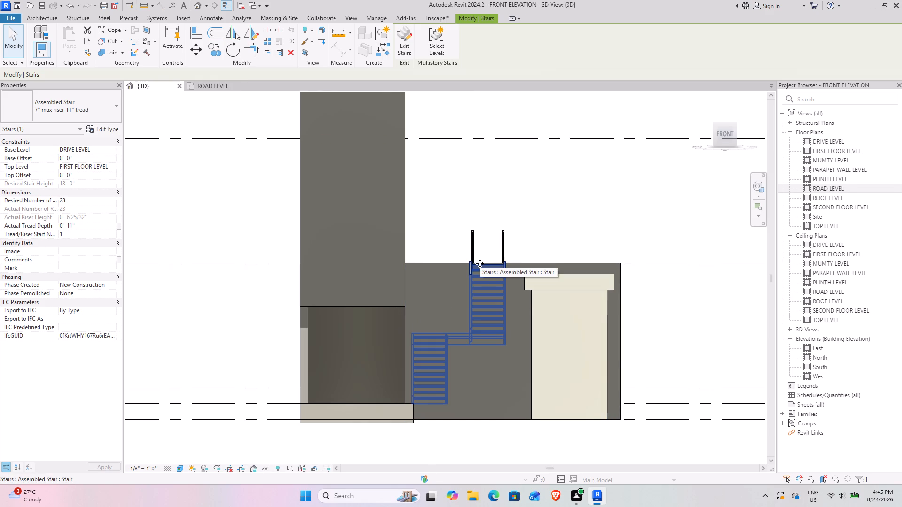
{"action": "left_click", "coordinate": [480, 263]}
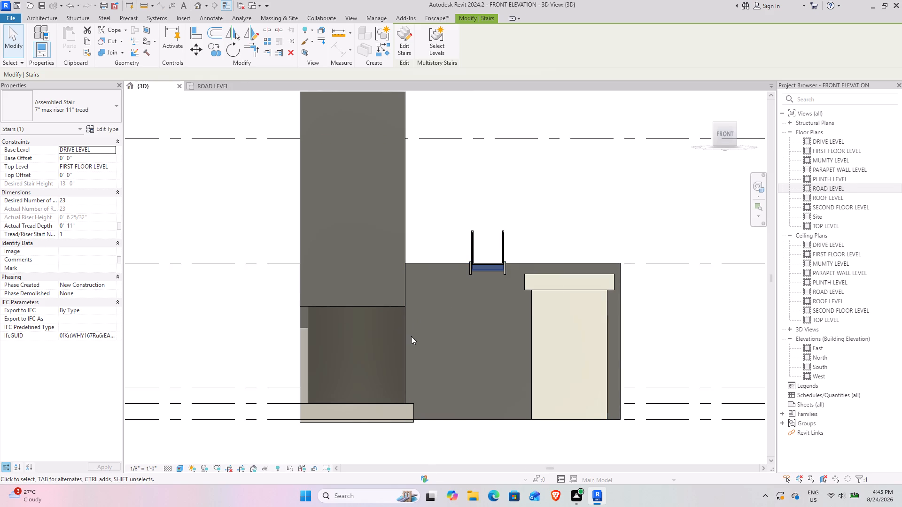
Temporarily hide the front wall that covers the stair in the 3D view.
{"action": "left_click", "coordinate": [405, 341]}
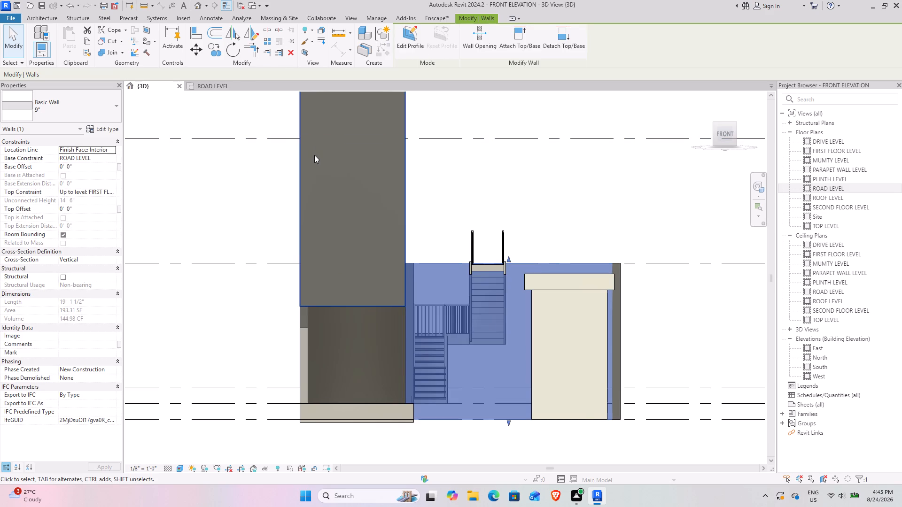
{"action": "type", "text": "hh"}
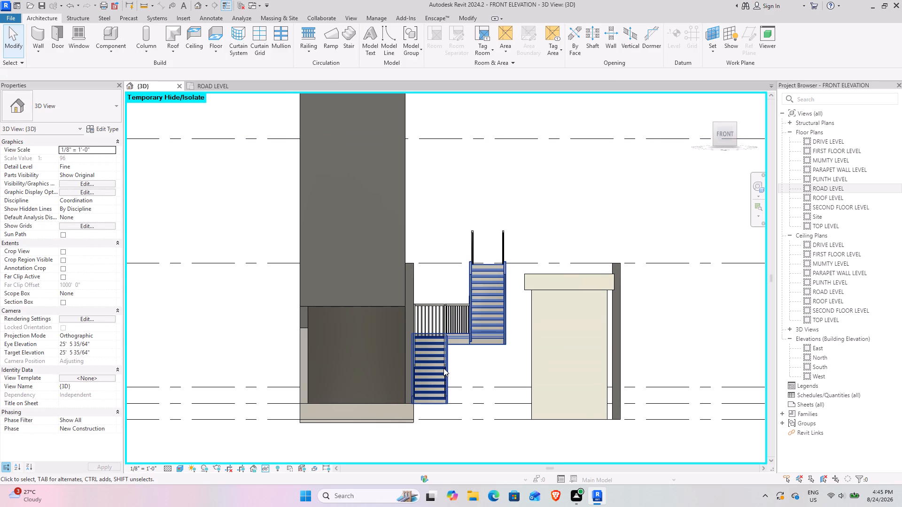
Delete the two-run U-shaped stair beside the ramp room from the ROAD LEVEL plan.
{"action": "left_click", "coordinate": [432, 363]}
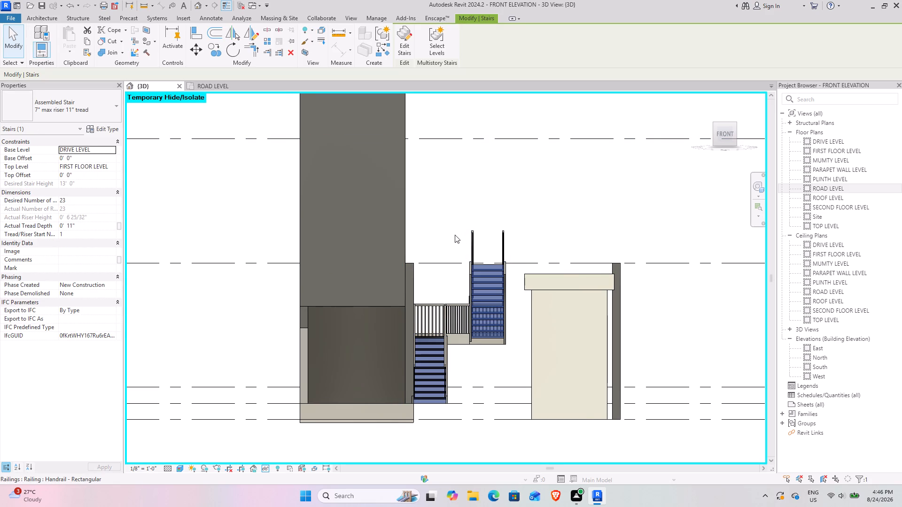
{"action": "key", "text": "space"}
{"action": "key", "text": "Escape"}
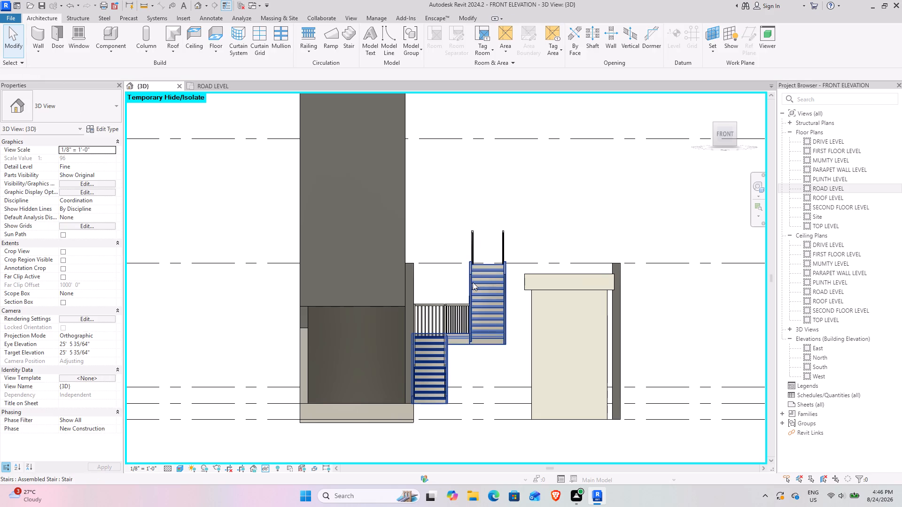
{"action": "left_click", "coordinate": [475, 289]}
{"action": "left_click", "coordinate": [207, 87]}
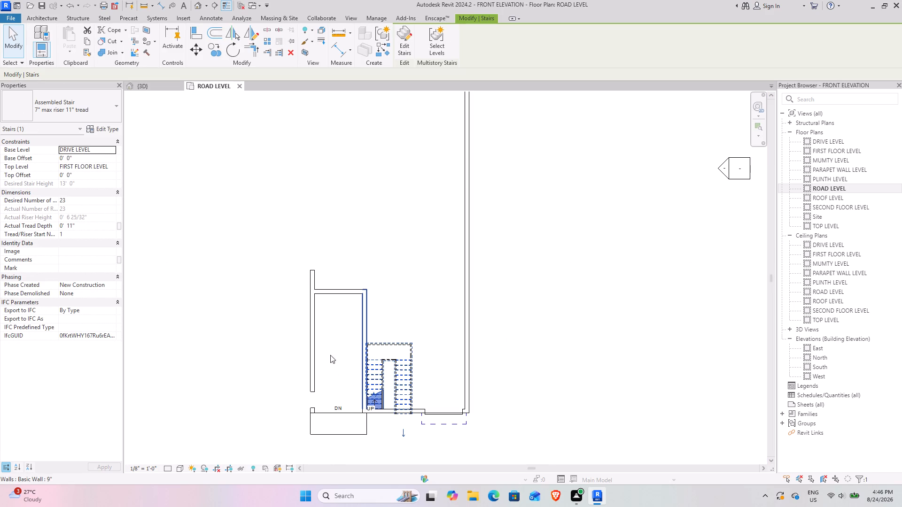
{"action": "middle_click_drag", "start_coordinate": [320, 346], "coordinate": [356, 291]}
{"action": "scroll", "coordinate": [407, 293], "scroll_direction": "up", "scroll_amount": 7}
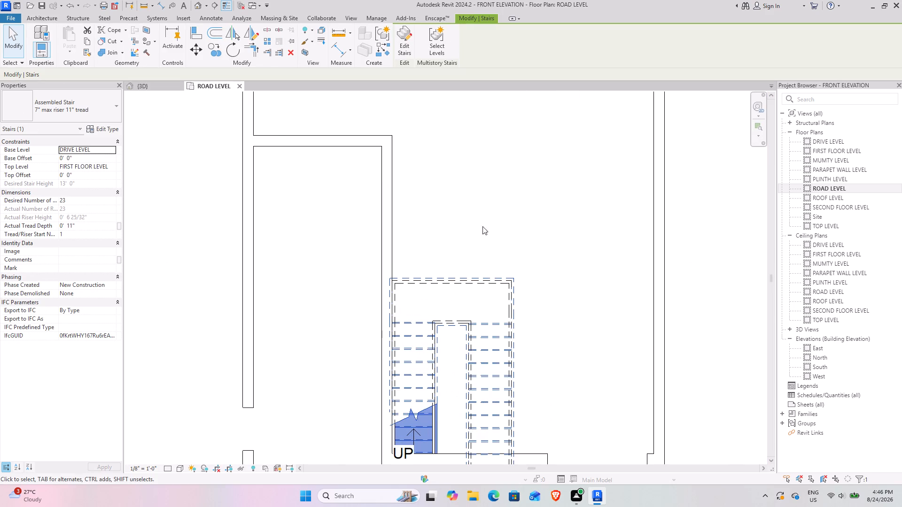
{"action": "scroll", "coordinate": [455, 197], "scroll_direction": "down", "scroll_amount": 2}
{"action": "left_click", "coordinate": [197, 52]}
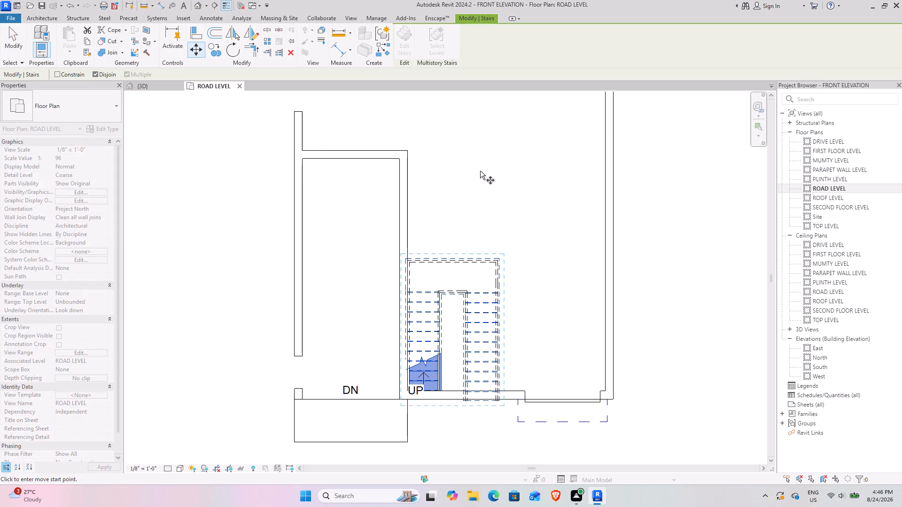
{"action": "key", "text": "Escape"}
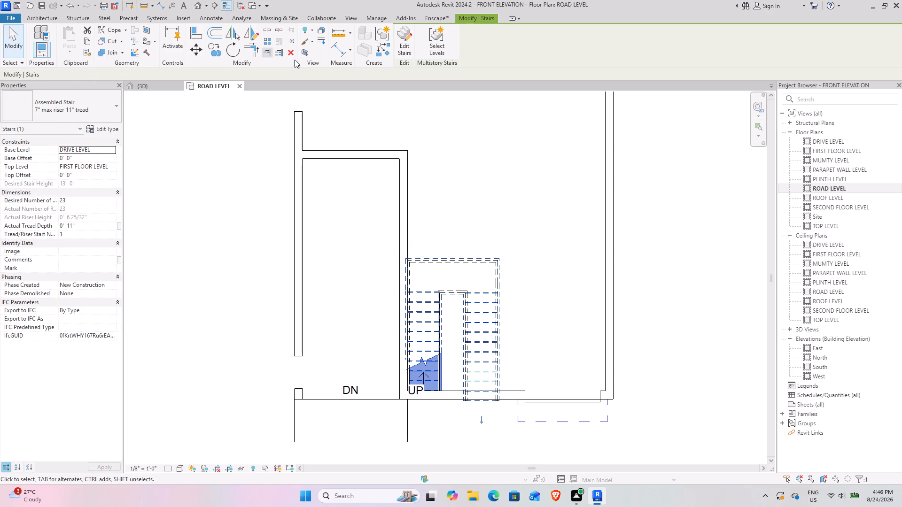
{"action": "left_click", "coordinate": [289, 53]}
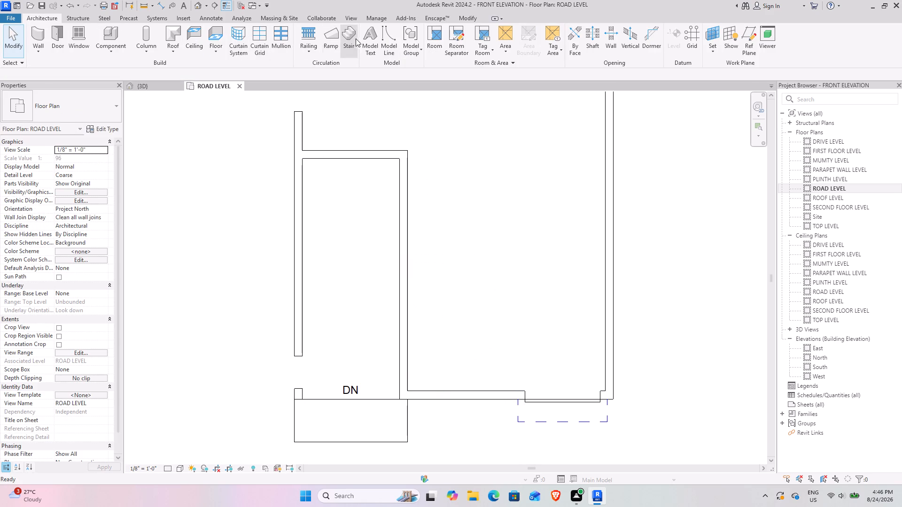
Start a new stair on the ROAD LEVEL plan with base level DRIVE LEVEL and top level FIRST FLOOR LEVEL.
{"action": "left_click", "coordinate": [352, 38]}
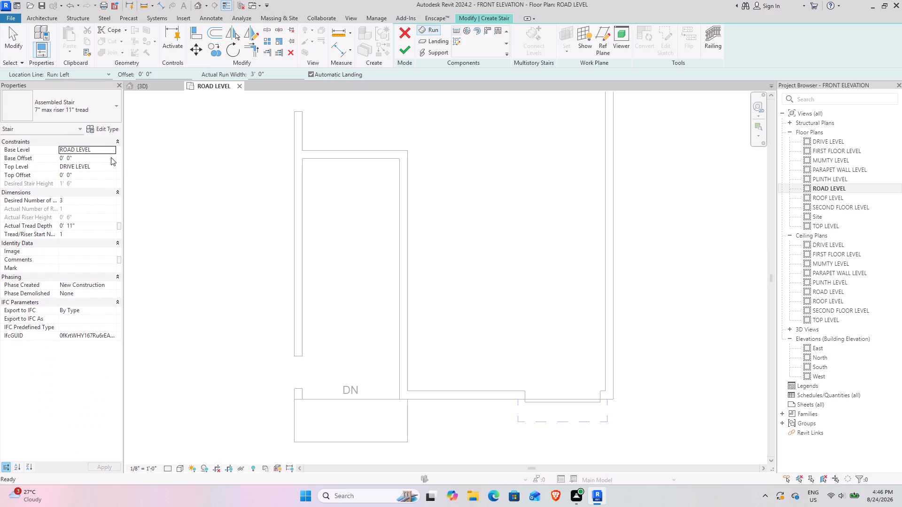
{"action": "left_click", "coordinate": [112, 149]}
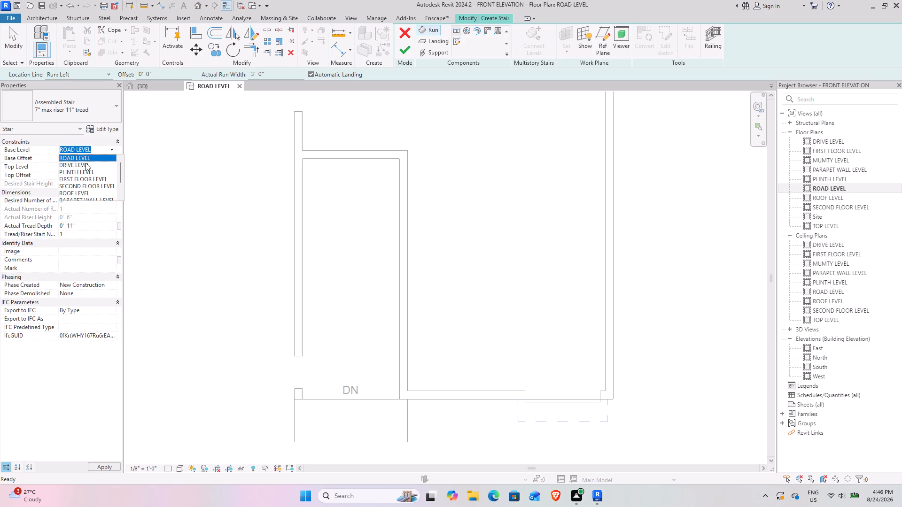
{"action": "left_click", "coordinate": [86, 163]}
{"action": "left_click", "coordinate": [109, 167]}
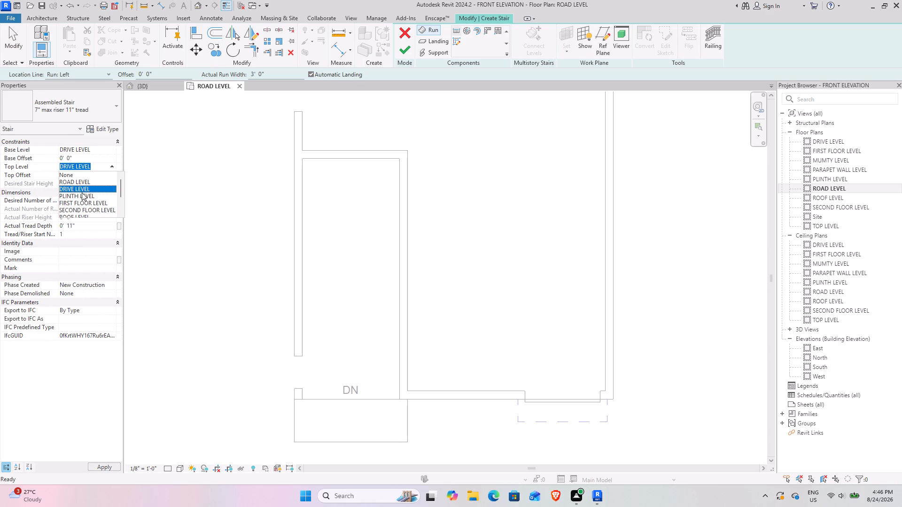
{"action": "left_click", "coordinate": [77, 204]}
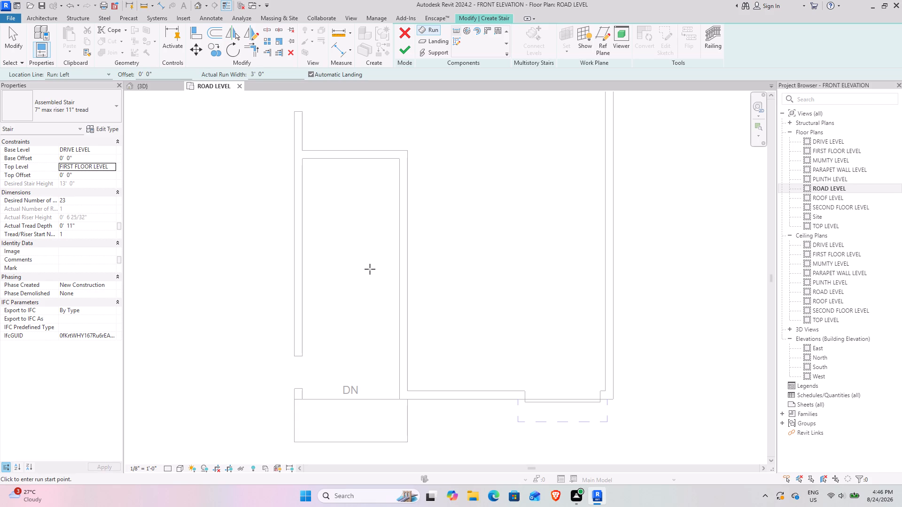
Draw a 12-riser straight run about 10'-1" long inside the ramp room, along its side wall toward the entrance, and finish the stair.
{"action": "left_click", "coordinate": [399, 183]}
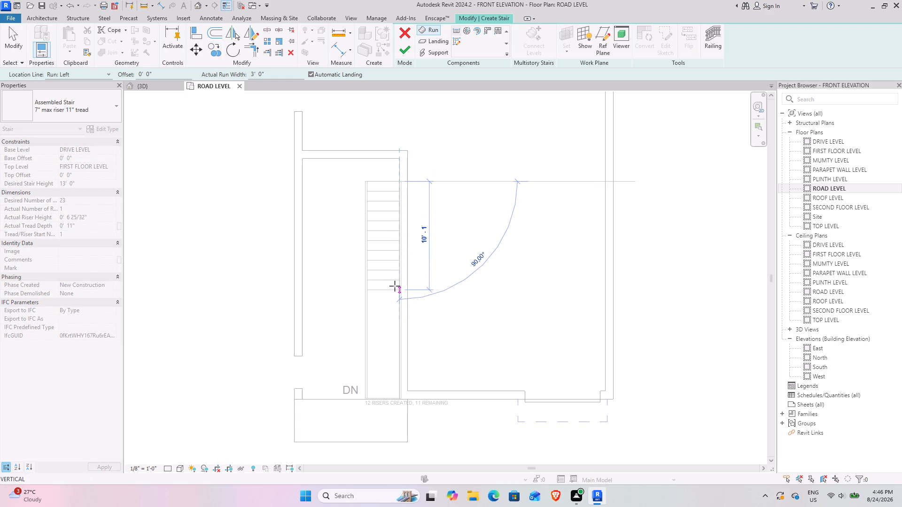
{"action": "left_click", "coordinate": [395, 286]}
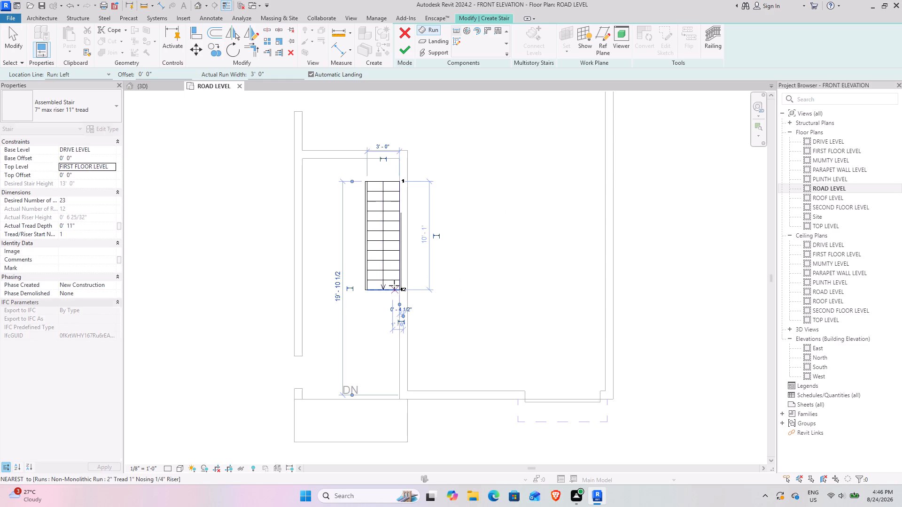
{"action": "key", "text": "Escape"}
{"action": "key", "text": "Escape"}
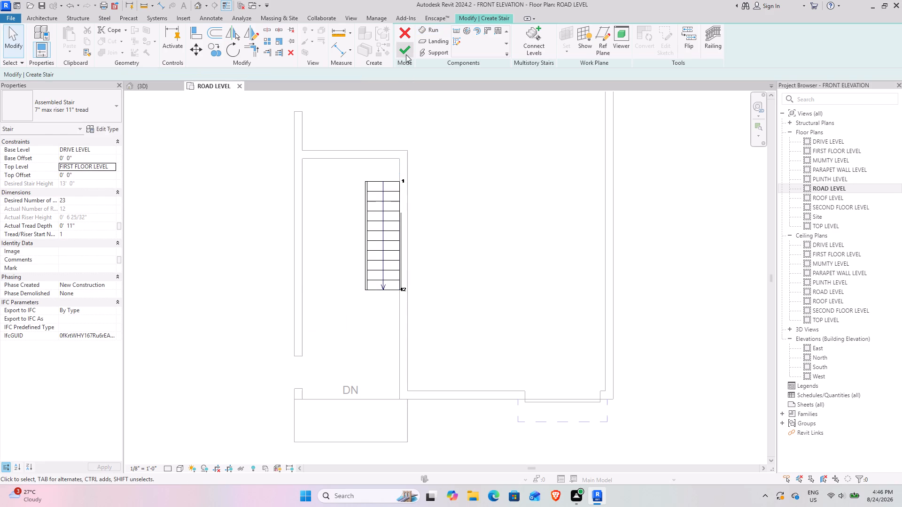
{"action": "left_click", "coordinate": [406, 52]}
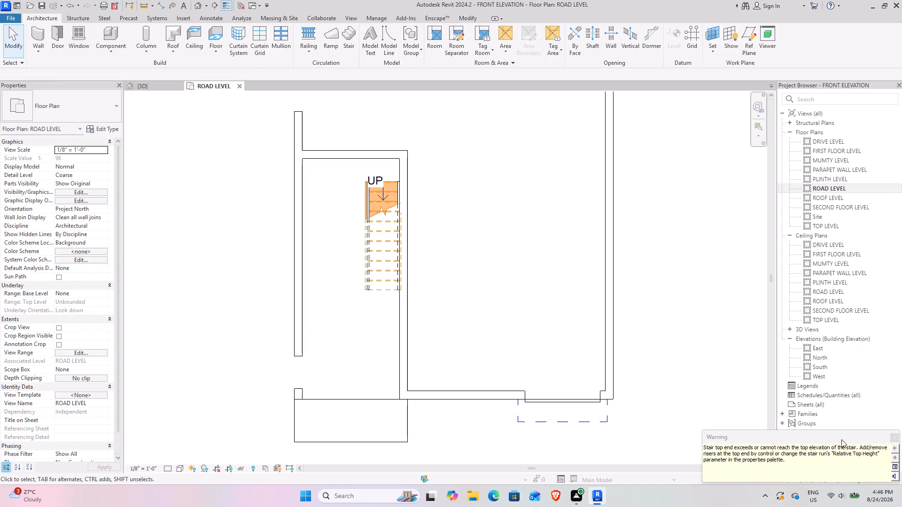
{"action": "left_click", "coordinate": [893, 436]}
Examine the new stair inside the ramp room from the front and at oblique angles in the 3D view.
{"action": "left_click", "coordinate": [152, 86]}
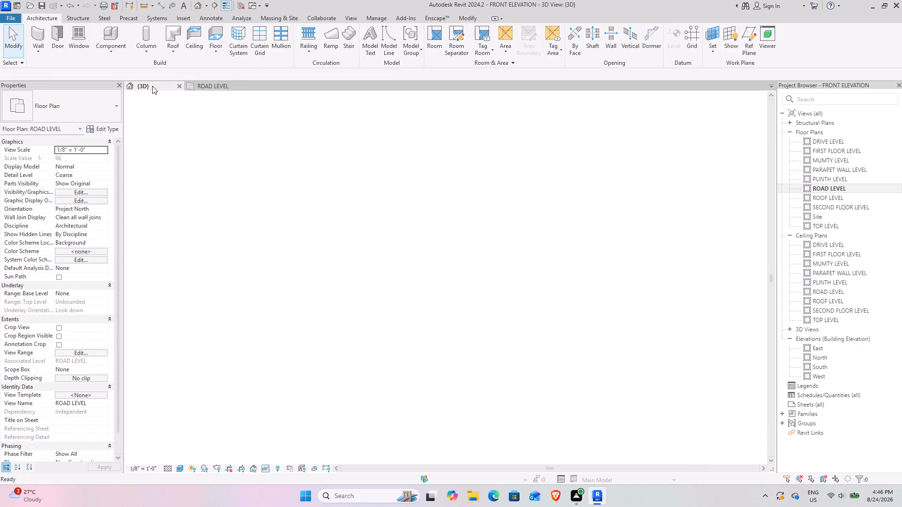
{"action": "left_click", "coordinate": [389, 367]}
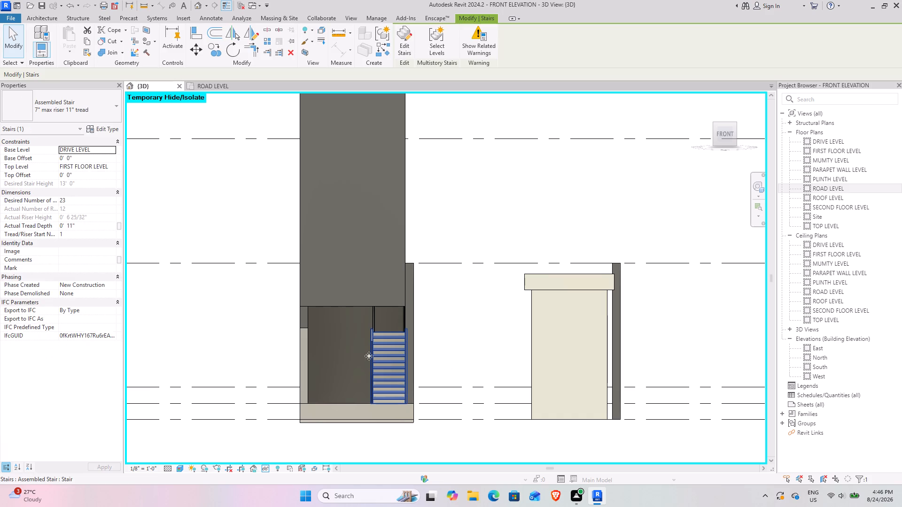
{"action": "scroll", "coordinate": [347, 305], "scroll_direction": "up", "scroll_amount": 3}
{"action": "middle_click_drag", "start_coordinate": [386, 386], "coordinate": [328, 264]}
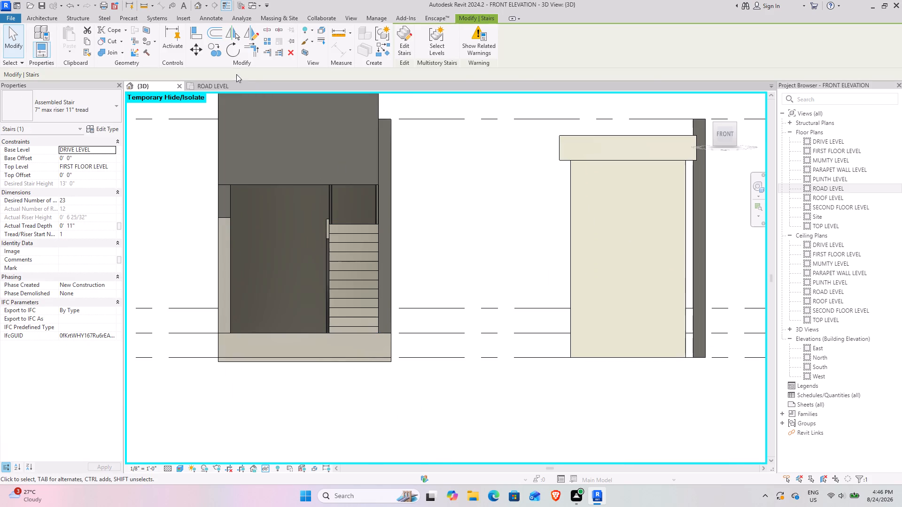
{"action": "scroll", "coordinate": [275, 242], "scroll_direction": "down", "scroll_amount": 3}
{"action": "middle_click_drag", "start_coordinate": [274, 251], "coordinate": [334, 264], "text": "shift"}
{"action": "middle_click_drag", "start_coordinate": [319, 269], "coordinate": [279, 287], "text": "shift"}
{"action": "scroll", "coordinate": [313, 268], "scroll_direction": "up", "scroll_amount": 3}
{"action": "middle_click_drag", "start_coordinate": [275, 275], "coordinate": [278, 274], "text": "shift"}
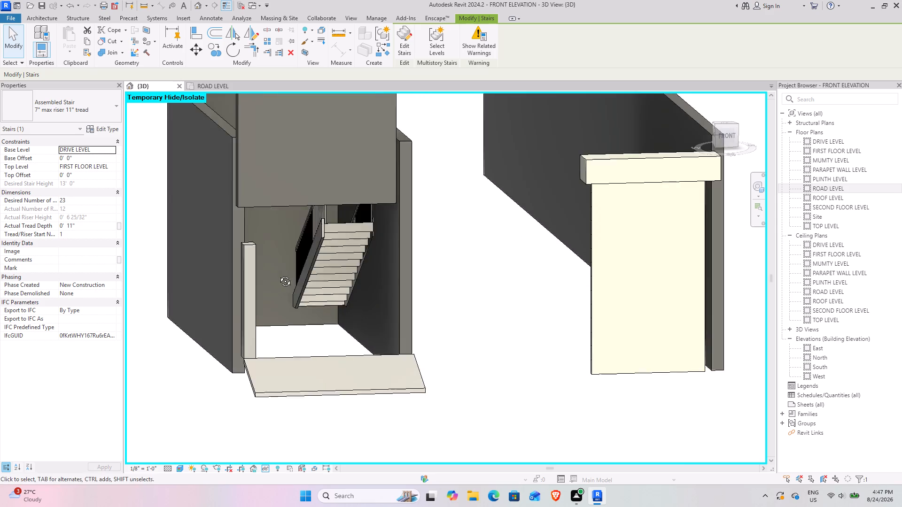
{"action": "middle_click_drag", "start_coordinate": [278, 274], "coordinate": [255, 254], "text": "shift"}
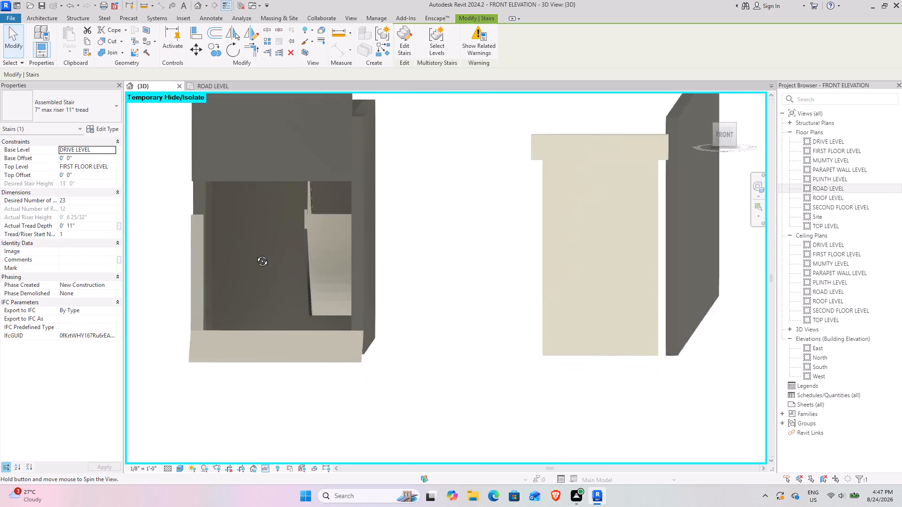
{"action": "middle_click_drag", "start_coordinate": [255, 254], "coordinate": [264, 254], "text": "shift"}
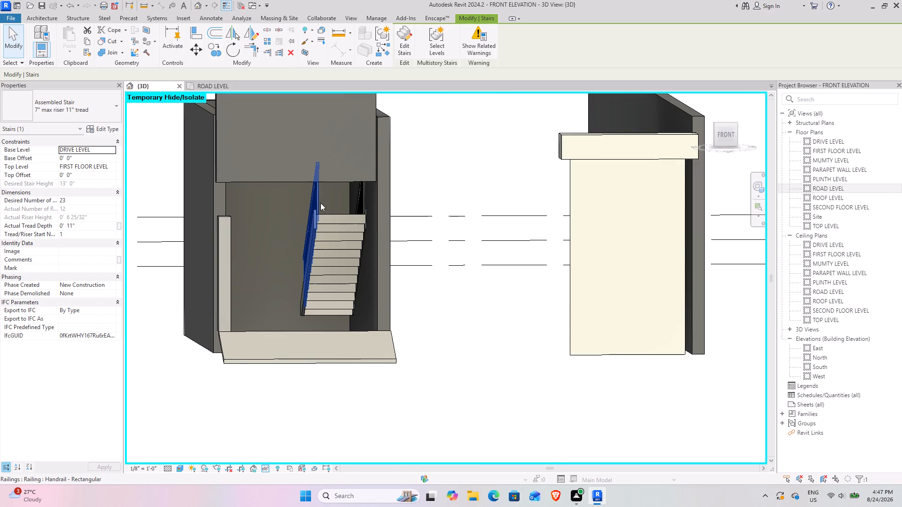
Change the stair inside the ramp room to the Cast-In-Place Monolithic Stair type.
{"action": "left_click", "coordinate": [344, 226]}
{"action": "left_click", "coordinate": [85, 116]}
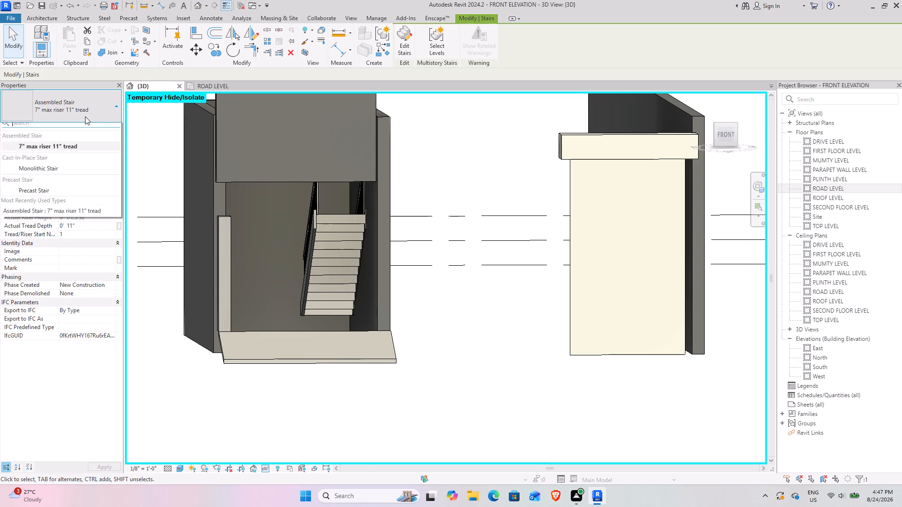
{"action": "left_click", "coordinate": [67, 179]}
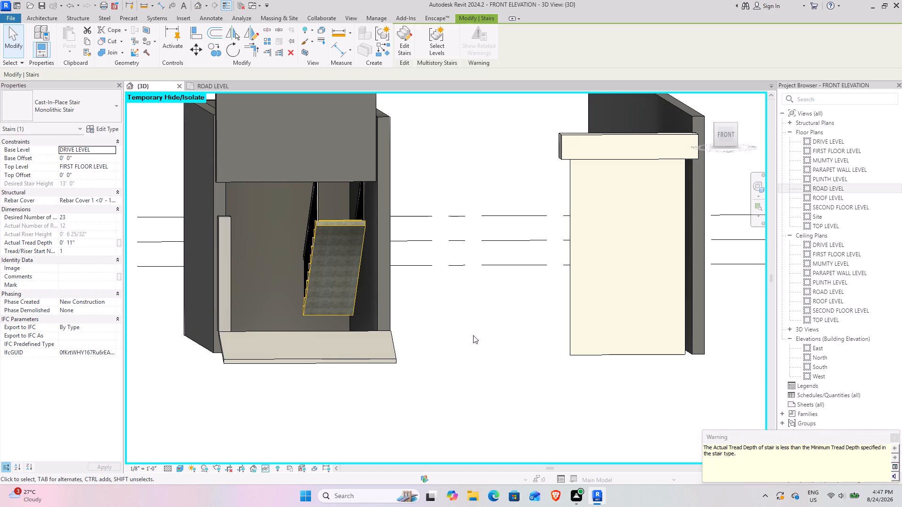
{"action": "left_click", "coordinate": [451, 361]}
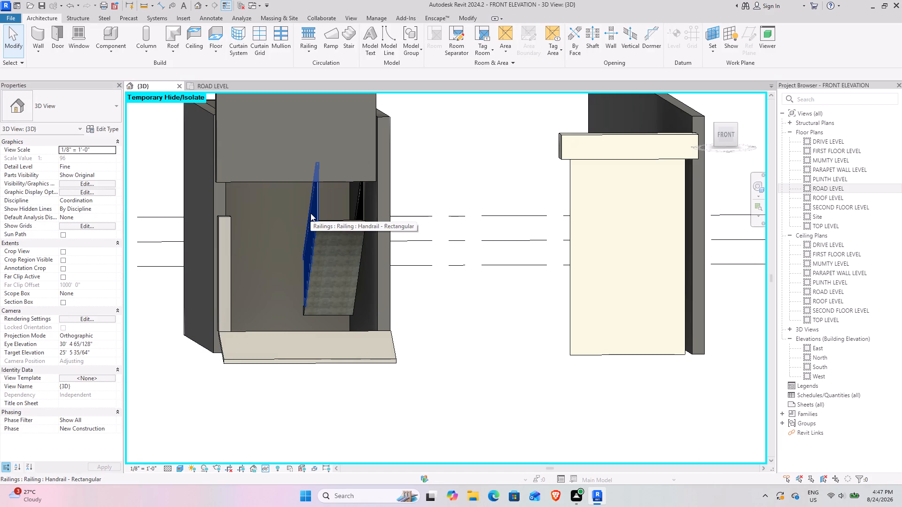
{"action": "key", "text": "Escape"}
{"action": "key", "text": "Escape"}
Open the monolithic stair for editing on the ROAD LEVEL plan and lengthen its run to 15 risers, about 12'-10" long.
{"action": "middle_click_drag", "start_coordinate": [311, 213], "coordinate": [293, 162]}
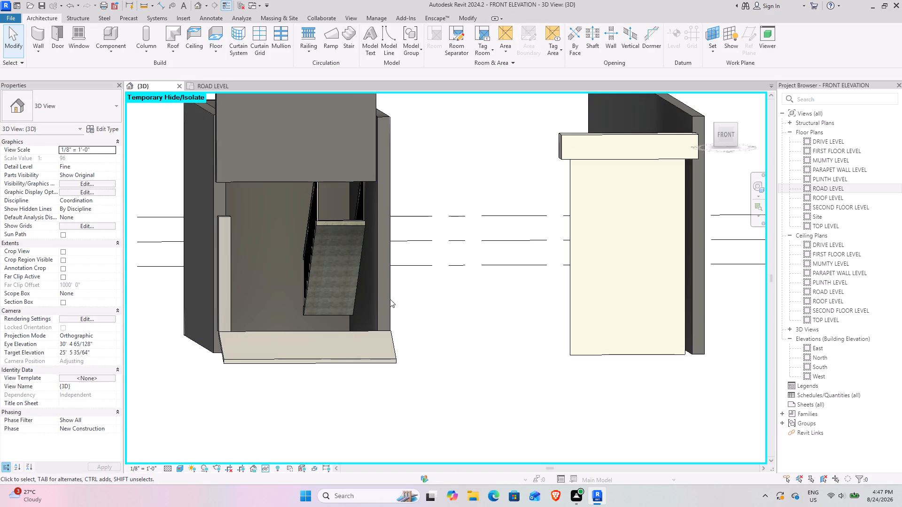
{"action": "middle_click_drag", "start_coordinate": [376, 300], "coordinate": [407, 334], "text": "shift"}
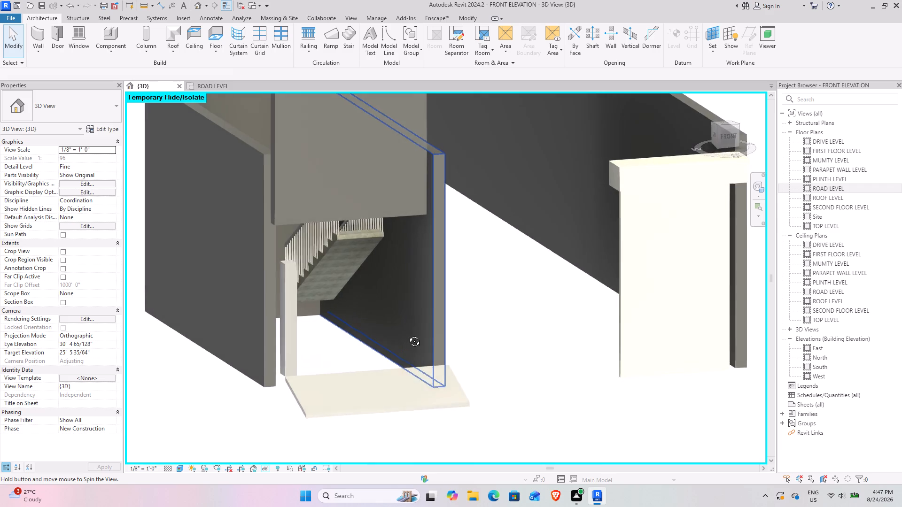
{"action": "middle_click_drag", "start_coordinate": [407, 334], "coordinate": [374, 292], "text": "shift"}
{"action": "middle_click_drag", "start_coordinate": [330, 273], "coordinate": [372, 296]}
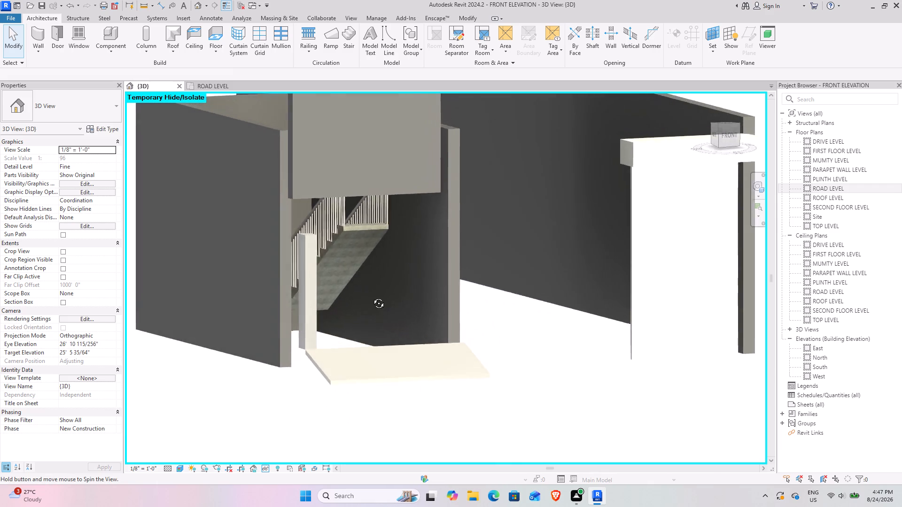
{"action": "middle_click_drag", "start_coordinate": [372, 296], "coordinate": [480, 378]}
{"action": "middle_click_drag", "start_coordinate": [454, 361], "coordinate": [395, 411], "text": "shift"}
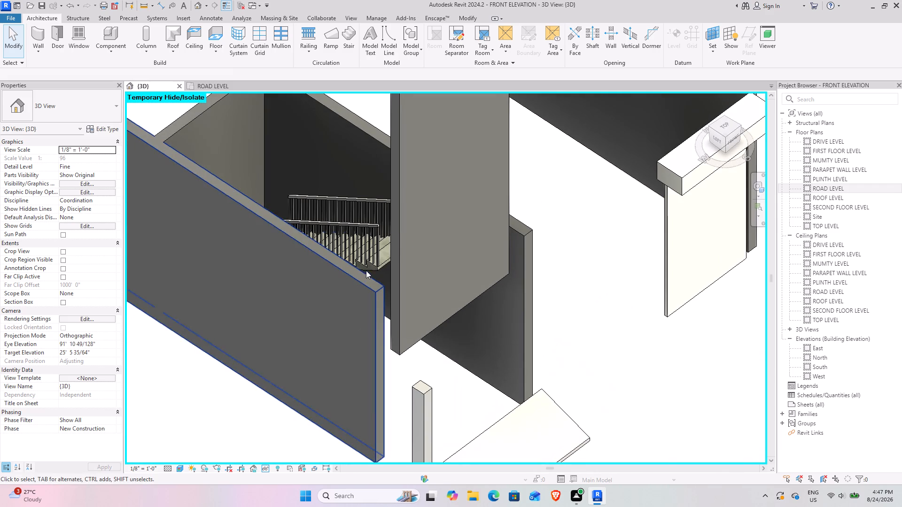
{"action": "left_click", "coordinate": [375, 266]}
{"action": "left_click", "coordinate": [225, 84]}
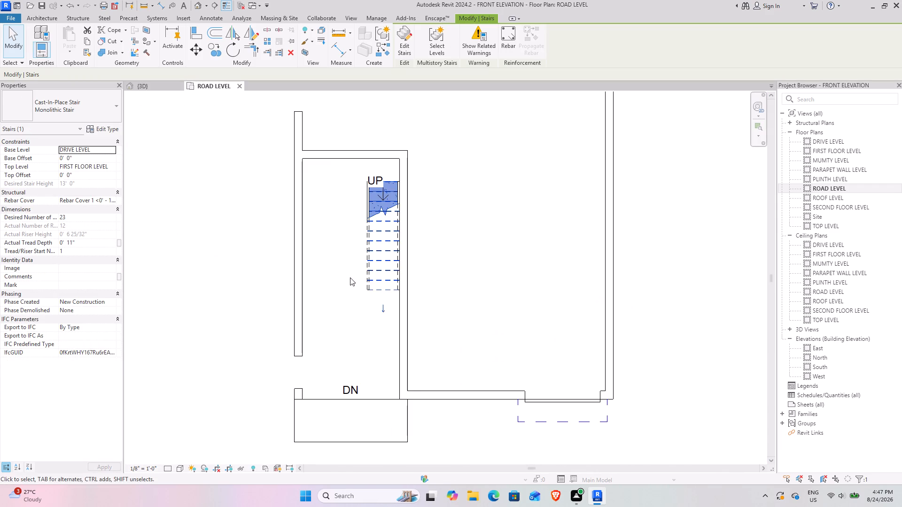
{"action": "left_click", "coordinate": [399, 47]}
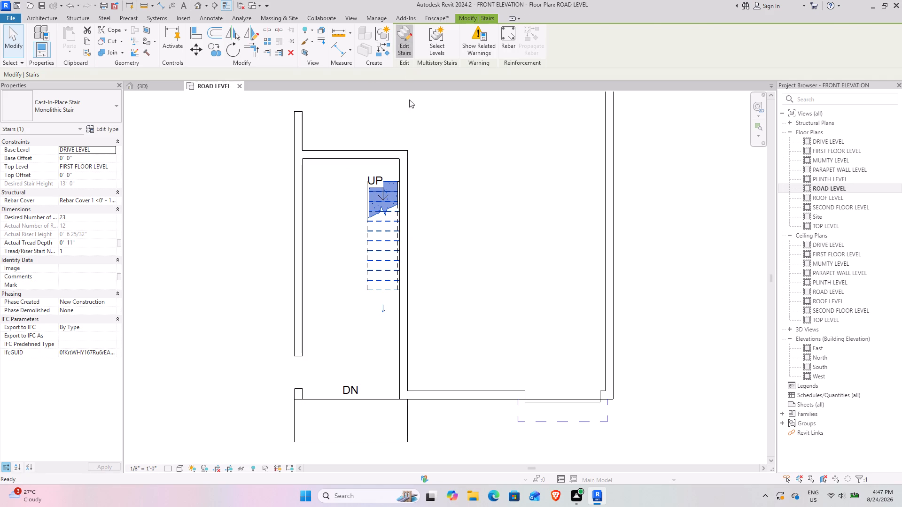
{"action": "left_click", "coordinate": [384, 291]}
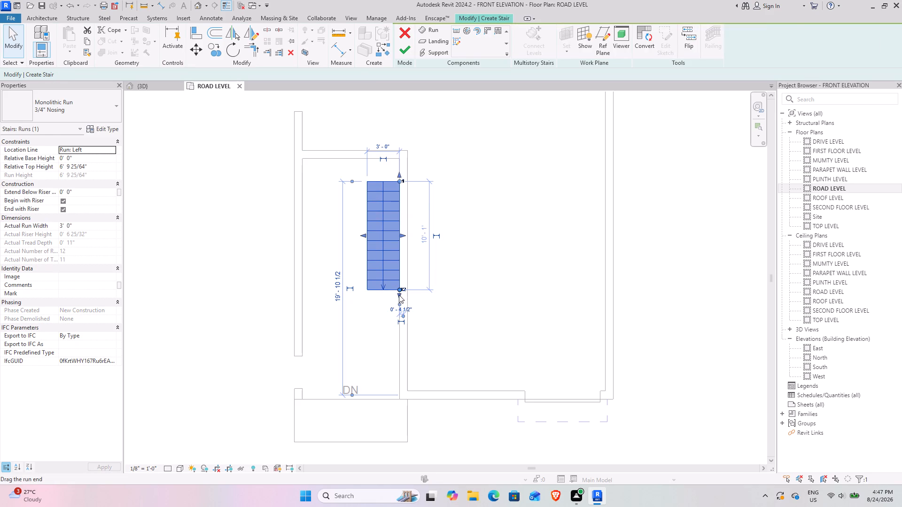
{"action": "left_click_drag", "start_coordinate": [398, 295], "coordinate": [396, 322]}
{"action": "left_click", "coordinate": [399, 328]}
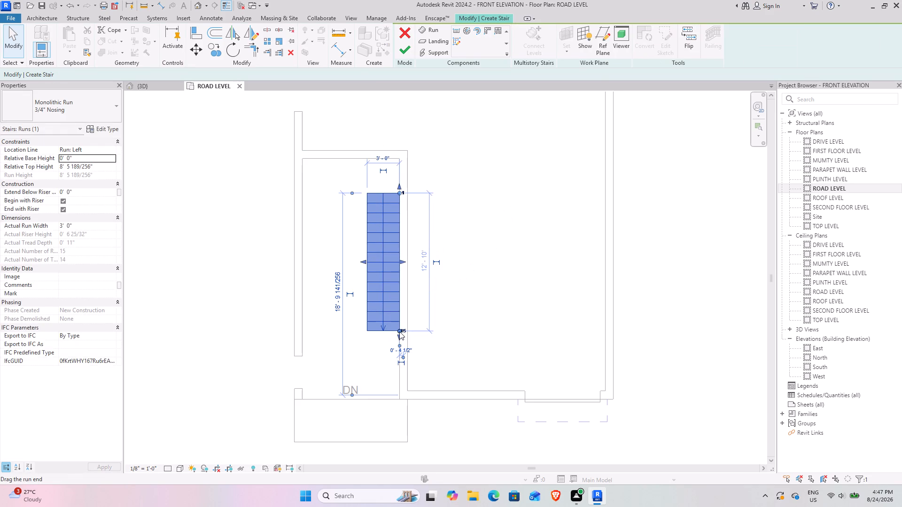
Shift the 15-riser run toward the entrance, its first riser about 17'-7" from the front wall line, and finish the stair edit.
{"action": "scroll", "coordinate": [420, 373], "scroll_direction": "up", "scroll_amount": 3}
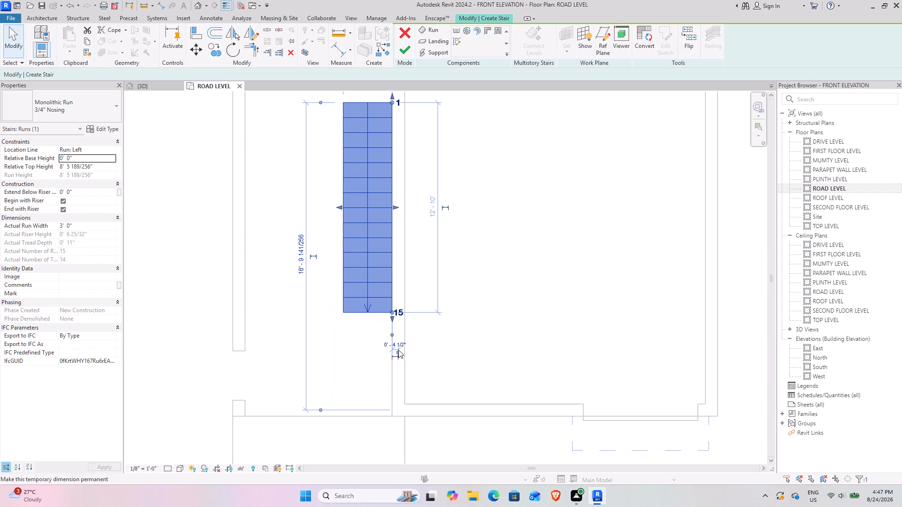
{"action": "left_click_drag", "start_coordinate": [393, 320], "coordinate": [393, 333]}
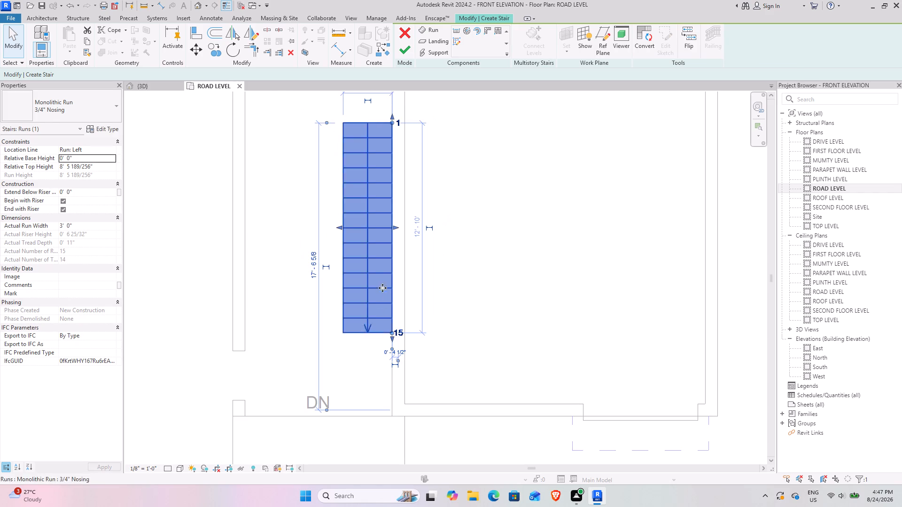
{"action": "scroll", "coordinate": [368, 281], "scroll_direction": "down", "scroll_amount": 5}
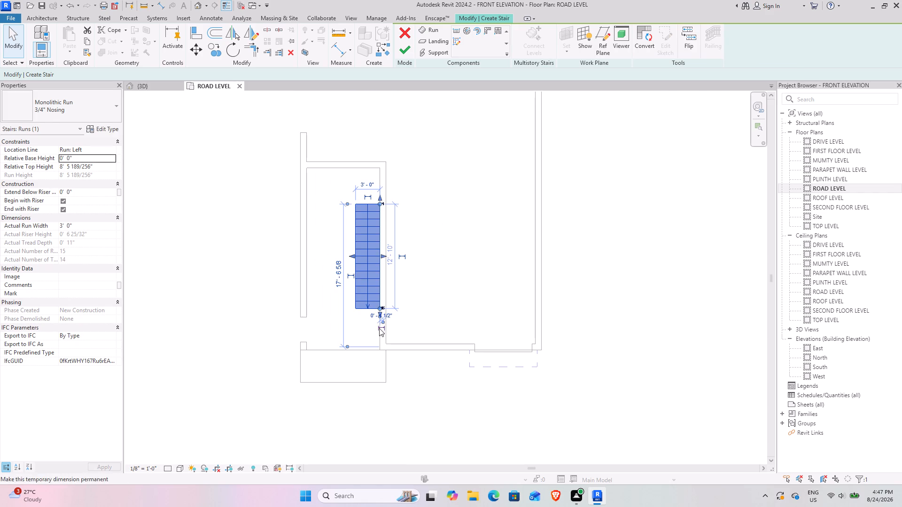
{"action": "left_click", "coordinate": [407, 43]}
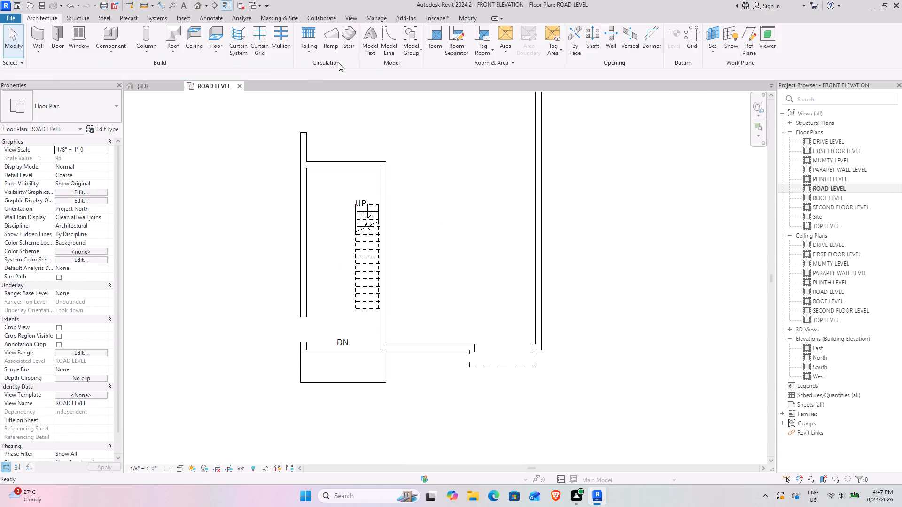
Examine the lengthened stair inside the ramp room from the front and at oblique angles in the 3D view.
{"action": "left_click", "coordinate": [148, 86]}
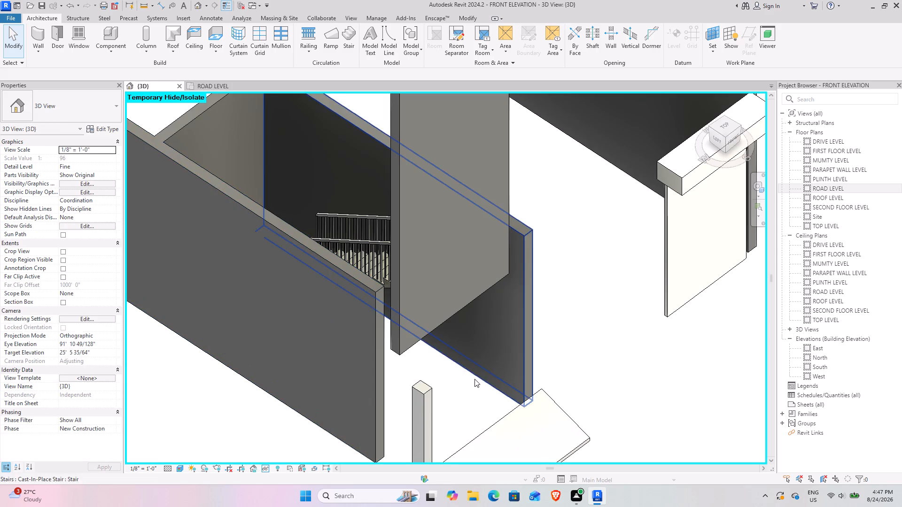
{"action": "middle_click_drag", "start_coordinate": [451, 380], "coordinate": [366, 223], "text": "shift"}
{"action": "scroll", "coordinate": [373, 232], "scroll_direction": "down", "scroll_amount": 1}
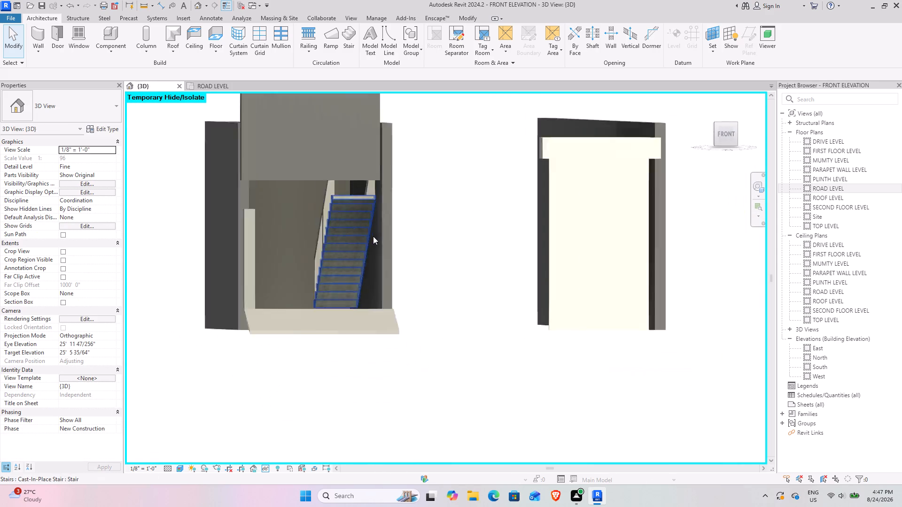
{"action": "scroll", "coordinate": [373, 236], "scroll_direction": "down", "scroll_amount": 6}
{"action": "middle_click_drag", "start_coordinate": [356, 268], "coordinate": [344, 291], "text": "shift"}
{"action": "middle_click_drag", "start_coordinate": [337, 289], "coordinate": [367, 317], "text": "shift"}
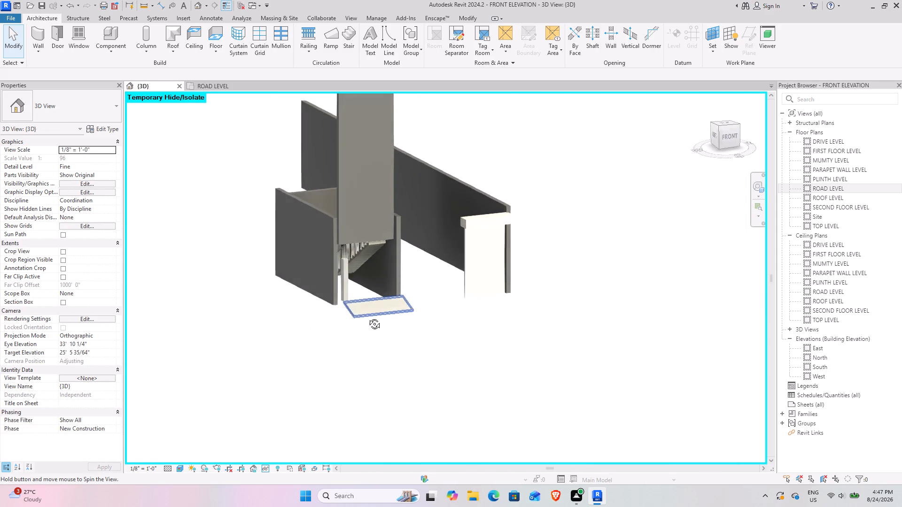
{"action": "middle_click_drag", "start_coordinate": [367, 317], "coordinate": [388, 378], "text": "shift"}
{"action": "middle_click_drag", "start_coordinate": [358, 320], "coordinate": [351, 267], "text": "shift"}
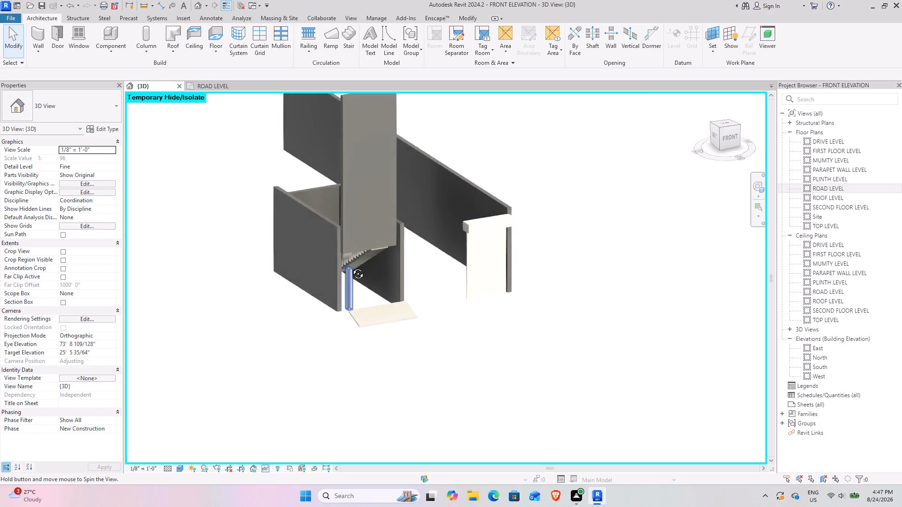
{"action": "middle_click_drag", "start_coordinate": [351, 267], "coordinate": [302, 195], "text": "shift"}
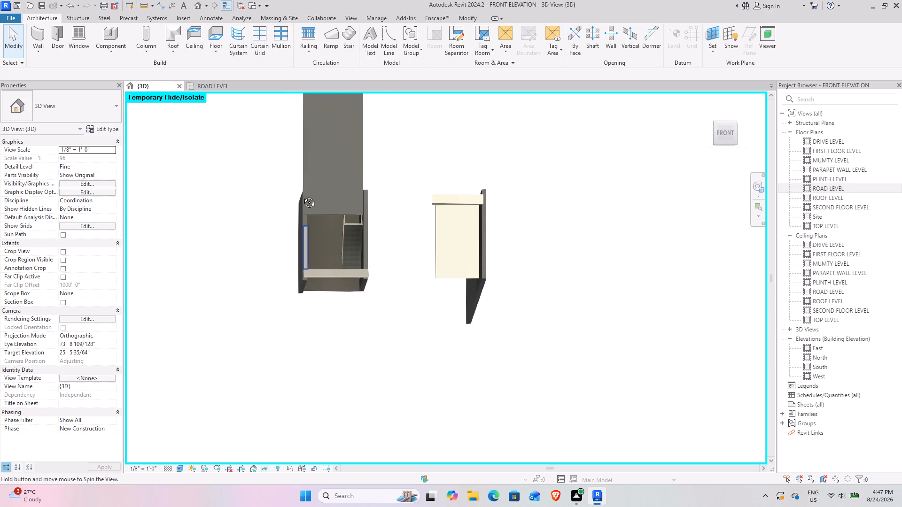
{"action": "middle_click_drag", "start_coordinate": [302, 195], "coordinate": [302, 214], "text": "shift"}
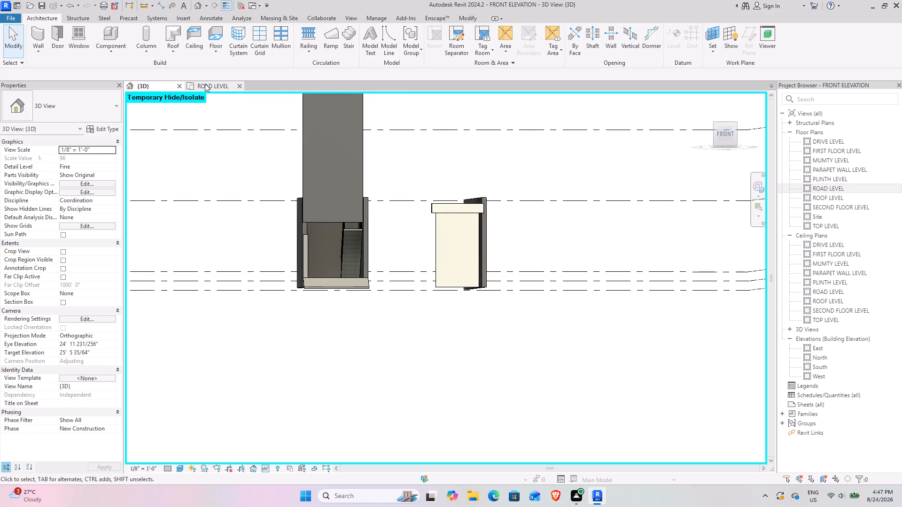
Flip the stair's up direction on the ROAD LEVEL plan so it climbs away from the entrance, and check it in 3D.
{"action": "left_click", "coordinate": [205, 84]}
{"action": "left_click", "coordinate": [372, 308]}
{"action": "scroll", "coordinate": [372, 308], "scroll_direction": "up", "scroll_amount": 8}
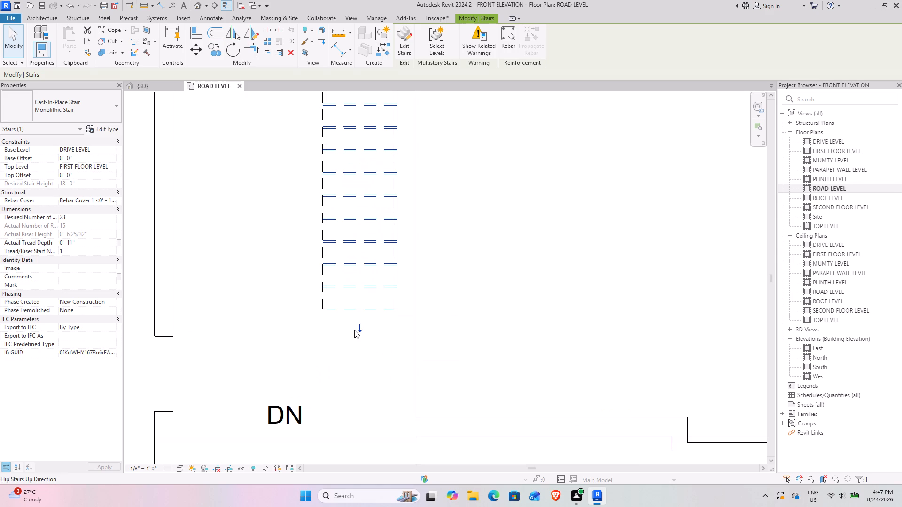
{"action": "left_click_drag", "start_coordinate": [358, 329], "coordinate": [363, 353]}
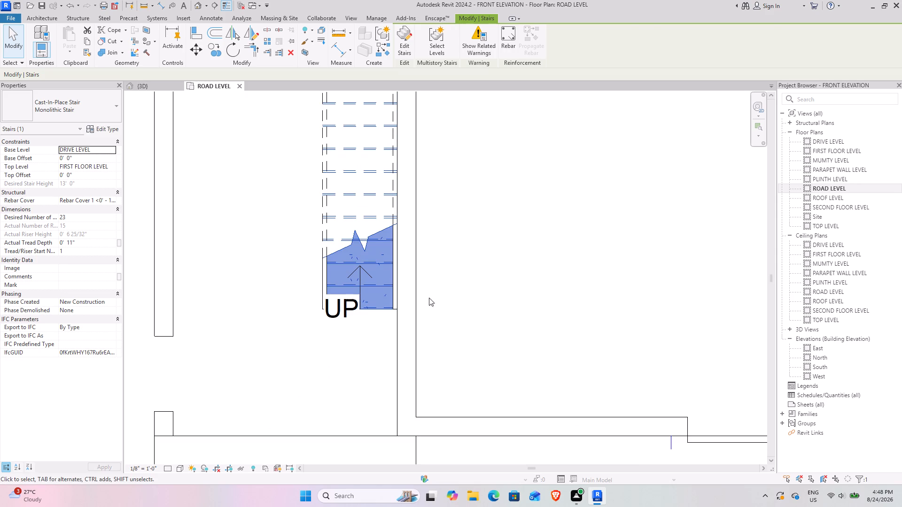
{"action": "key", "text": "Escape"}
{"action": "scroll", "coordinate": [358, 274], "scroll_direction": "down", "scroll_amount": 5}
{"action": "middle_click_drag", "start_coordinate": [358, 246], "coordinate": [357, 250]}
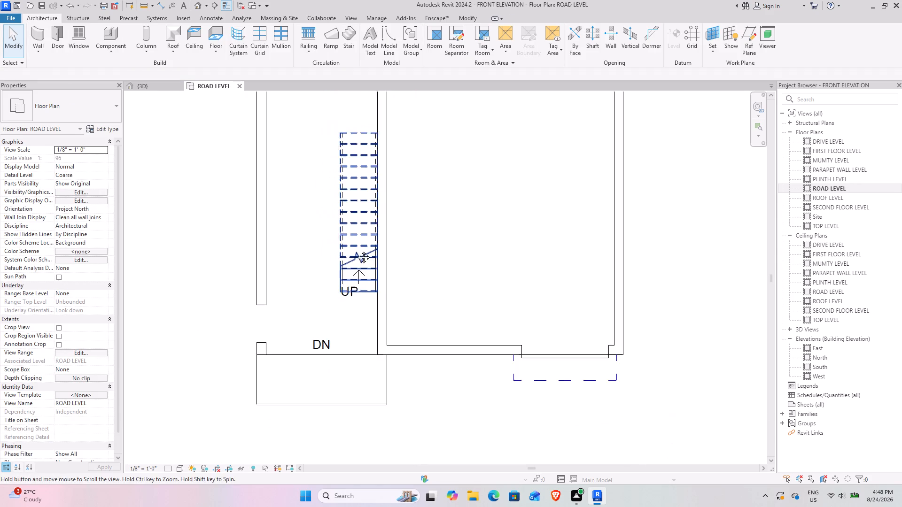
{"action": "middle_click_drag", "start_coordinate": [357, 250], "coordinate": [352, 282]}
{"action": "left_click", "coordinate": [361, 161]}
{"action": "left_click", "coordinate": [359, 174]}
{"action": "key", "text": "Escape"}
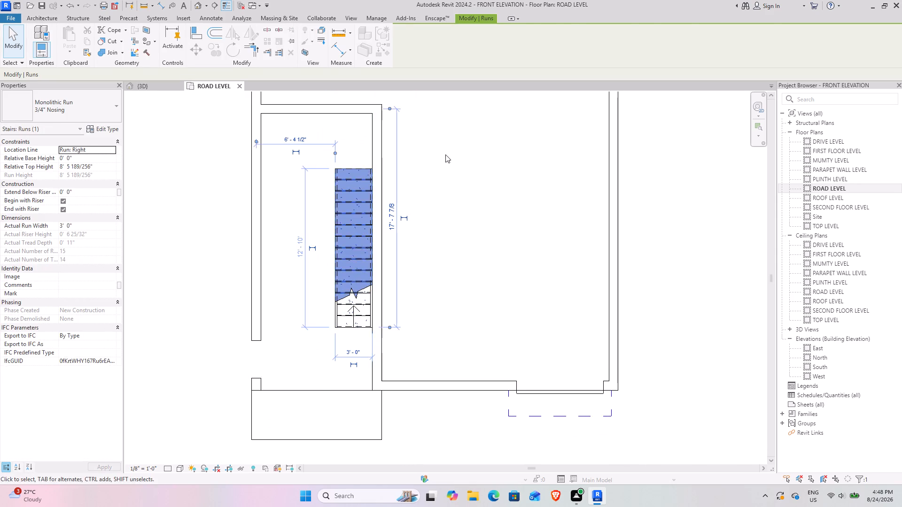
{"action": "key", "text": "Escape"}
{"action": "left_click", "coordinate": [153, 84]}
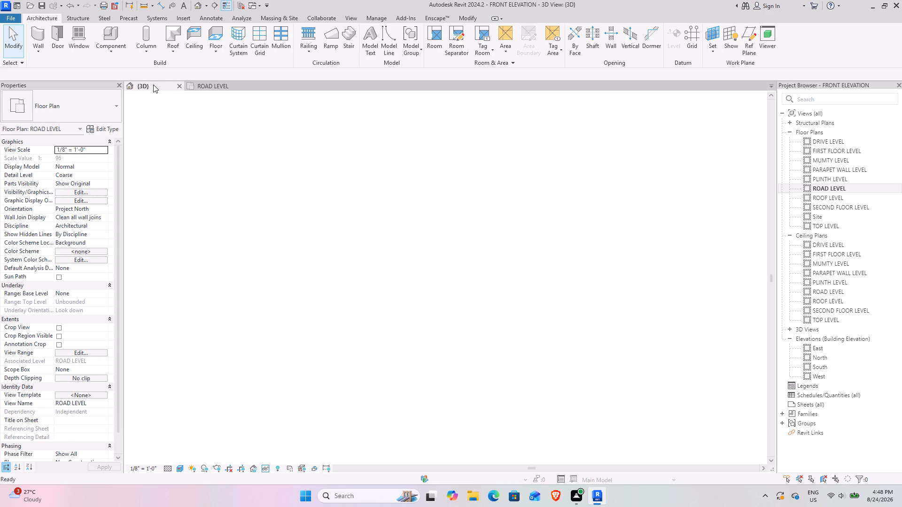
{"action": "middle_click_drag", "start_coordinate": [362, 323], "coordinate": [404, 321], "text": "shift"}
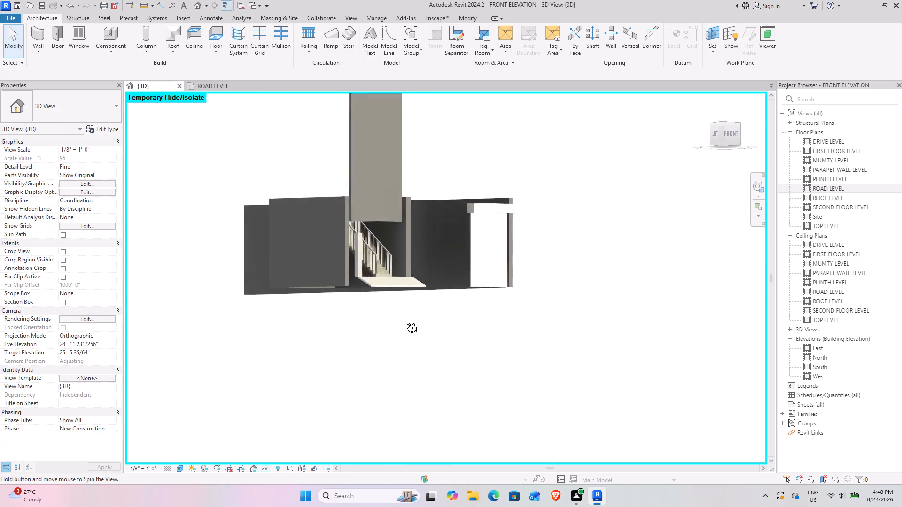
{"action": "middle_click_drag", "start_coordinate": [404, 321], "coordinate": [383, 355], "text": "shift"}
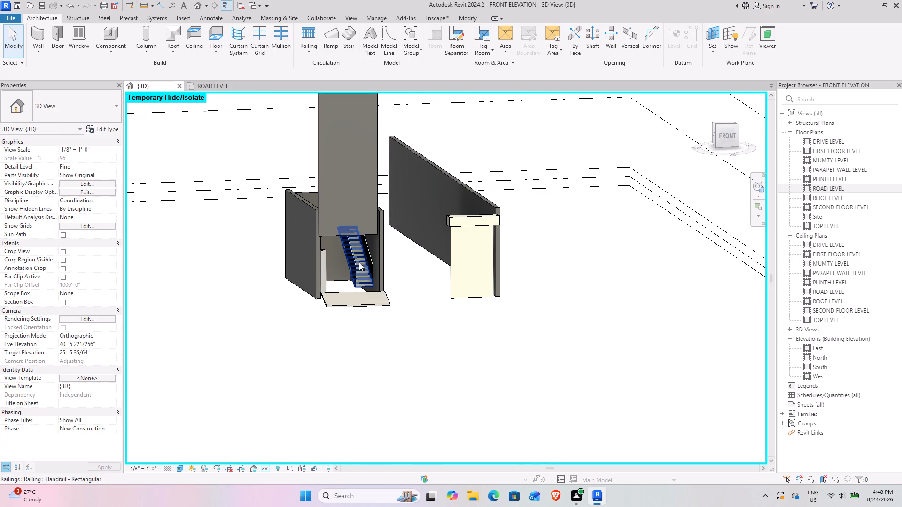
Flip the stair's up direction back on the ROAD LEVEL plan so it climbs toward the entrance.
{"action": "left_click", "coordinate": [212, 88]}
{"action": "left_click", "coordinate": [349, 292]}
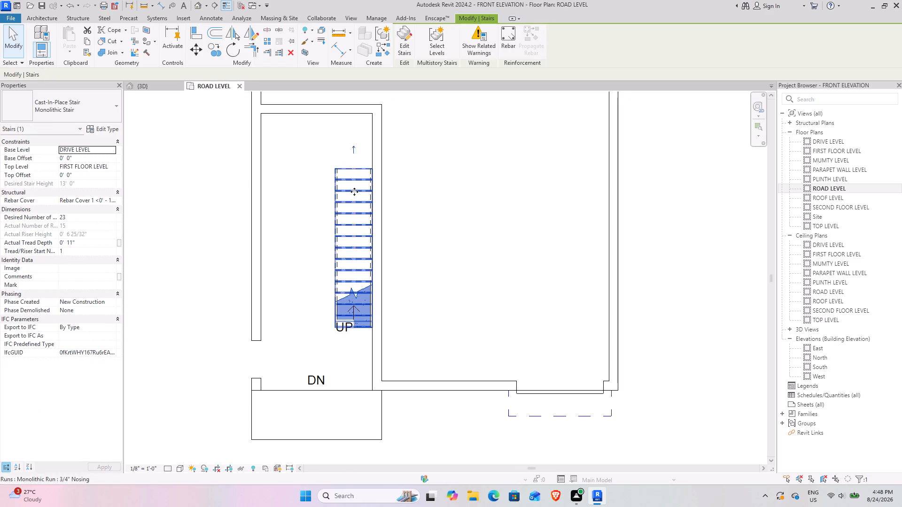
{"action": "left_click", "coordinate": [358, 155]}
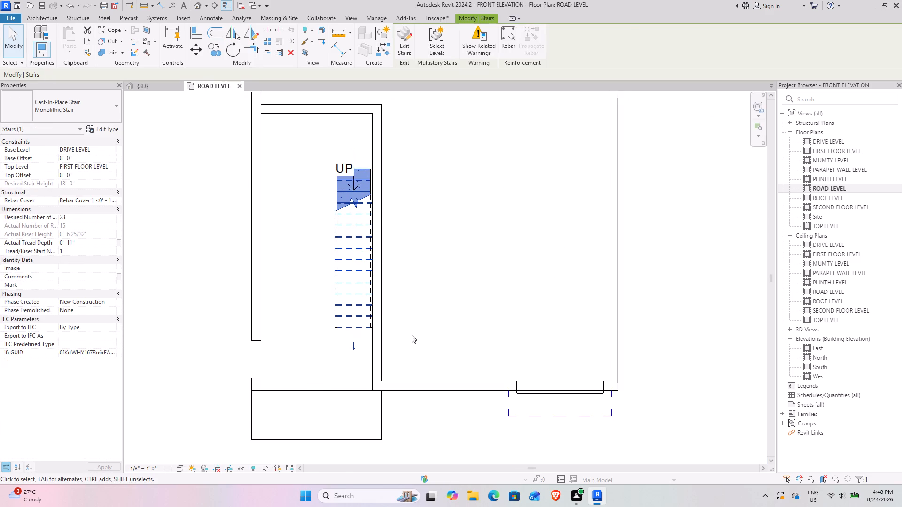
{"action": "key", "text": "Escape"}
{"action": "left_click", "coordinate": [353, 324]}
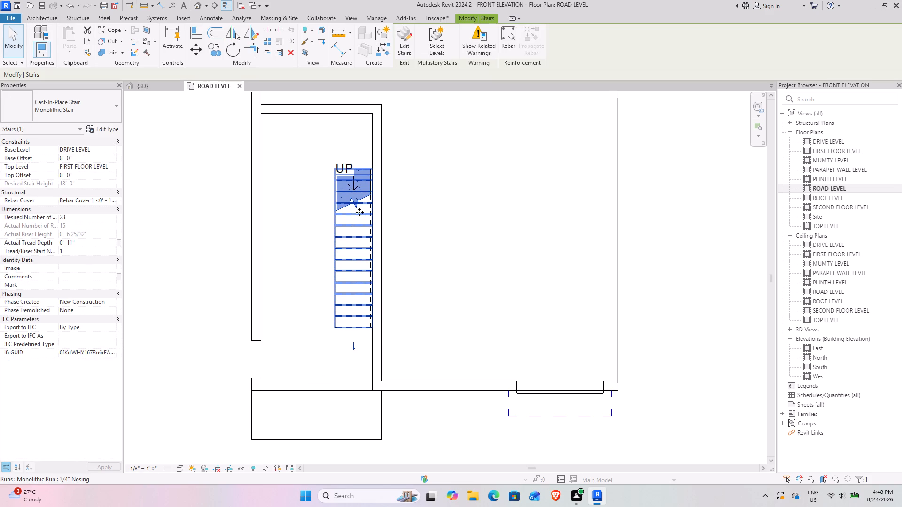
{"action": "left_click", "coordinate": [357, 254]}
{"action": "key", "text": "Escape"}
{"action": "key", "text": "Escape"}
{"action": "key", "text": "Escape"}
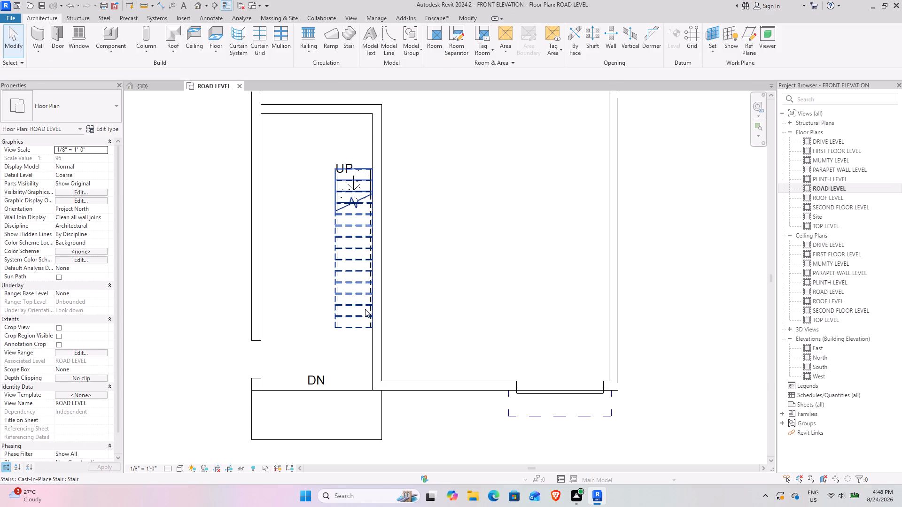
Edit the monolithic stair and shift its 15-riser run so the first riser sits about 21'-0" from the front wall line.
{"action": "left_click", "coordinate": [355, 298]}
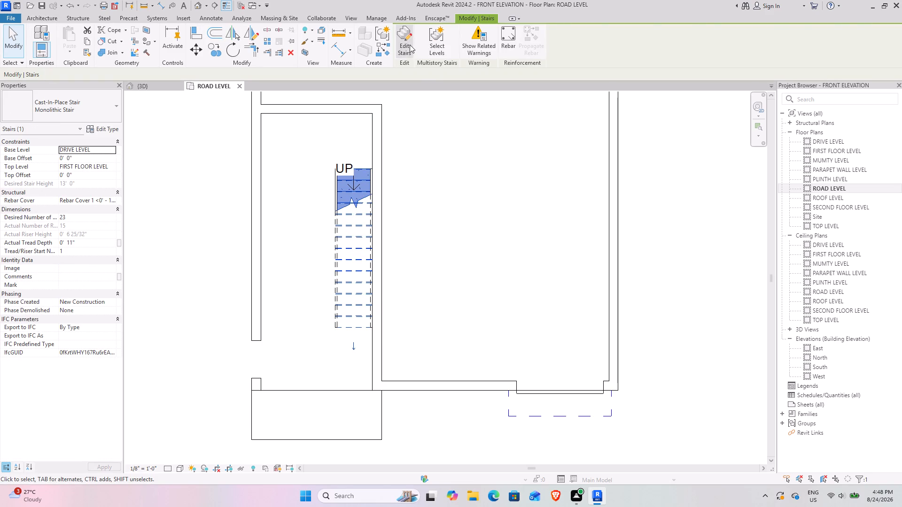
{"action": "left_click", "coordinate": [410, 45]}
{"action": "left_click", "coordinate": [359, 327]}
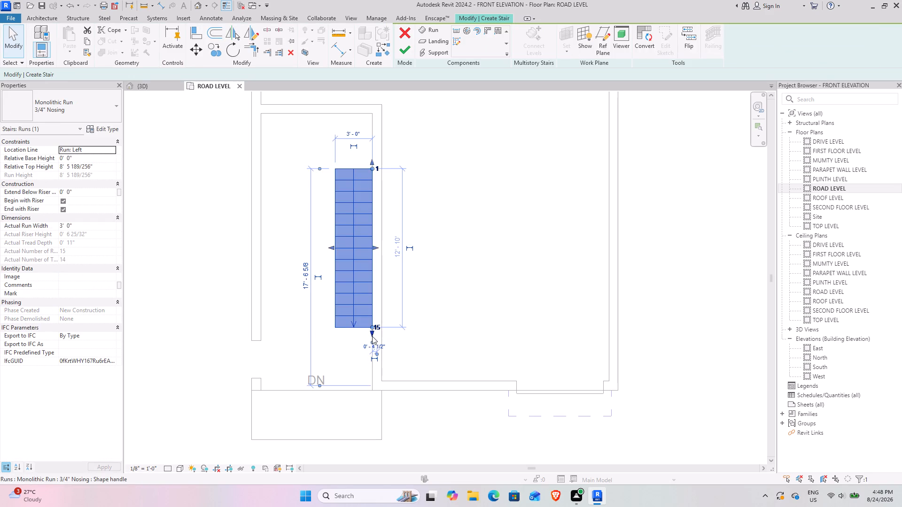
{"action": "left_click_drag", "start_coordinate": [371, 334], "coordinate": [372, 364]}
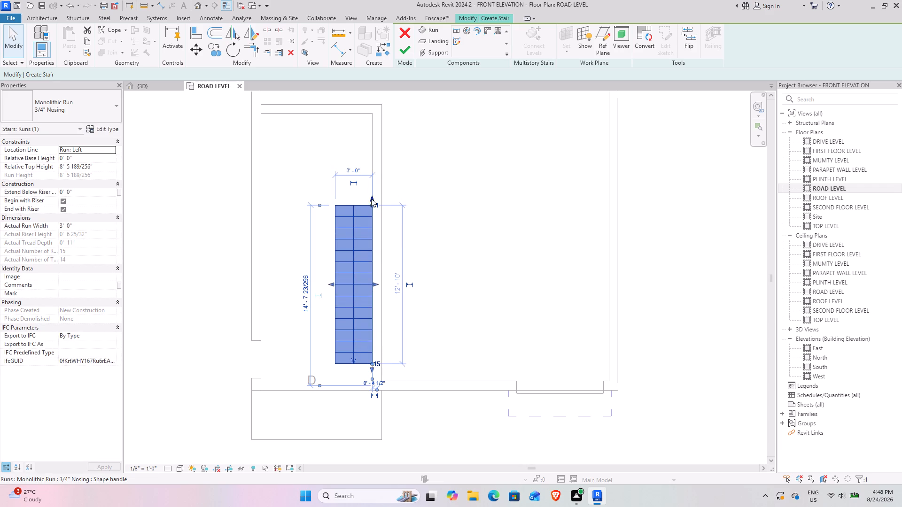
{"action": "left_click_drag", "start_coordinate": [371, 199], "coordinate": [376, 126]}
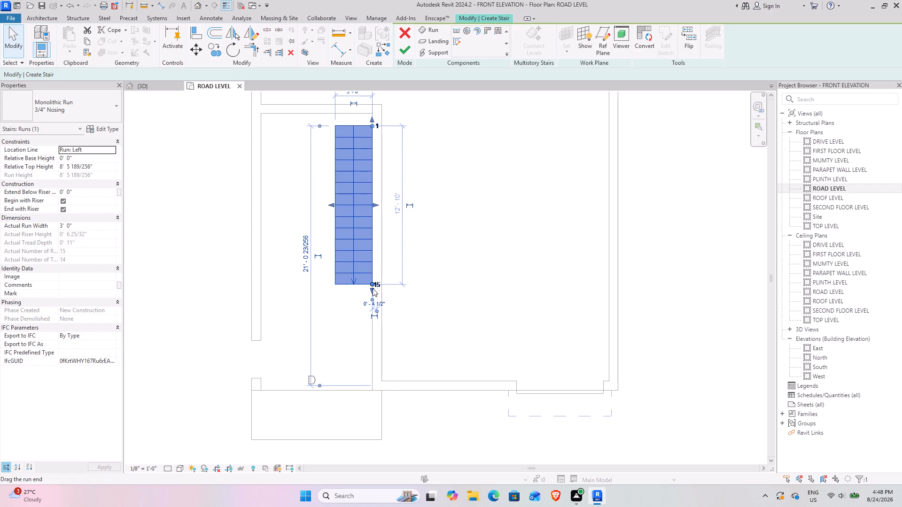
Lengthen the stair run toward the entrance to 22 risers.
{"action": "left_click_drag", "start_coordinate": [372, 283], "coordinate": [376, 324]}
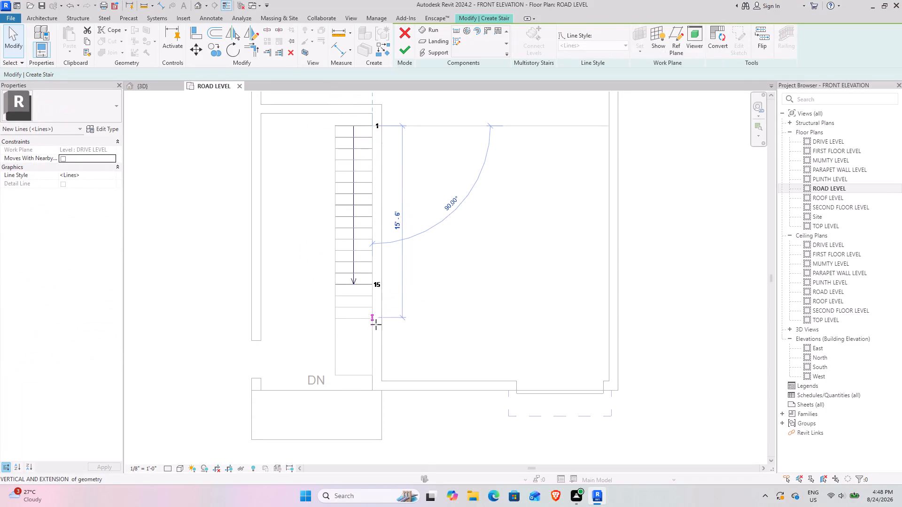
{"action": "left_click_drag", "start_coordinate": [376, 324], "coordinate": [378, 363]}
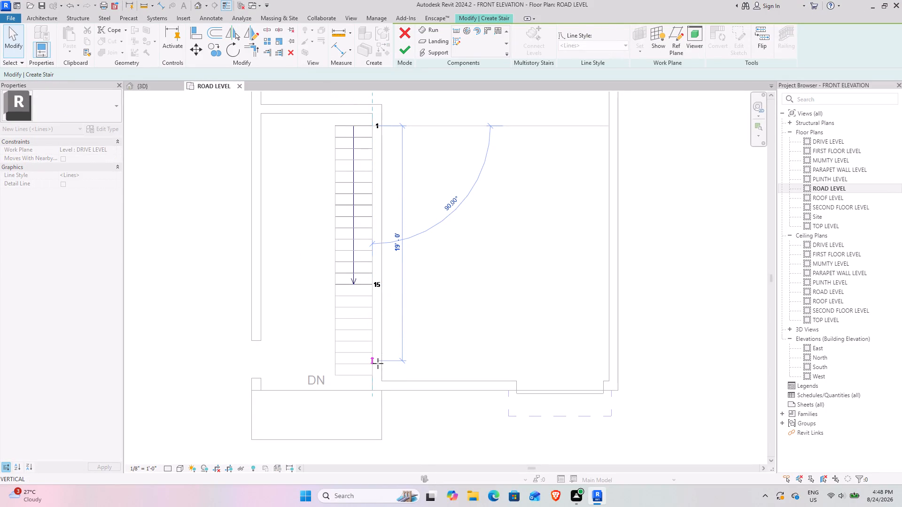
{"action": "left_click", "coordinate": [524, 258]}
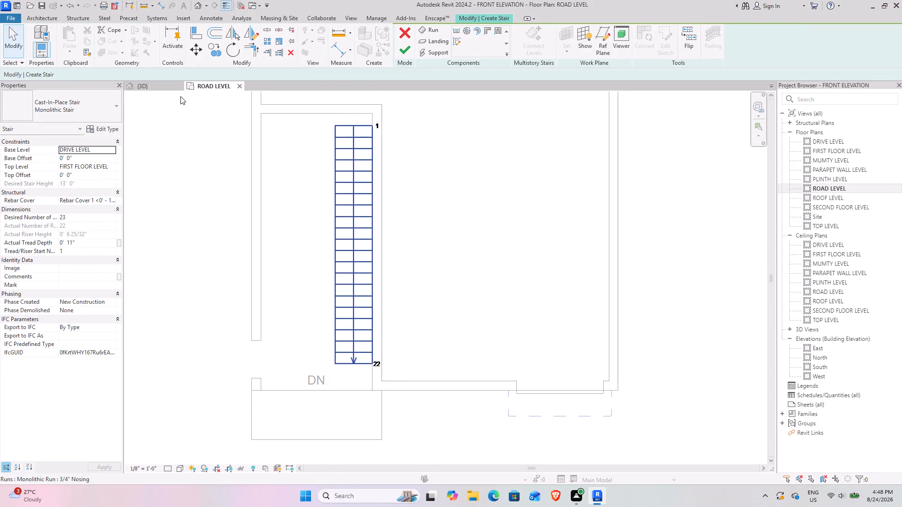
Examine the lengthened stair run inside the ramp room in the 3D view, mainly from the front.
{"action": "left_click", "coordinate": [144, 82]}
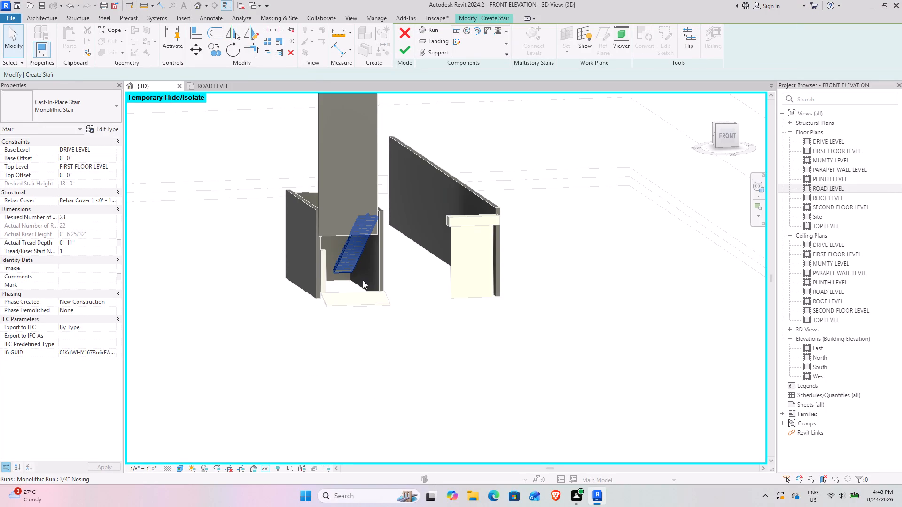
{"action": "middle_click_drag", "start_coordinate": [344, 286], "coordinate": [325, 224], "text": "shift"}
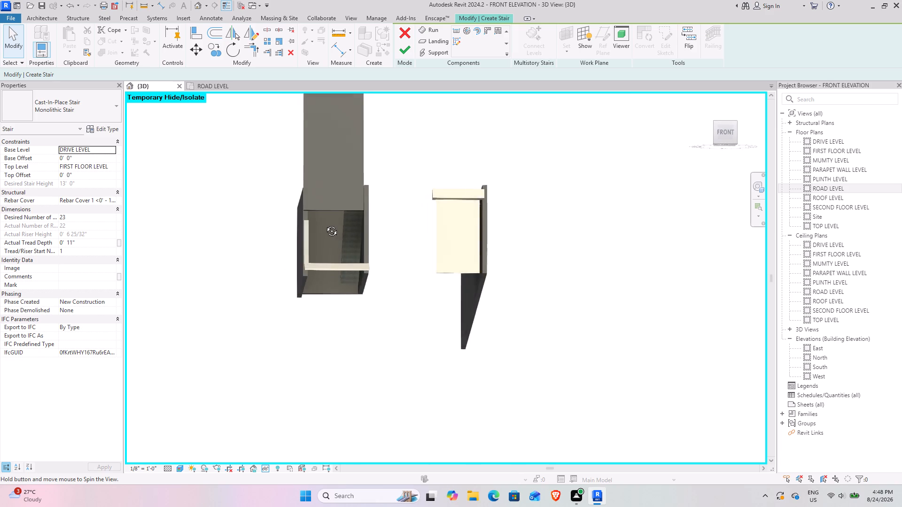
{"action": "middle_click_drag", "start_coordinate": [325, 224], "coordinate": [328, 229], "text": "shift"}
{"action": "middle_click_drag", "start_coordinate": [327, 276], "coordinate": [309, 313], "text": "shift"}
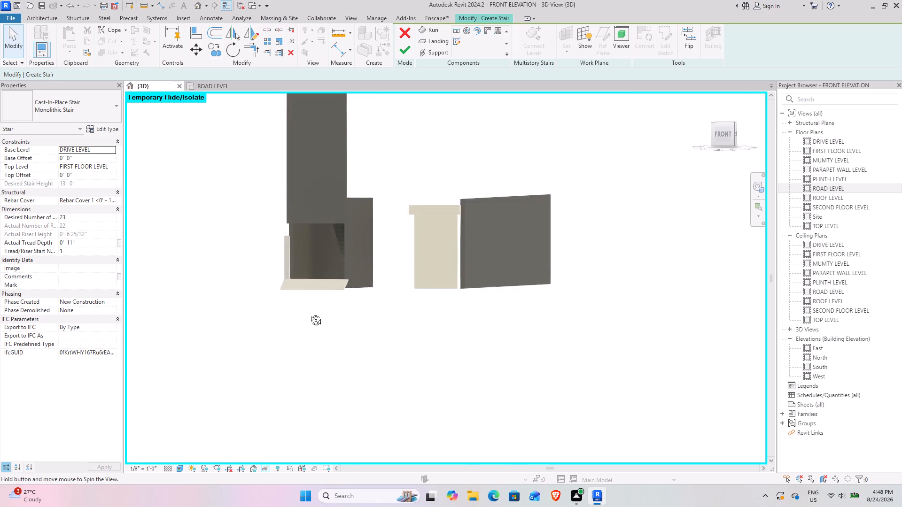
{"action": "middle_click_drag", "start_coordinate": [309, 313], "coordinate": [325, 320], "text": "shift"}
{"action": "left_click", "coordinate": [723, 134]}
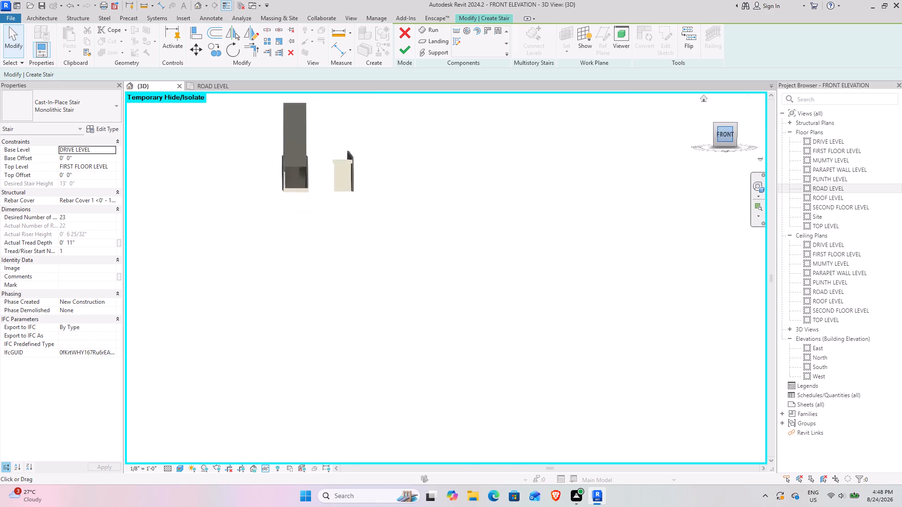
{"action": "scroll", "coordinate": [443, 304], "scroll_direction": "up", "scroll_amount": 11}
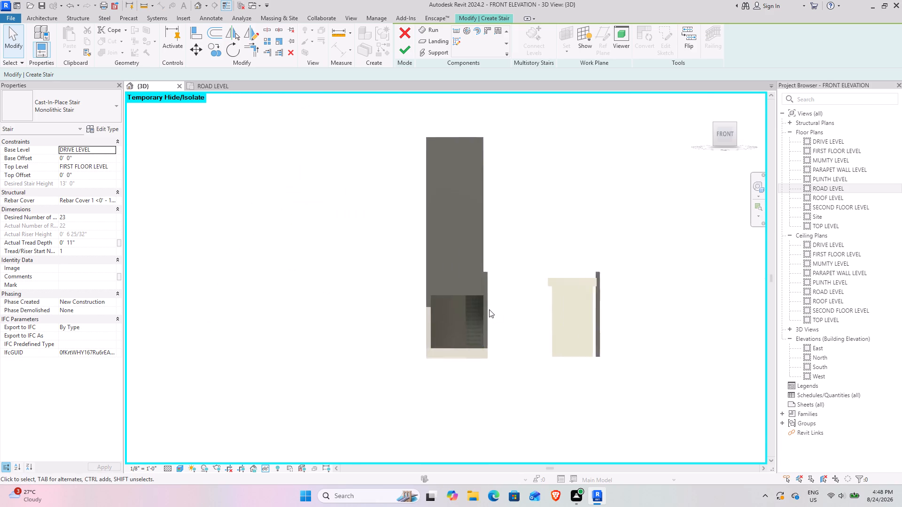
{"action": "scroll", "coordinate": [489, 309], "scroll_direction": "up", "scroll_amount": 8}
{"action": "scroll", "coordinate": [358, 339], "scroll_direction": "down", "scroll_amount": 4}
{"action": "middle_click_drag", "start_coordinate": [331, 332], "coordinate": [350, 267]}
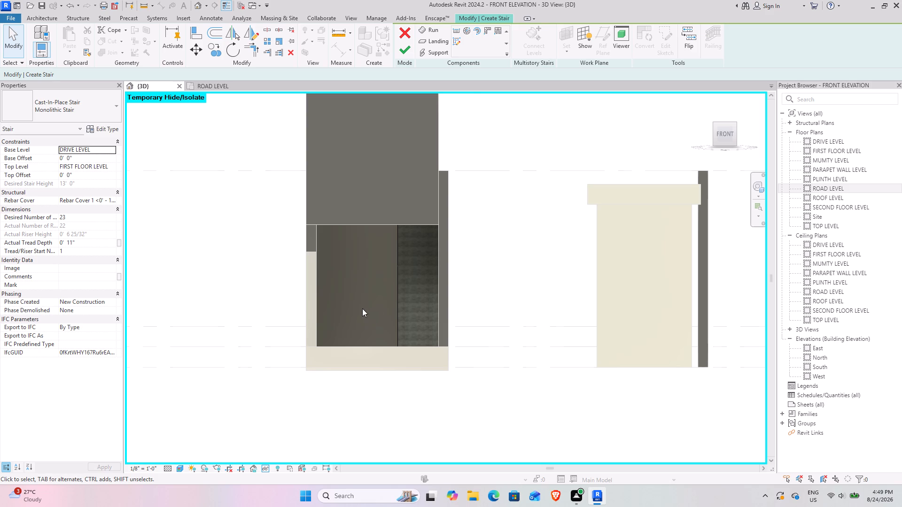
{"action": "scroll", "coordinate": [360, 308], "scroll_direction": "down", "scroll_amount": 2}
{"action": "middle_click_drag", "start_coordinate": [348, 271], "coordinate": [267, 313]}
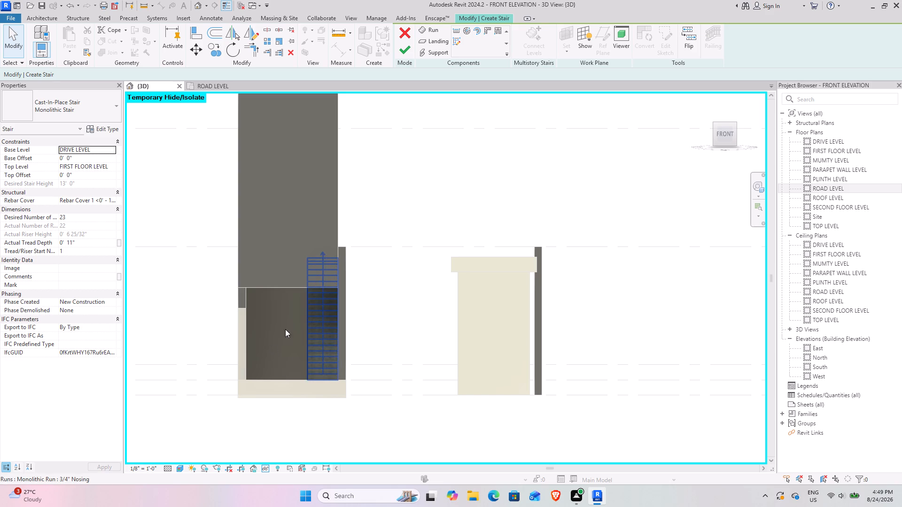
{"action": "left_click", "coordinate": [308, 323]}
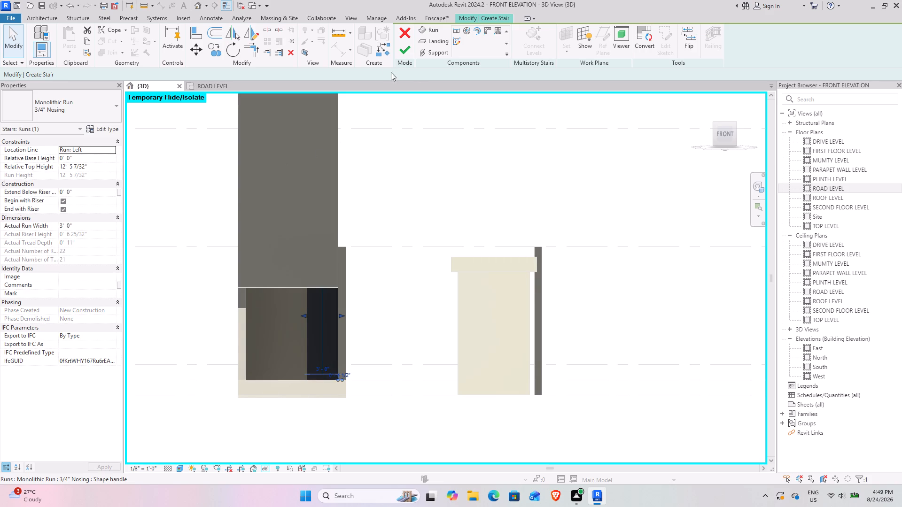
{"action": "left_click", "coordinate": [454, 167]}
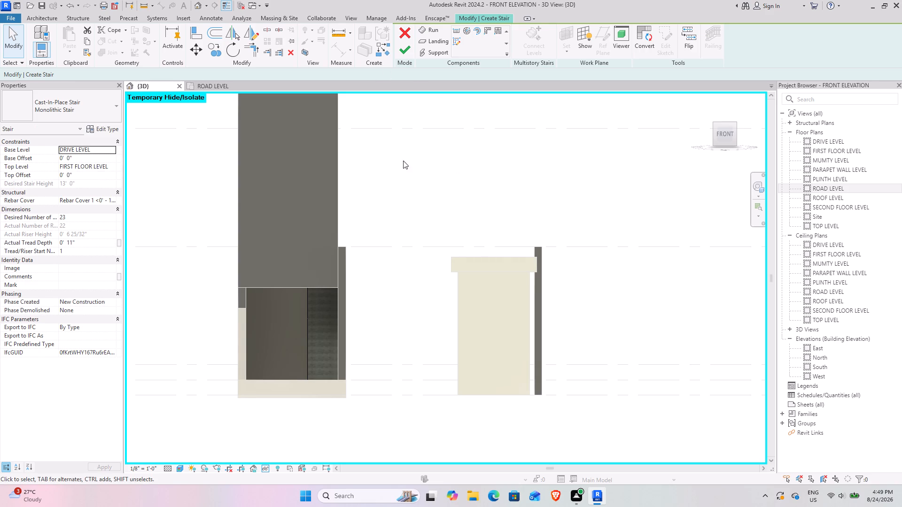
{"action": "scroll", "coordinate": [268, 252], "scroll_direction": "down", "scroll_amount": 3}
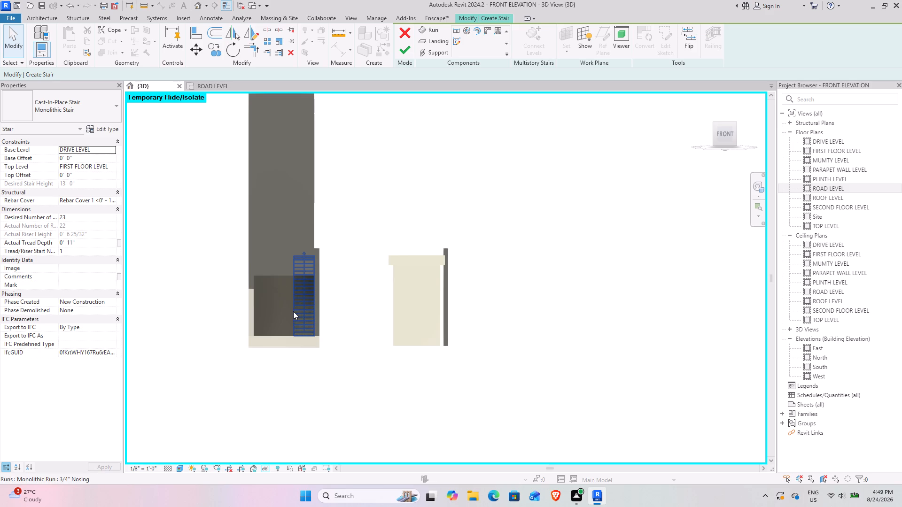
Finish the stair edit and temporarily hide the tall upper wall above the ramp room's entrance.
{"action": "middle_click_drag", "start_coordinate": [292, 311], "coordinate": [393, 449], "text": "shift"}
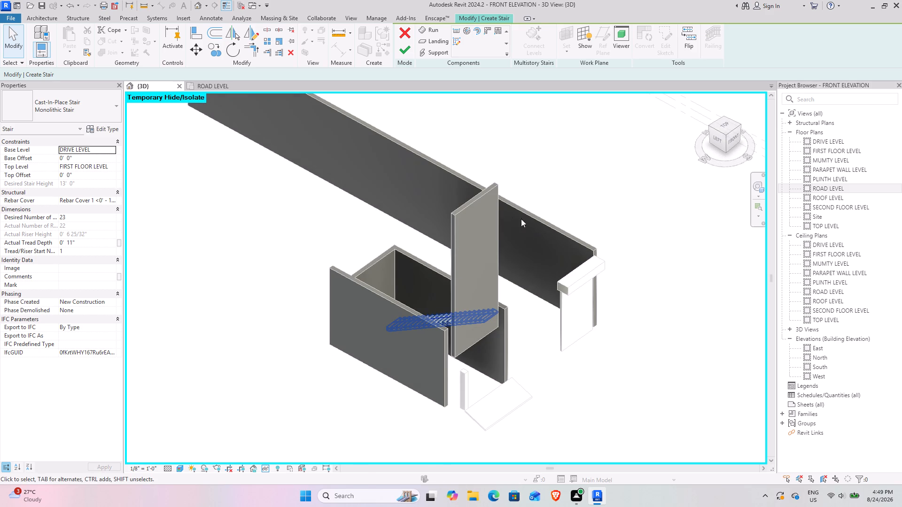
{"action": "left_click_drag", "start_coordinate": [500, 255], "coordinate": [471, 213]}
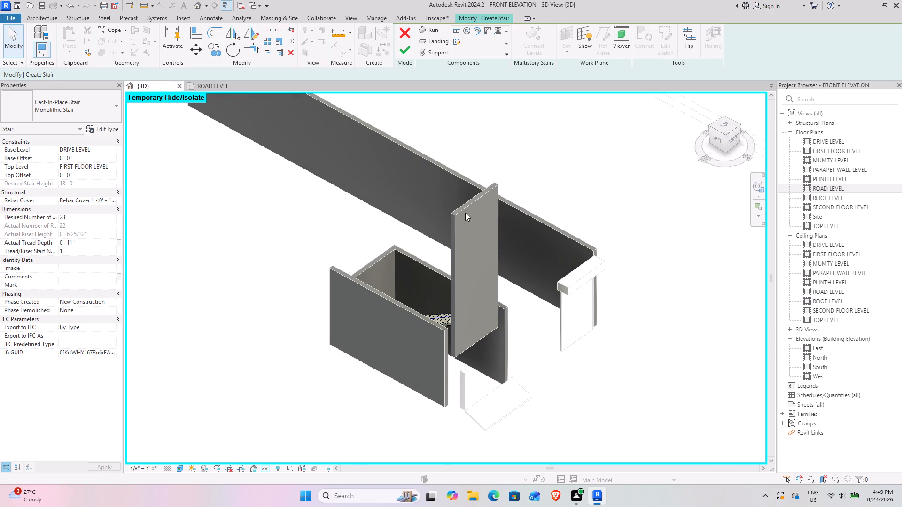
{"action": "left_click", "coordinate": [452, 206]}
{"action": "left_click", "coordinate": [455, 216]}
{"action": "left_click_drag", "start_coordinate": [483, 243], "coordinate": [419, 208]}
{"action": "scroll", "coordinate": [446, 237], "scroll_direction": "down", "scroll_amount": 4}
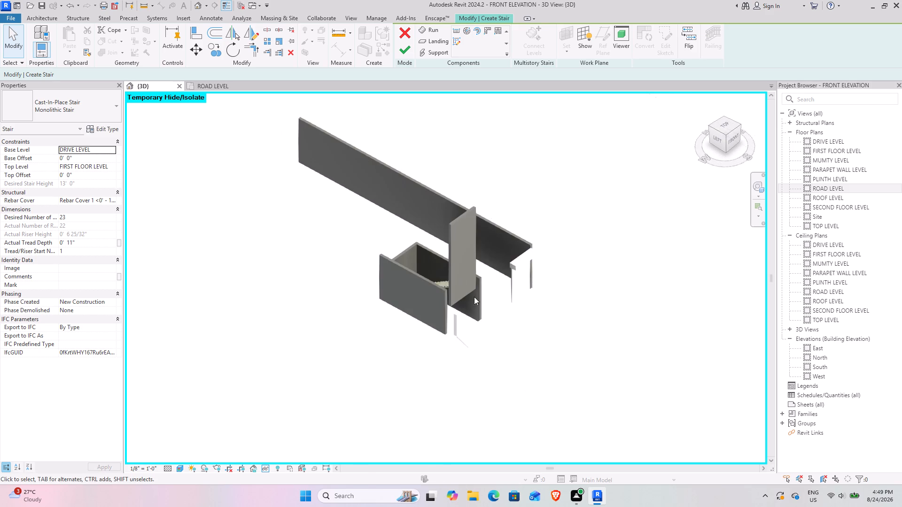
{"action": "middle_click_drag", "start_coordinate": [457, 295], "coordinate": [403, 275], "text": "shift"}
{"action": "left_click", "coordinate": [414, 242]}
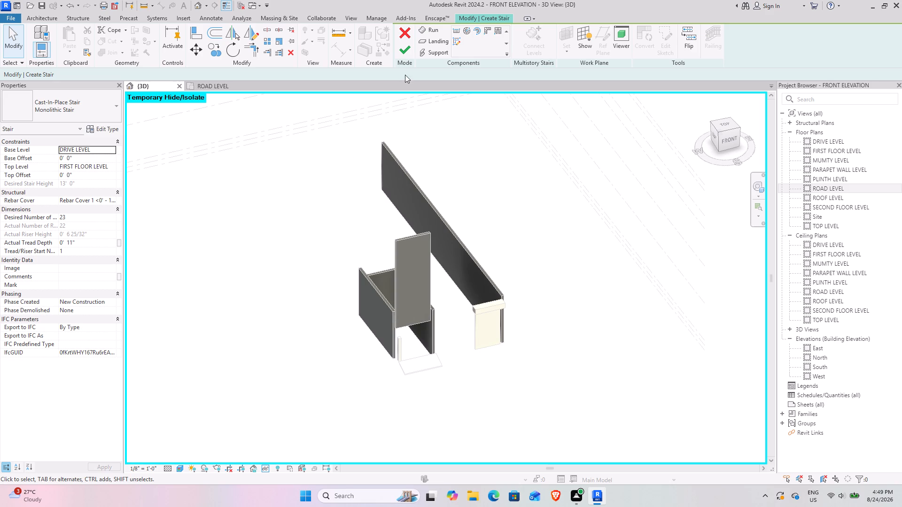
{"action": "left_click", "coordinate": [397, 44]}
{"action": "left_click", "coordinate": [407, 239]}
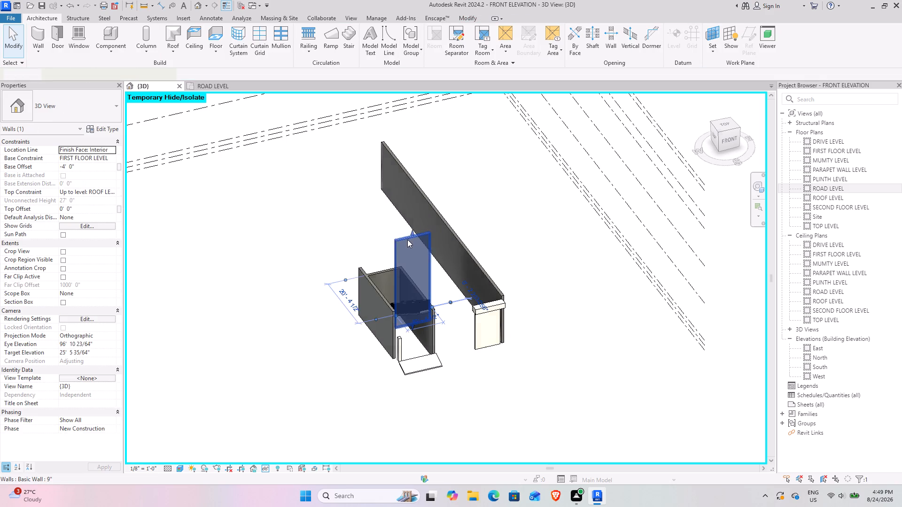
{"action": "type", "text": "hhh"}
Examine the finished stair and its railings inside the ramp room at oblique angles from above and behind.
{"action": "scroll", "coordinate": [414, 306], "scroll_direction": "up", "scroll_amount": 3}
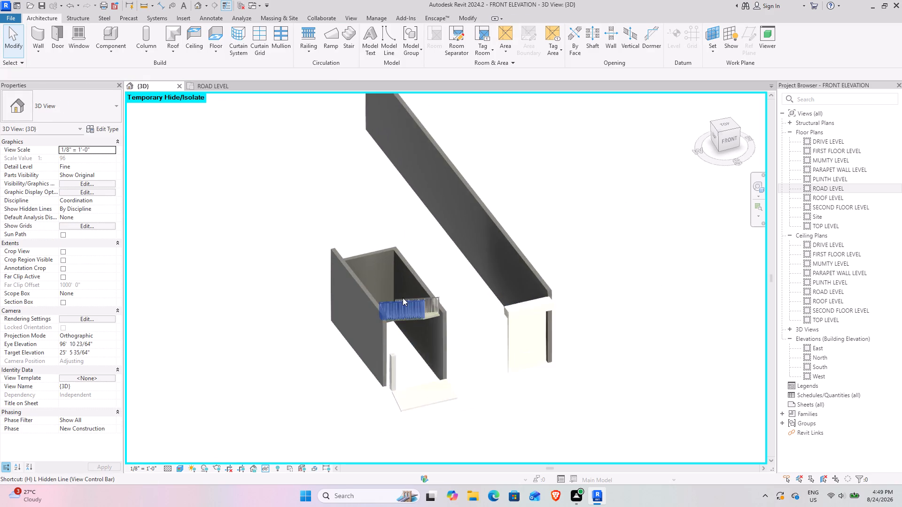
{"action": "scroll", "coordinate": [403, 298], "scroll_direction": "up", "scroll_amount": 4}
{"action": "middle_click_drag", "start_coordinate": [416, 312], "coordinate": [504, 430], "text": "shift"}
{"action": "middle_click_drag", "start_coordinate": [421, 282], "coordinate": [365, 469]}
{"action": "middle_click_drag", "start_coordinate": [297, 406], "coordinate": [443, 377], "text": "shift"}
{"action": "middle_click_drag", "start_coordinate": [361, 311], "coordinate": [536, 506]}
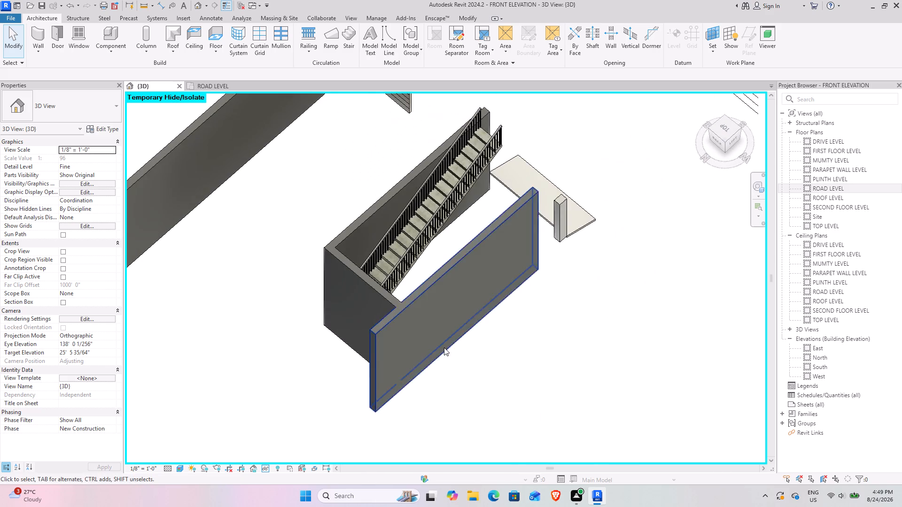
{"action": "middle_click_drag", "start_coordinate": [444, 347], "coordinate": [443, 416]}
{"action": "scroll", "coordinate": [417, 261], "scroll_direction": "up", "scroll_amount": 7}
Edit the path of the stair railing along the room wall, sketch an about 2' perpendicular line off it, and try to finish.
{"action": "left_click", "coordinate": [430, 269]}
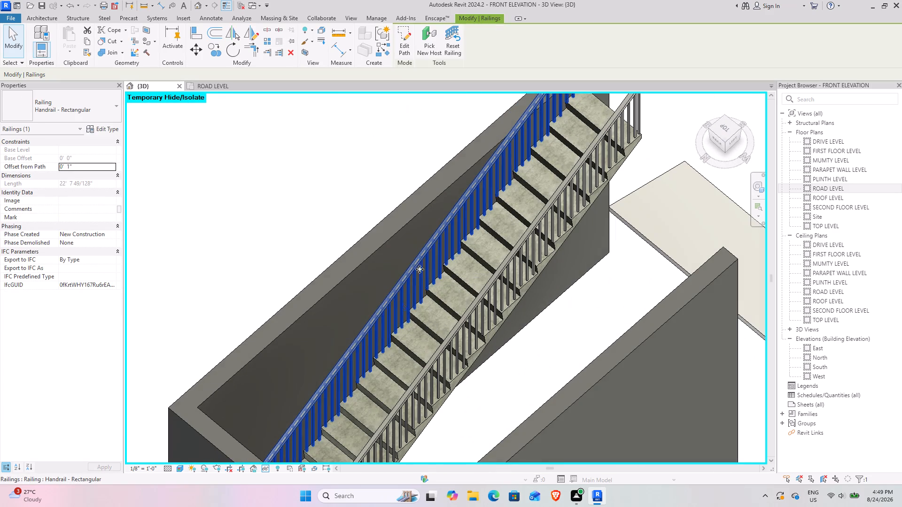
{"action": "left_click", "coordinate": [403, 46]}
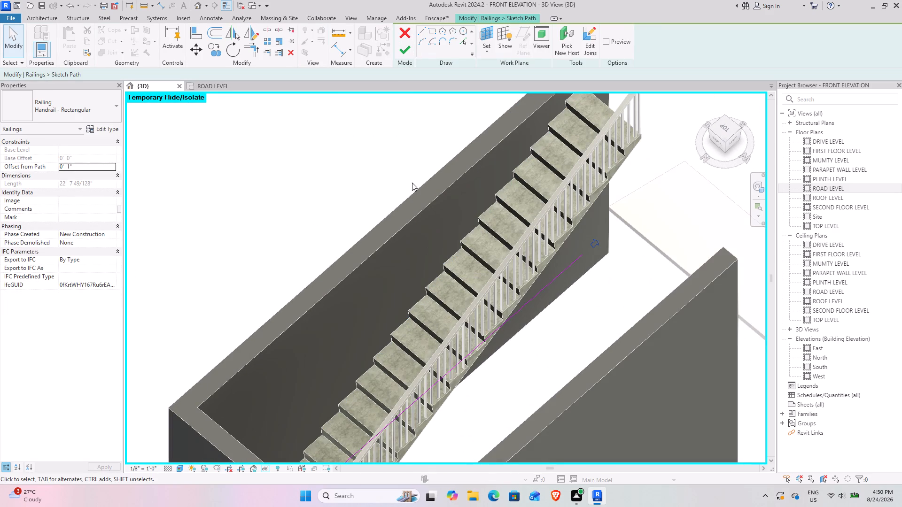
{"action": "scroll", "coordinate": [480, 329], "scroll_direction": "down", "scroll_amount": 4}
{"action": "middle_click_drag", "start_coordinate": [453, 341], "coordinate": [412, 248], "text": "shift"}
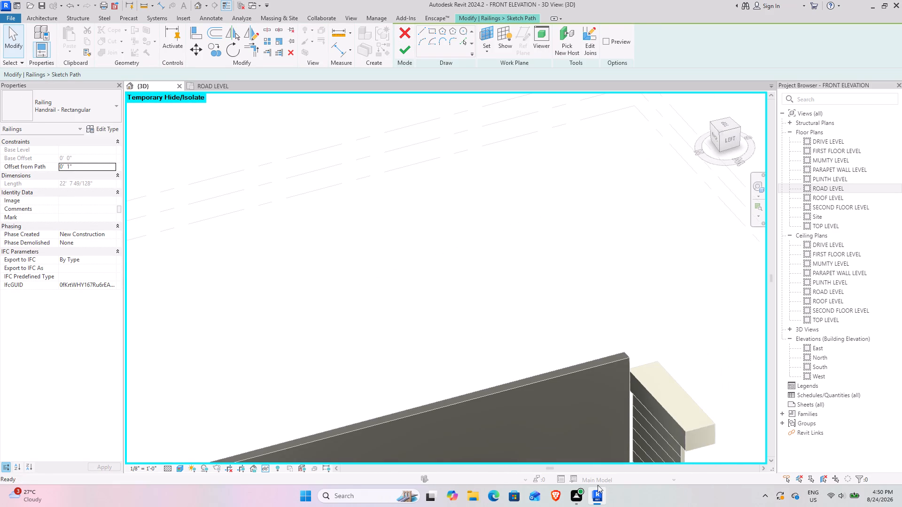
{"action": "middle_click_drag", "start_coordinate": [585, 473], "coordinate": [554, 428]}
{"action": "middle_click_drag", "start_coordinate": [553, 417], "coordinate": [409, 186]}
{"action": "middle_click_drag", "start_coordinate": [509, 348], "coordinate": [426, 238]}
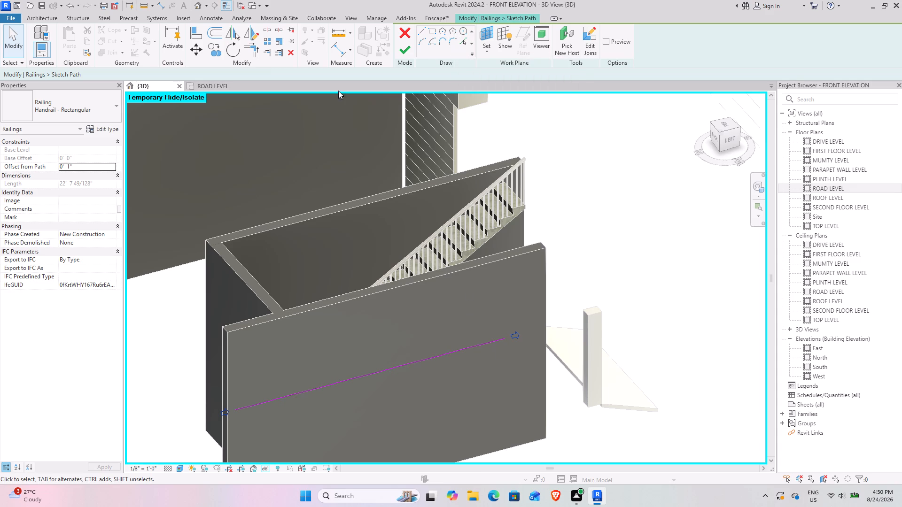
{"action": "left_click", "coordinate": [422, 34]}
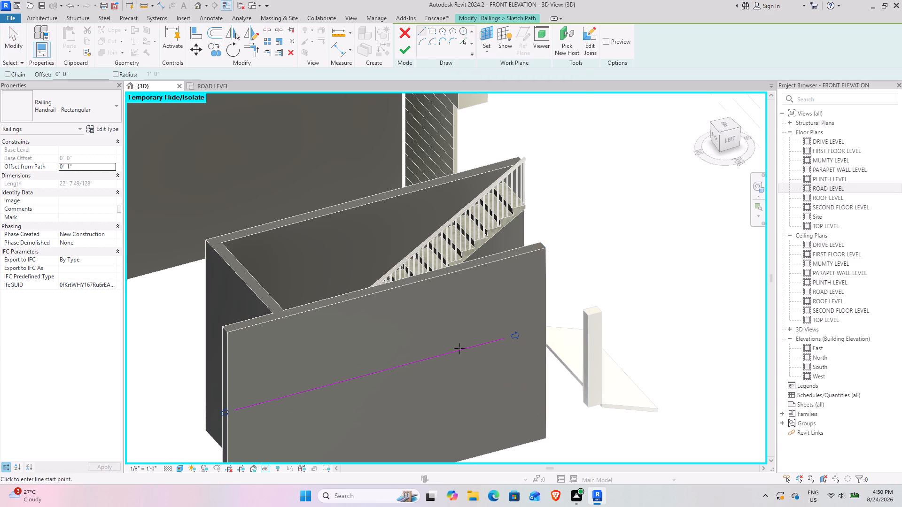
{"action": "left_click", "coordinate": [439, 356]}
{"action": "left_click", "coordinate": [450, 374]}
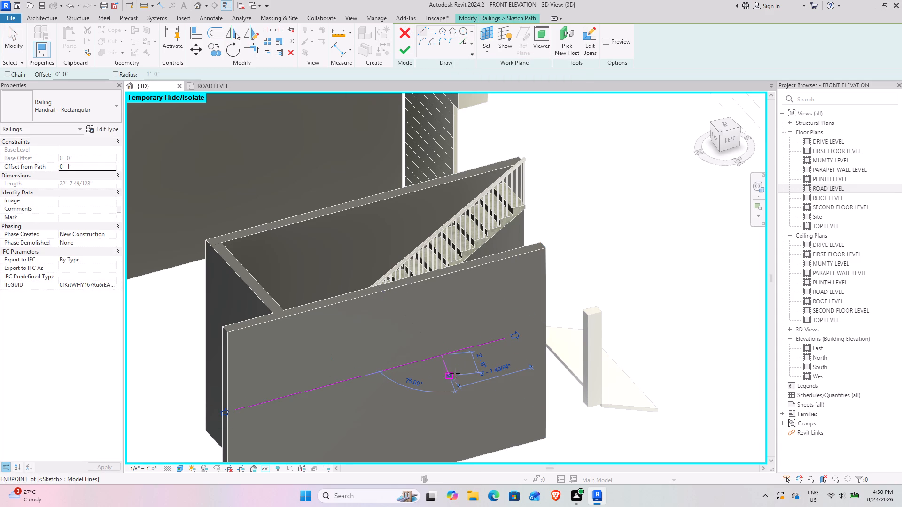
{"action": "left_click", "coordinate": [407, 50]}
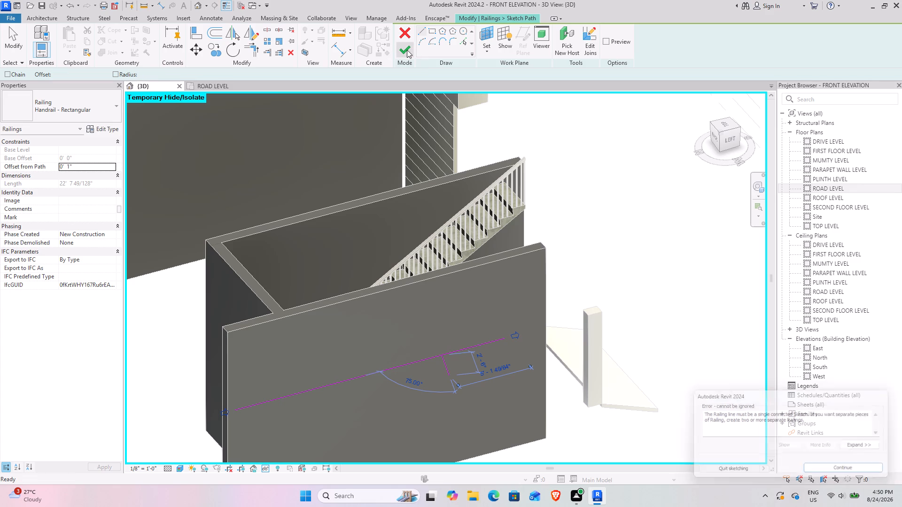
{"action": "left_click", "coordinate": [828, 473]}
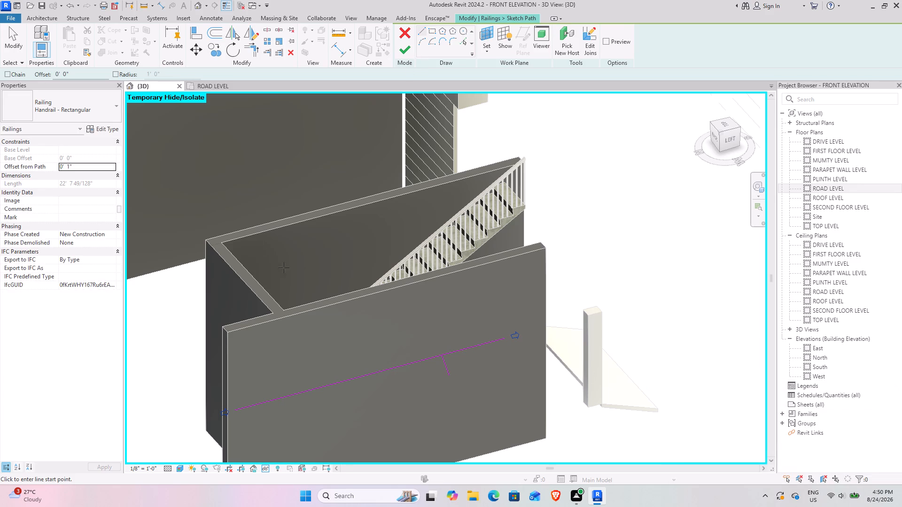
Trim the railing's long path line and the short perpendicular line to a corner, finish the sketch, and check the railing in 3D.
{"action": "left_click", "coordinate": [254, 53]}
{"action": "left_click", "coordinate": [403, 365]}
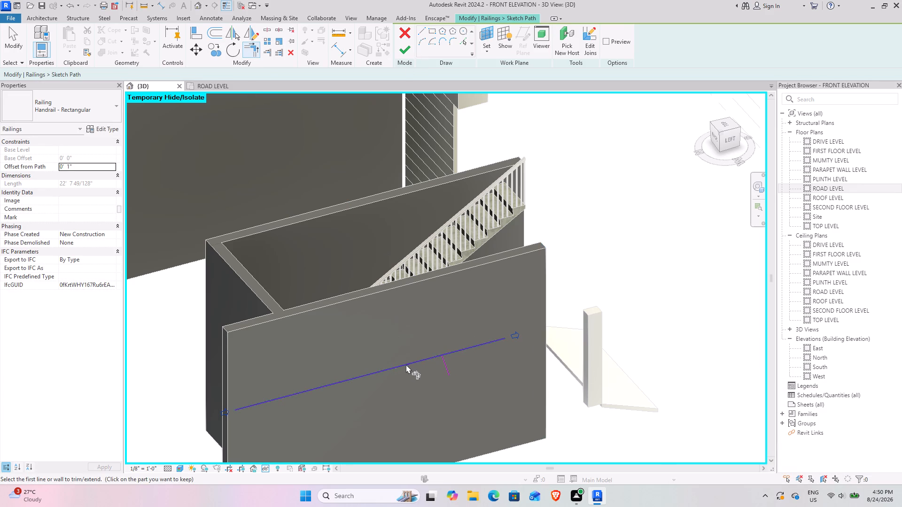
{"action": "left_click", "coordinate": [442, 364]}
{"action": "left_click", "coordinate": [407, 54]}
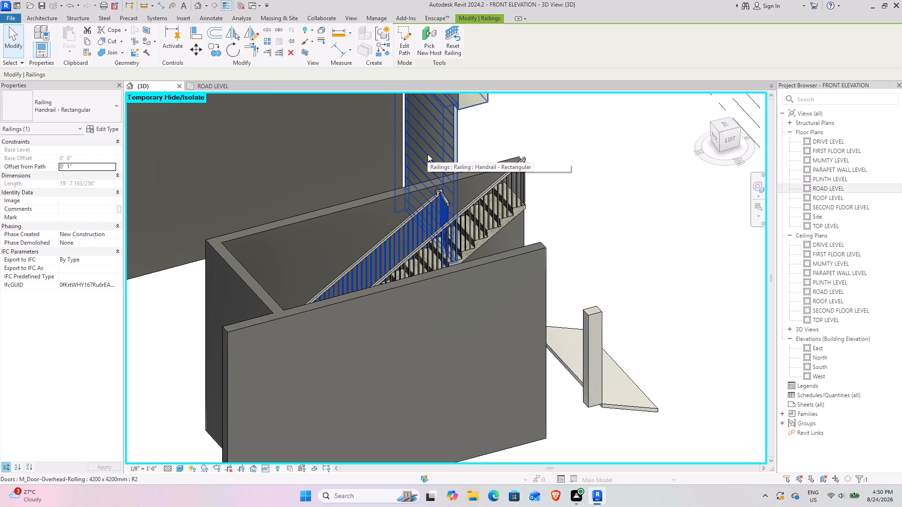
{"action": "scroll", "coordinate": [457, 209], "scroll_direction": "up", "scroll_amount": 1}
{"action": "middle_click_drag", "start_coordinate": [447, 219], "coordinate": [493, 213], "text": "shift"}
{"action": "middle_click_drag", "start_coordinate": [471, 212], "coordinate": [468, 212]}
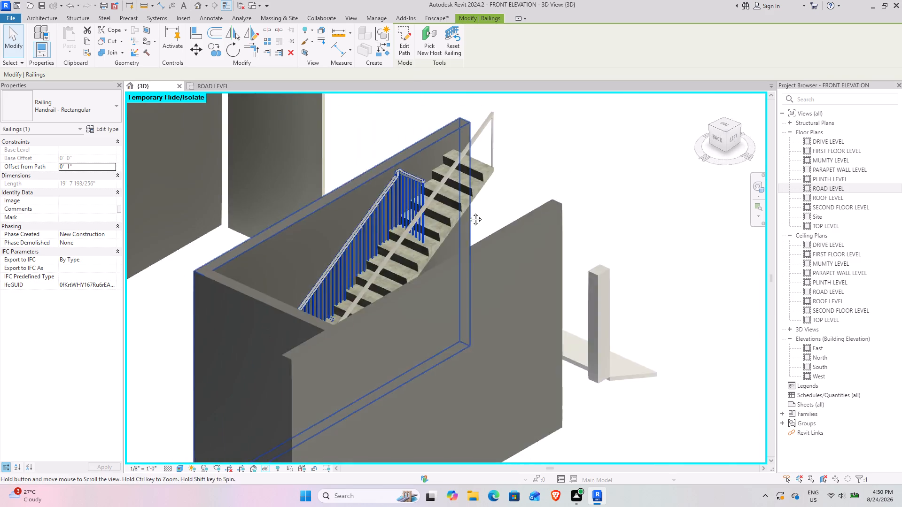
Reopen the path sketch of the stair railing along the room wall and delete the short slanted line crossing the treads.
{"action": "middle_click_drag", "start_coordinate": [468, 212], "coordinate": [412, 299]}
{"action": "middle_click_drag", "start_coordinate": [413, 299], "coordinate": [428, 290], "text": "shift"}
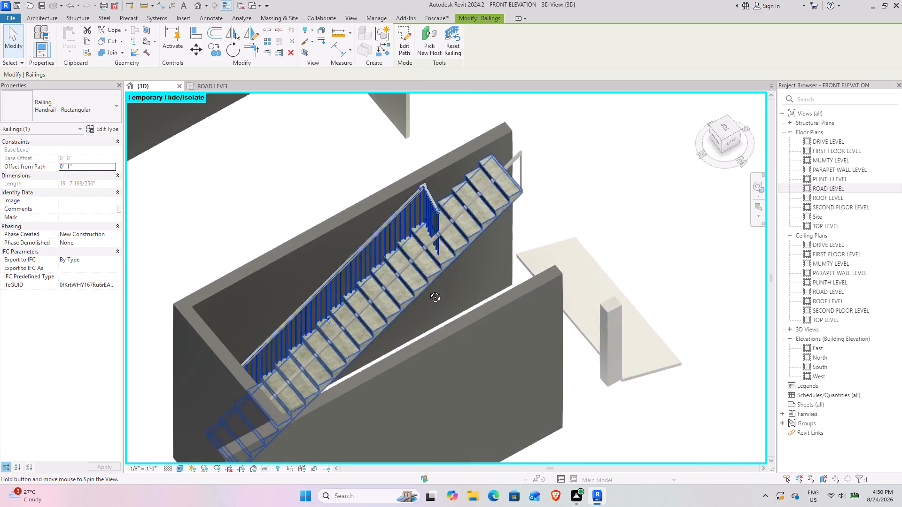
{"action": "middle_click_drag", "start_coordinate": [428, 290], "coordinate": [409, 307], "text": "shift"}
{"action": "scroll", "coordinate": [433, 199], "scroll_direction": "up", "scroll_amount": 3}
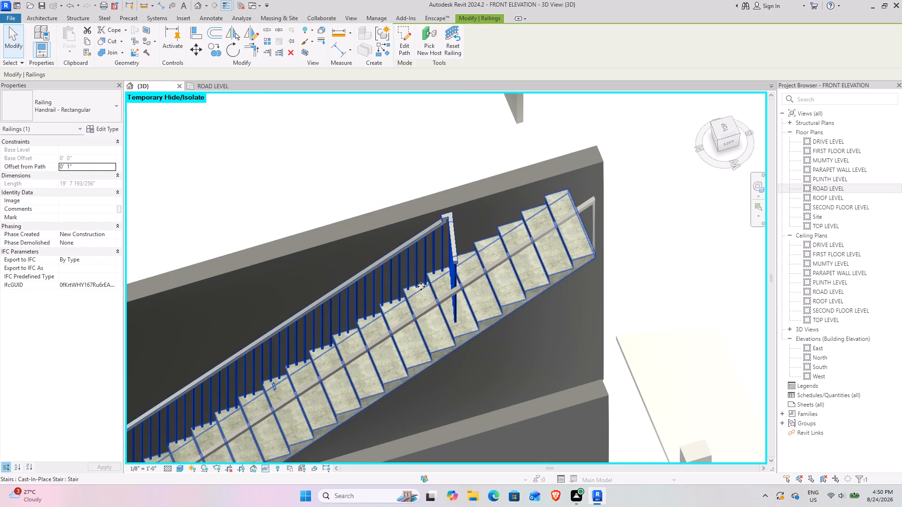
{"action": "middle_click_drag", "start_coordinate": [420, 285], "coordinate": [440, 287], "text": "shift"}
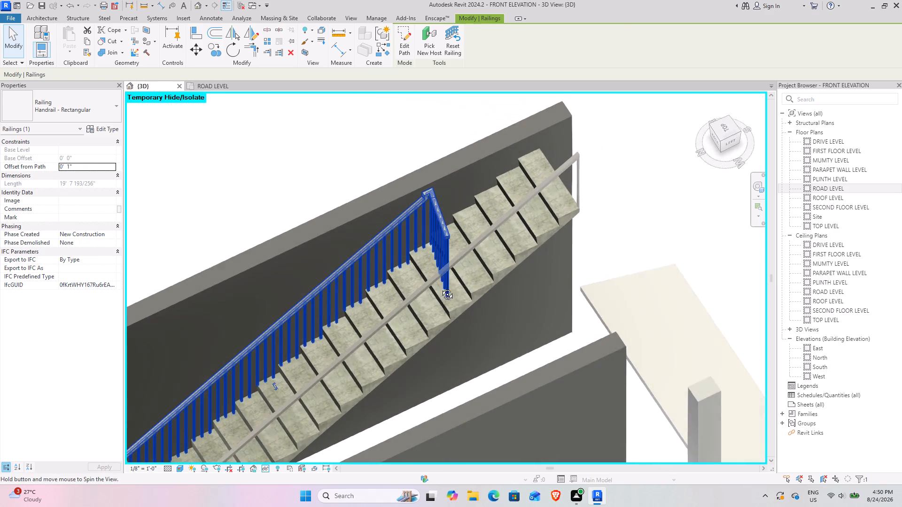
{"action": "middle_click_drag", "start_coordinate": [440, 287], "coordinate": [439, 287], "text": "shift"}
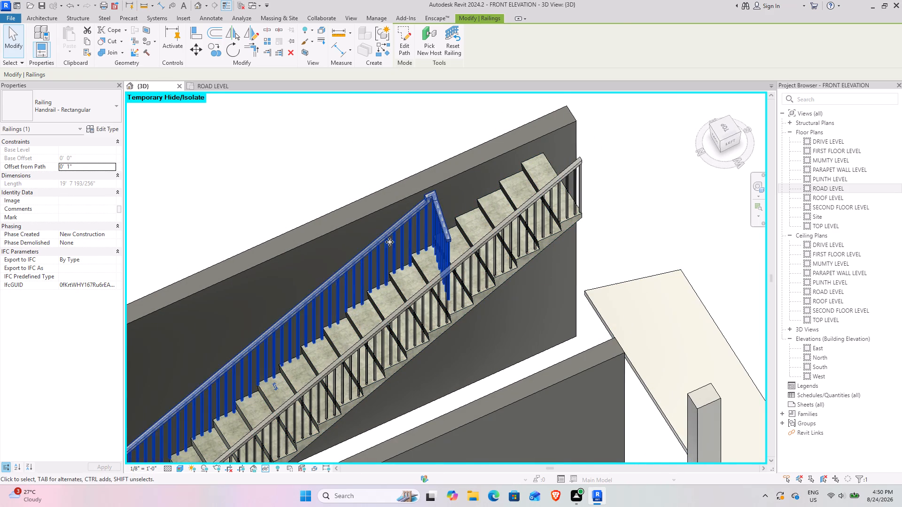
{"action": "left_click", "coordinate": [423, 220]}
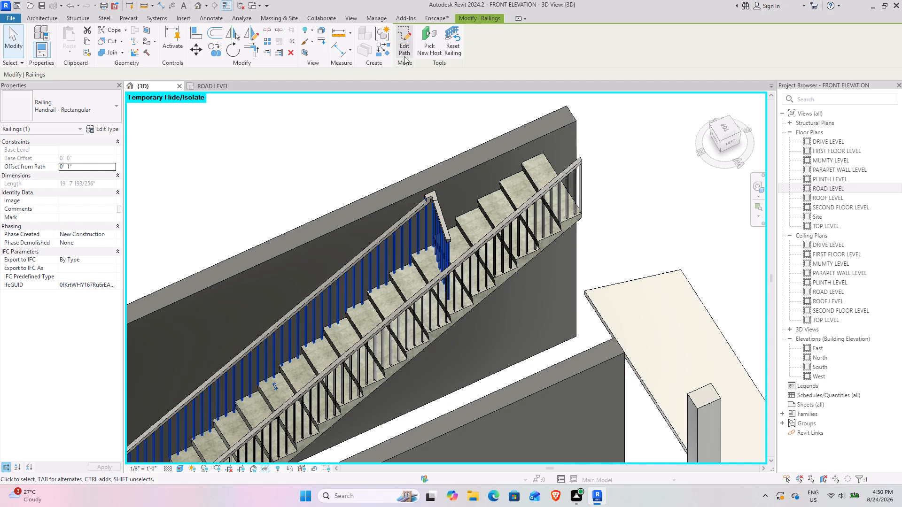
{"action": "left_click", "coordinate": [404, 52]}
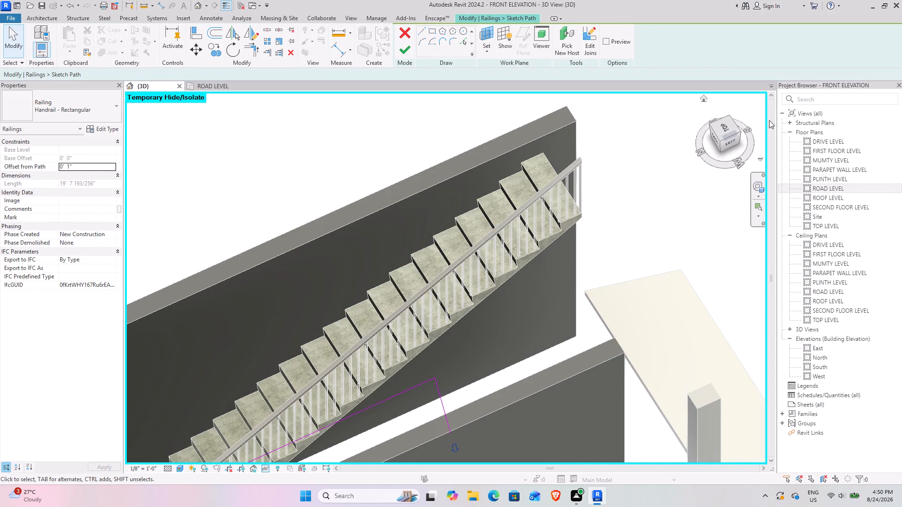
{"action": "left_click", "coordinate": [728, 126]}
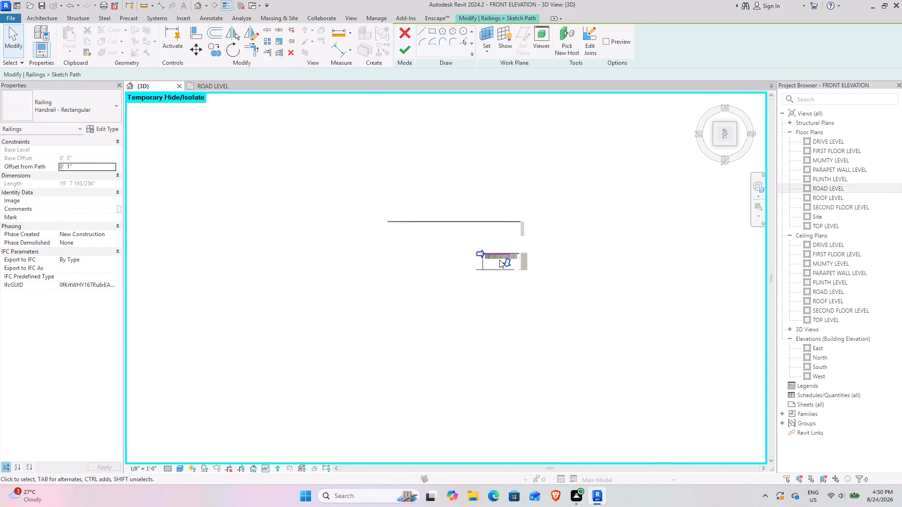
{"action": "scroll", "coordinate": [498, 257], "scroll_direction": "up", "scroll_amount": 17}
{"action": "middle_click_drag", "start_coordinate": [613, 268], "coordinate": [477, 290]}
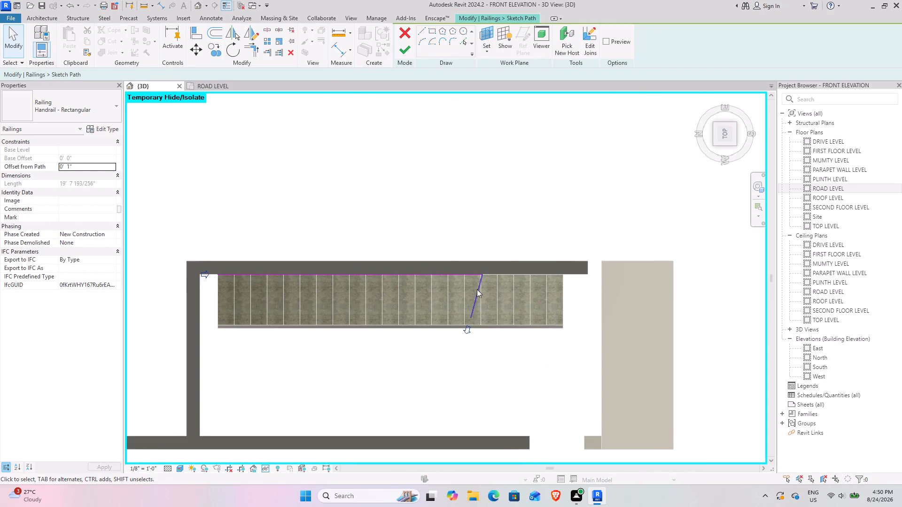
{"action": "left_click", "coordinate": [476, 288]}
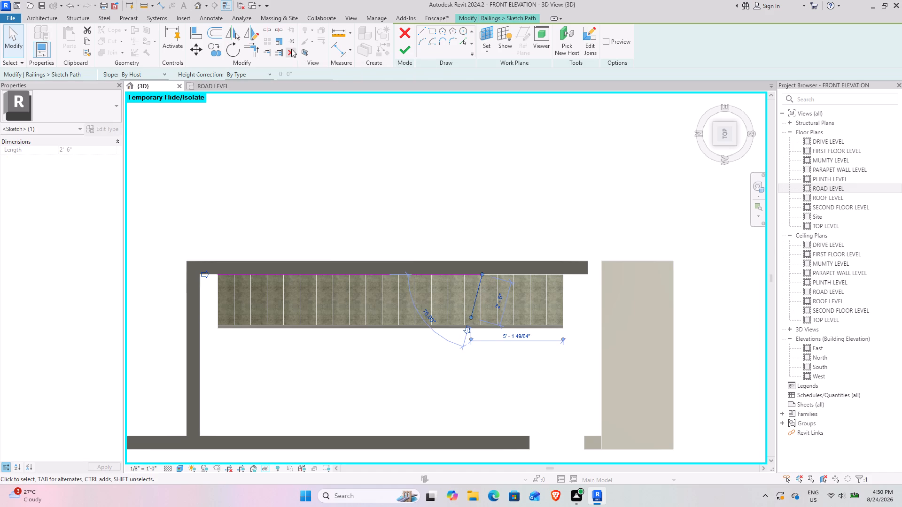
{"action": "left_click", "coordinate": [291, 49]}
Extend the railing's long path line along the wall to the far end of the stair's last tread.
{"action": "left_click", "coordinate": [461, 277]}
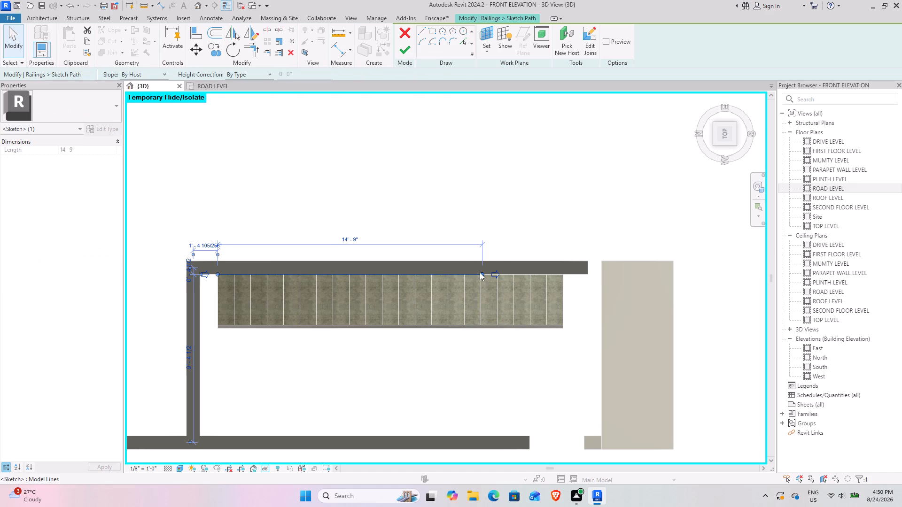
{"action": "left_click_drag", "start_coordinate": [482, 272], "coordinate": [564, 277]}
{"action": "left_click", "coordinate": [581, 299]}
{"action": "middle_click_drag", "start_coordinate": [570, 292], "coordinate": [549, 292]}
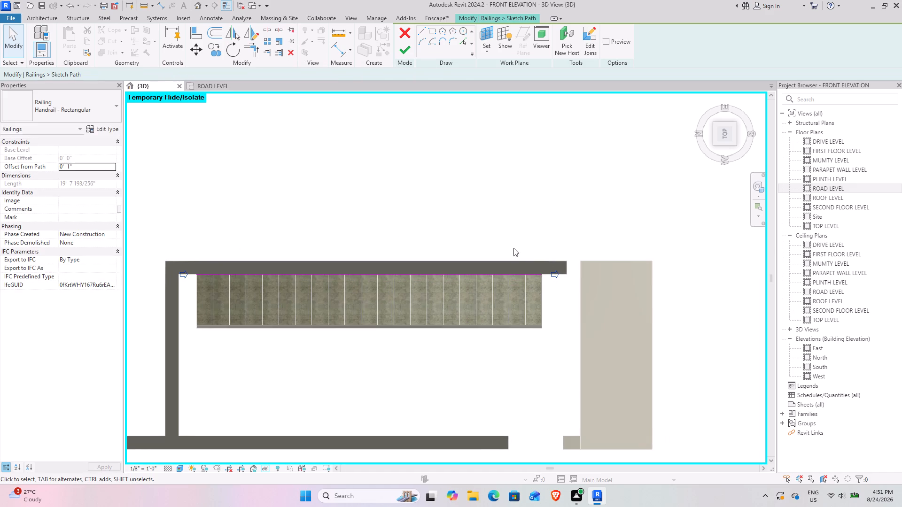
Sketch a semicircular arc about 1' 6" across from the end of the railing path, curving beyond the last tread, and finish the sketch.
{"action": "left_click", "coordinate": [426, 38]}
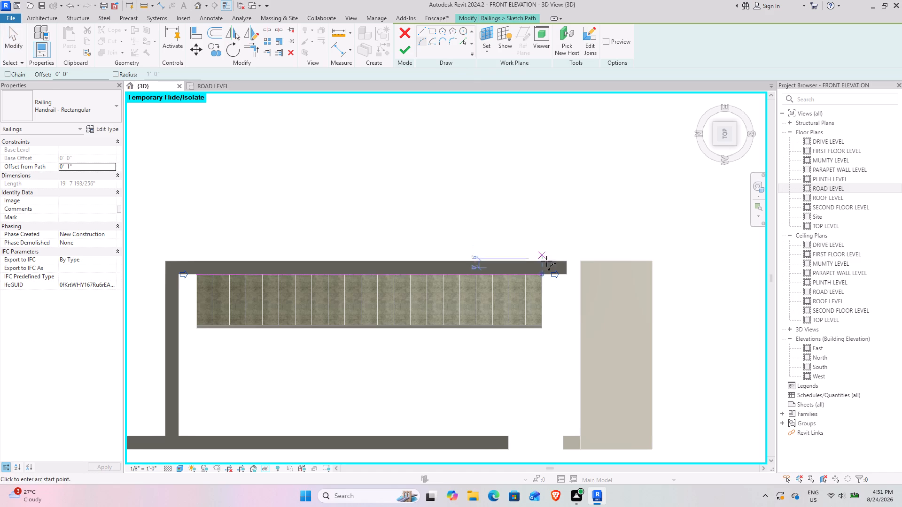
{"action": "left_click", "coordinate": [542, 275]}
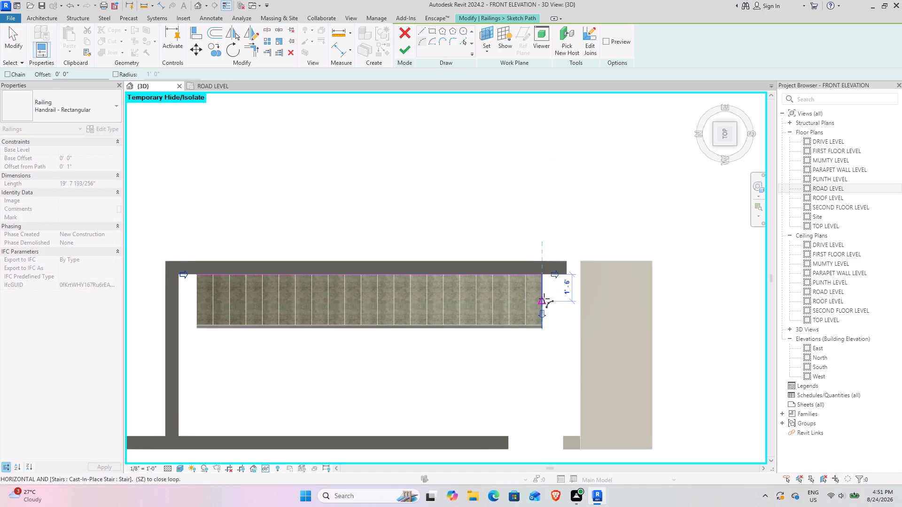
{"action": "left_click", "coordinate": [544, 299]}
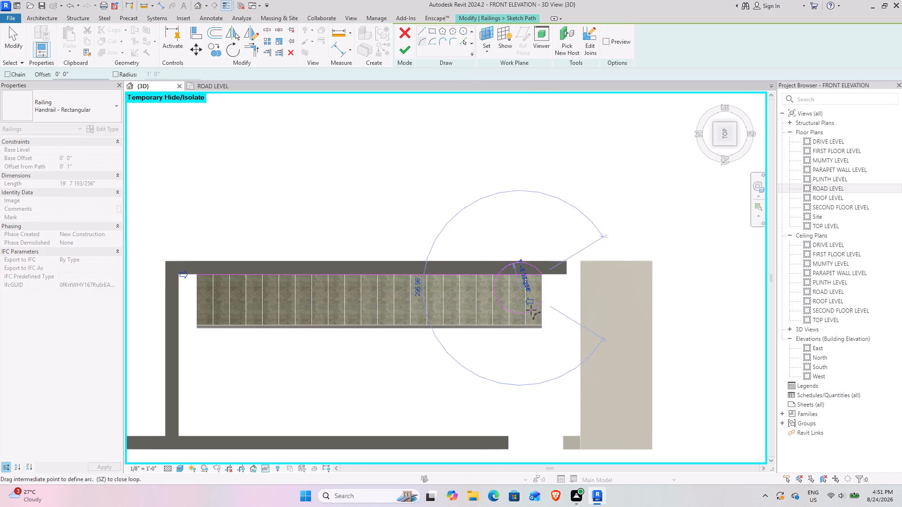
{"action": "left_click", "coordinate": [559, 299]}
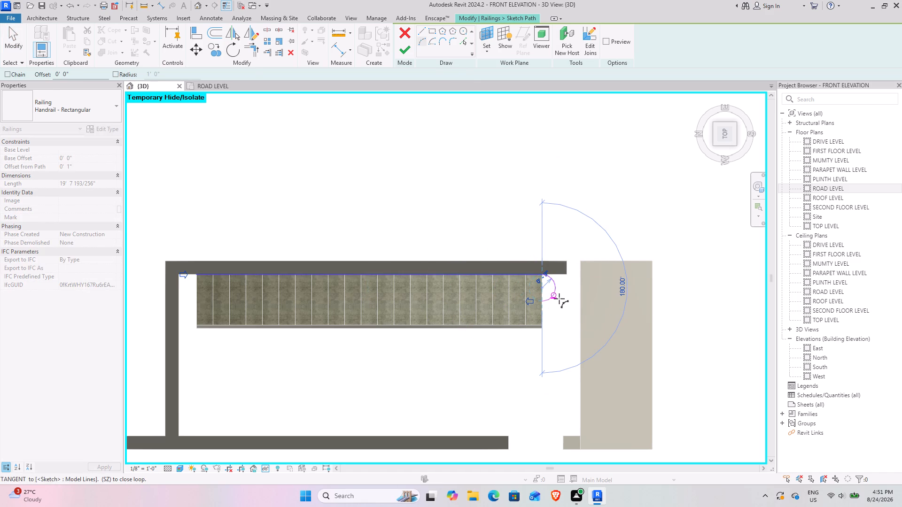
{"action": "key", "text": "Escape"}
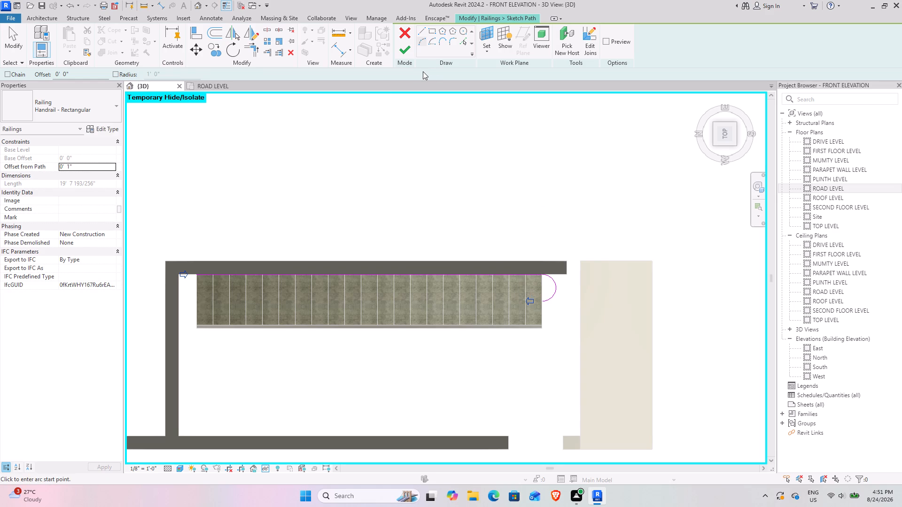
{"action": "left_click", "coordinate": [407, 55]}
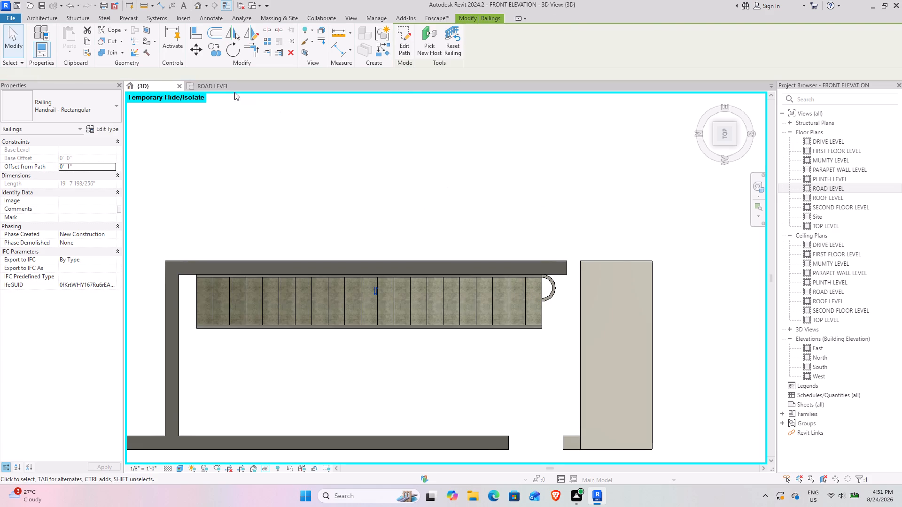
Examine the curved end of the wall-side railing and its balusters in 3D from several angles, and deselect the railing.
{"action": "middle_click_drag", "start_coordinate": [404, 309], "coordinate": [451, 154], "text": "shift"}
{"action": "middle_click_drag", "start_coordinate": [458, 190], "coordinate": [529, 156]}
{"action": "middle_click_drag", "start_coordinate": [448, 184], "coordinate": [495, 111]}
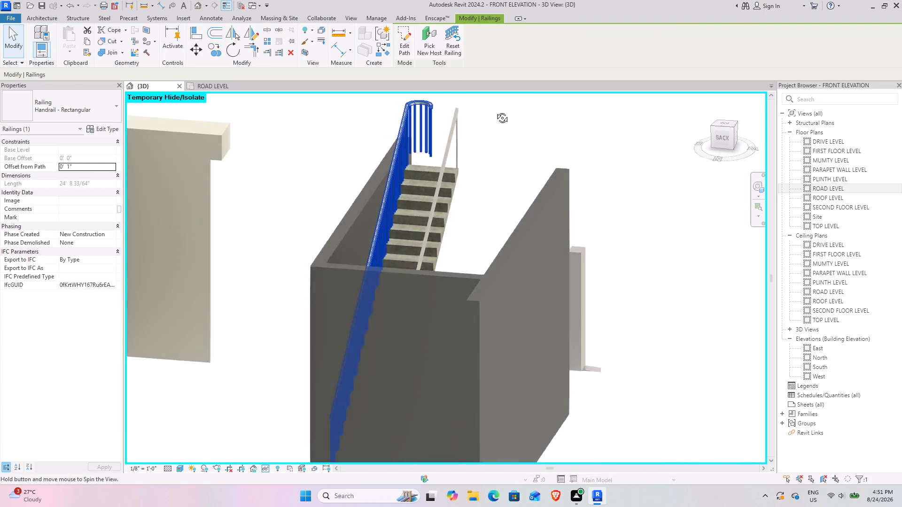
{"action": "middle_click_drag", "start_coordinate": [495, 111], "coordinate": [404, 150]}
{"action": "scroll", "coordinate": [542, 153], "scroll_direction": "up", "scroll_amount": 6}
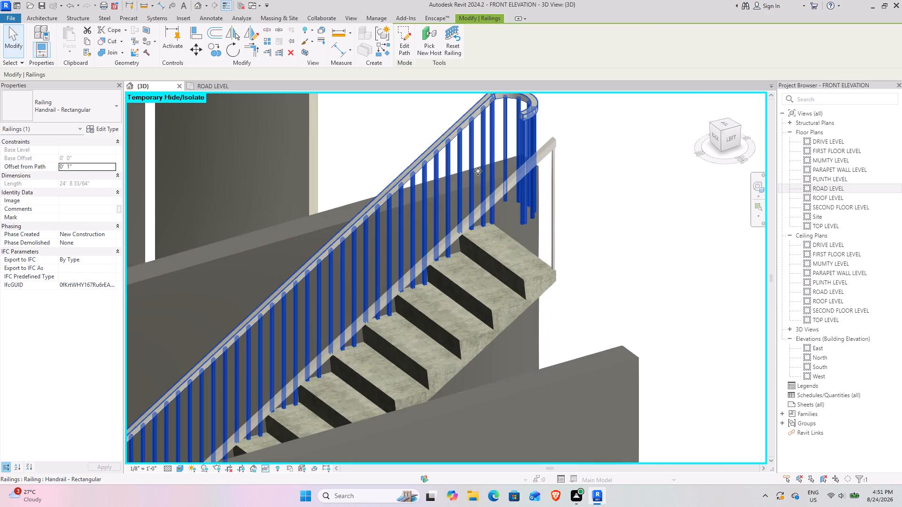
{"action": "middle_click_drag", "start_coordinate": [476, 171], "coordinate": [521, 278], "text": "shift"}
{"action": "middle_click_drag", "start_coordinate": [440, 143], "coordinate": [503, 330]}
{"action": "scroll", "coordinate": [446, 220], "scroll_direction": "up", "scroll_amount": 4}
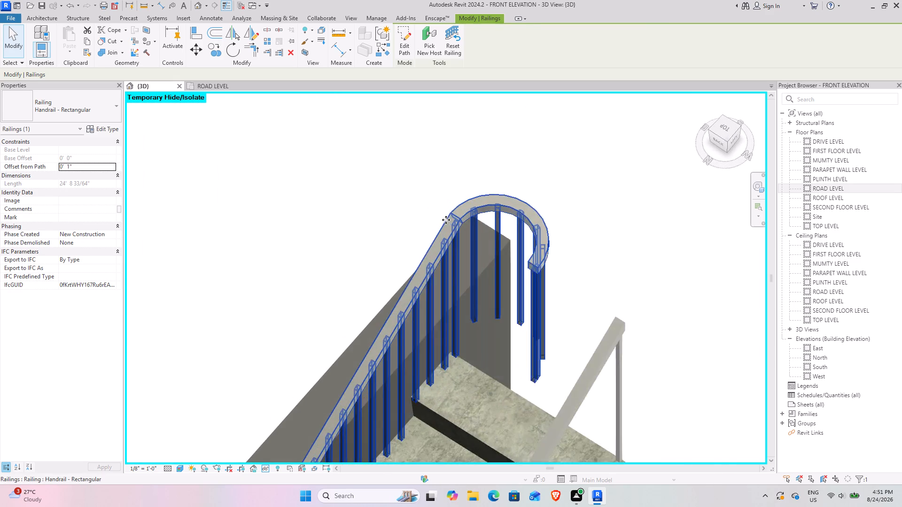
{"action": "scroll", "coordinate": [446, 220], "scroll_direction": "up", "scroll_amount": 4}
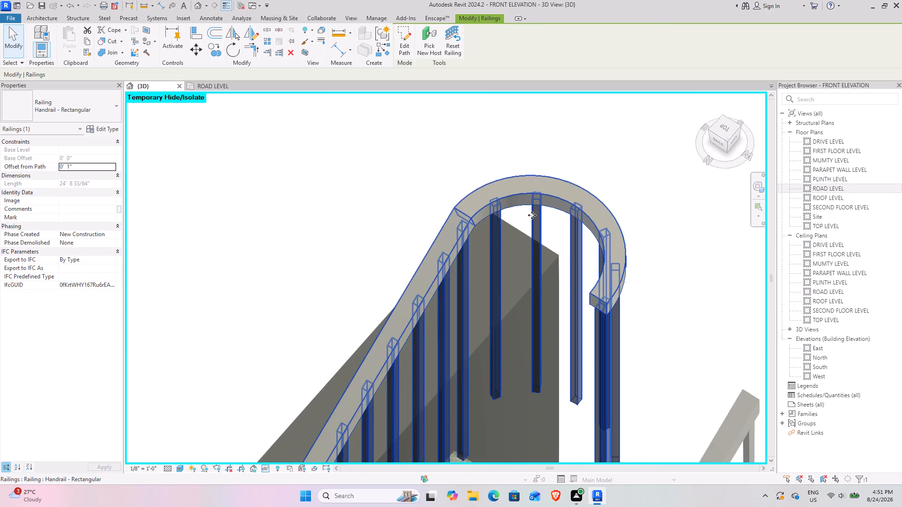
{"action": "scroll", "coordinate": [532, 215], "scroll_direction": "down", "scroll_amount": 9}
{"action": "middle_click_drag", "start_coordinate": [631, 319], "coordinate": [573, 220]}
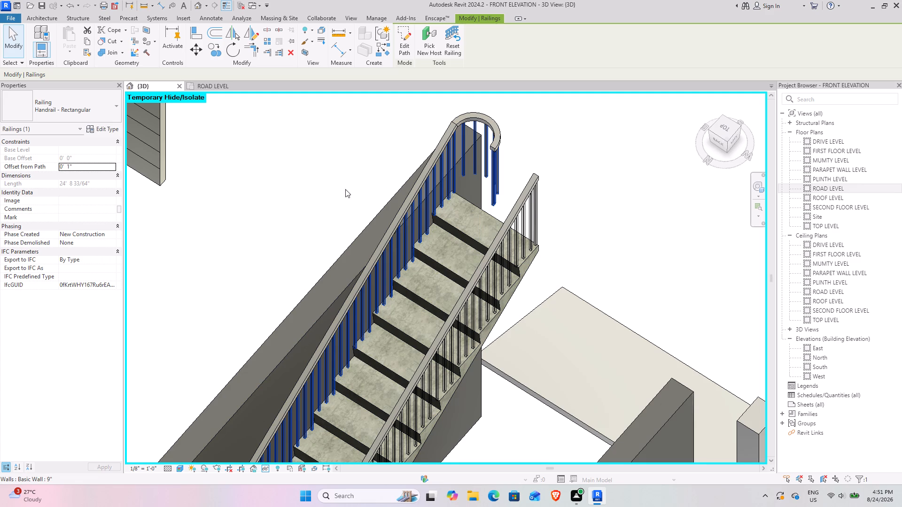
{"action": "scroll", "coordinate": [495, 216], "scroll_direction": "down", "scroll_amount": 8}
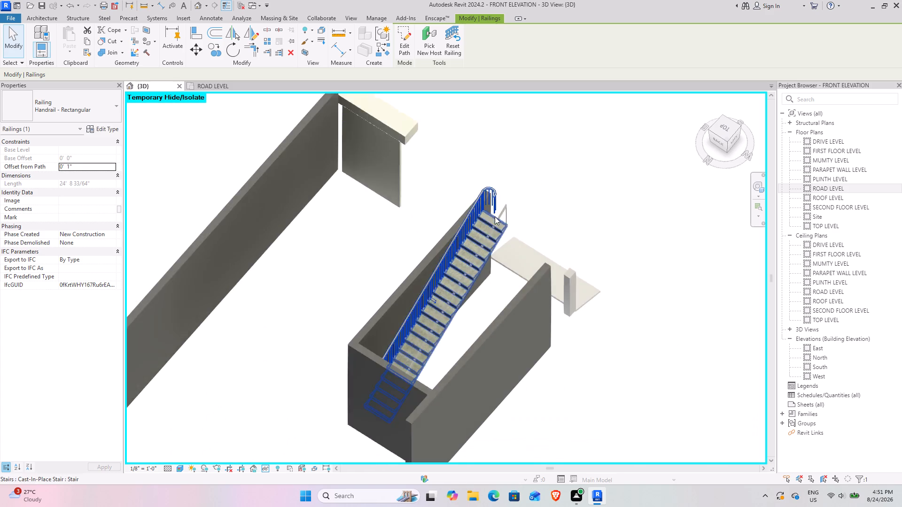
{"action": "scroll", "coordinate": [495, 216], "scroll_direction": "down", "scroll_amount": 5}
{"action": "middle_click_drag", "start_coordinate": [552, 220], "coordinate": [371, 292]}
{"action": "scroll", "coordinate": [398, 232], "scroll_direction": "down", "scroll_amount": 4}
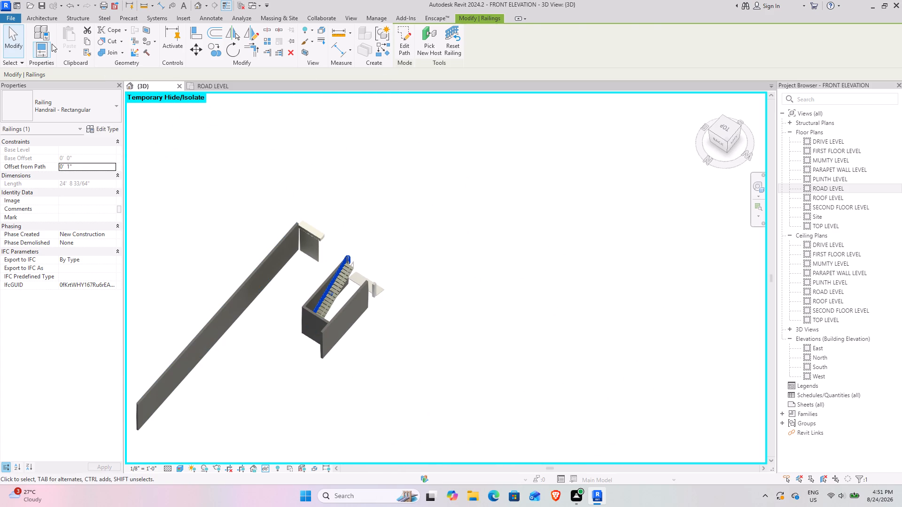
{"action": "left_click", "coordinate": [17, 44]}
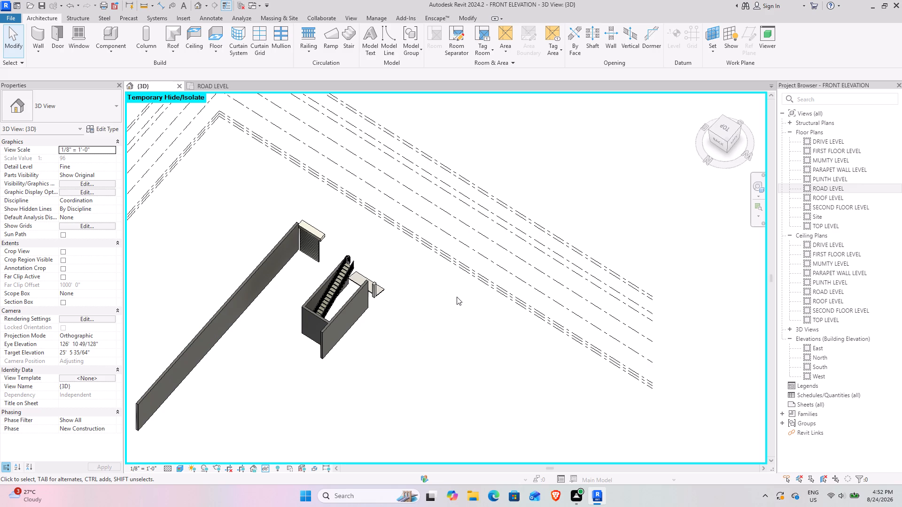
Start a new Cast-In-Place monolithic stair in the 3D view.
{"action": "scroll", "coordinate": [456, 296], "scroll_direction": "down", "scroll_amount": 3}
{"action": "middle_click_drag", "start_coordinate": [438, 286], "coordinate": [370, 240]}
{"action": "left_click", "coordinate": [358, 42]}
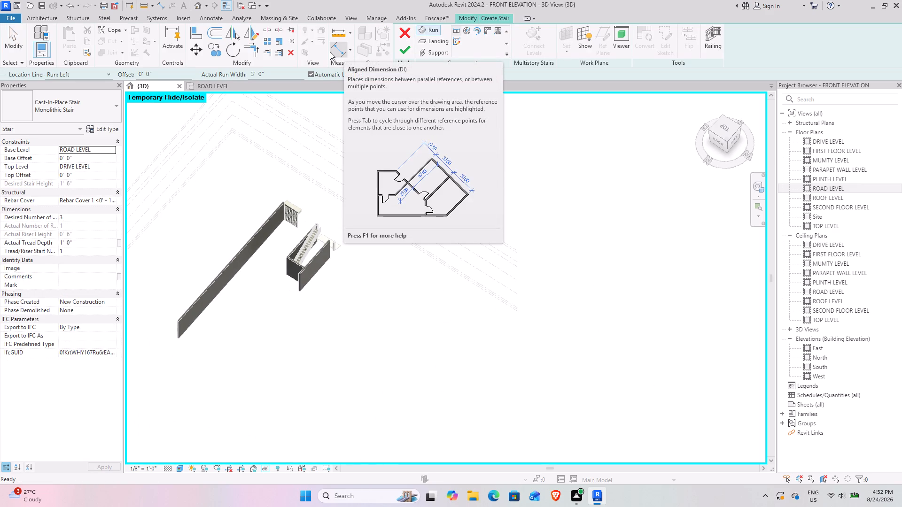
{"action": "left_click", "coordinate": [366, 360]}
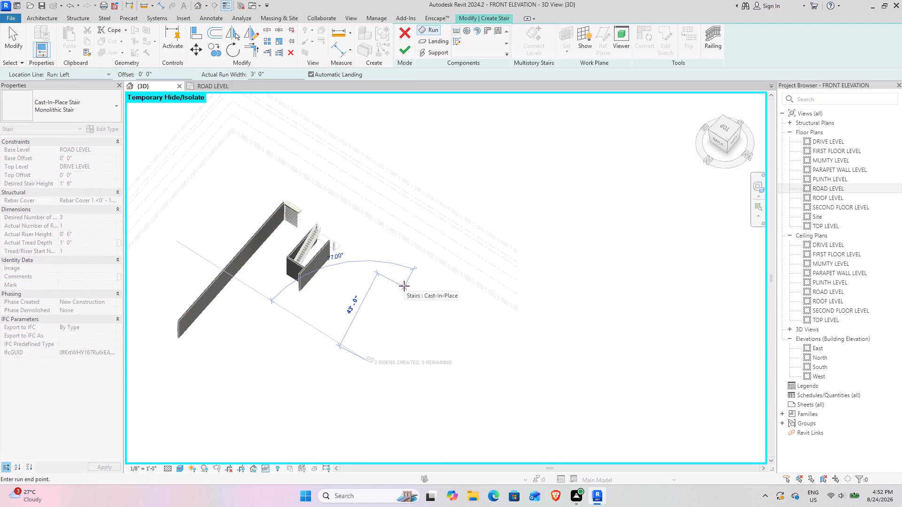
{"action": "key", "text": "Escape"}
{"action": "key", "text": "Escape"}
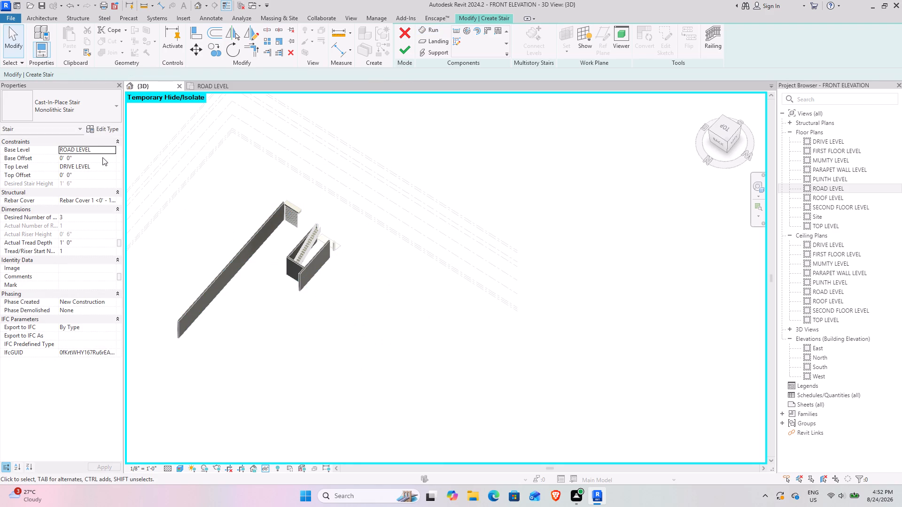
Set the new stair's top level to FIRST FLOOR LEVEL.
{"action": "left_click", "coordinate": [109, 151]}
{"action": "left_click", "coordinate": [109, 151]}
{"action": "left_click", "coordinate": [101, 170]}
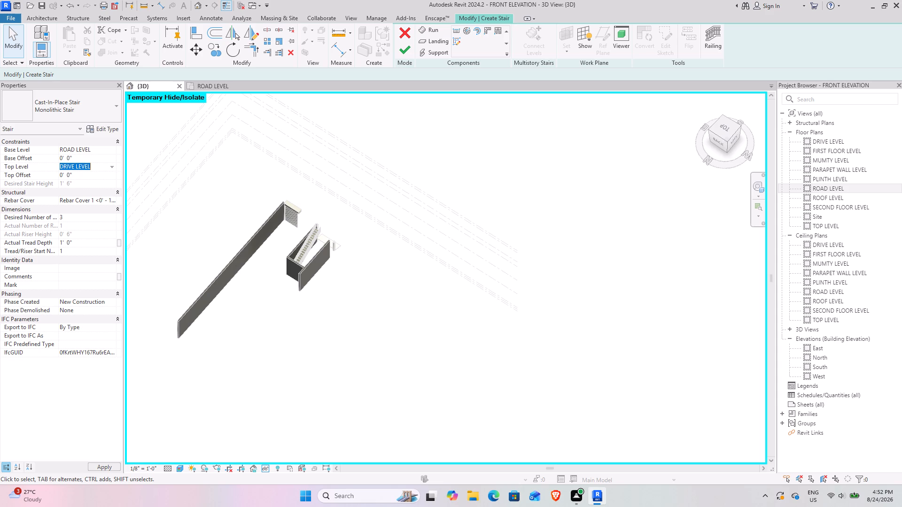
{"action": "left_click", "coordinate": [109, 167]}
{"action": "left_click", "coordinate": [88, 202]}
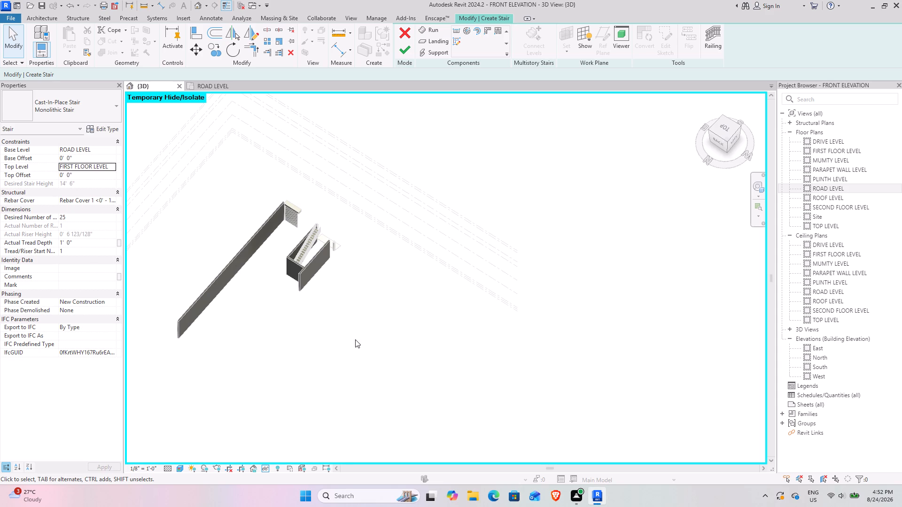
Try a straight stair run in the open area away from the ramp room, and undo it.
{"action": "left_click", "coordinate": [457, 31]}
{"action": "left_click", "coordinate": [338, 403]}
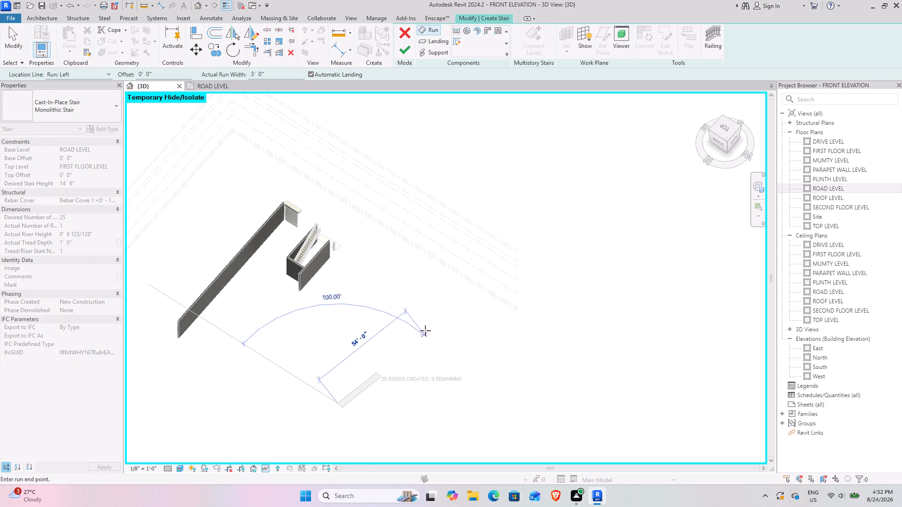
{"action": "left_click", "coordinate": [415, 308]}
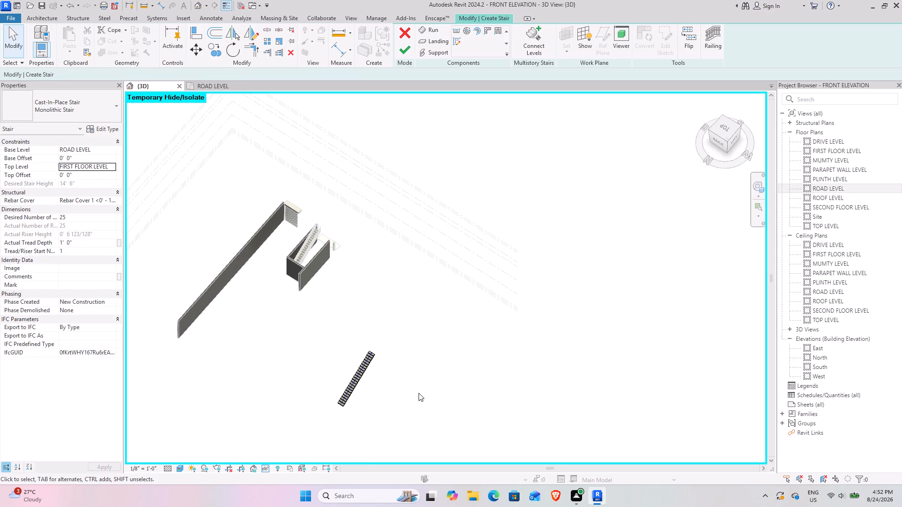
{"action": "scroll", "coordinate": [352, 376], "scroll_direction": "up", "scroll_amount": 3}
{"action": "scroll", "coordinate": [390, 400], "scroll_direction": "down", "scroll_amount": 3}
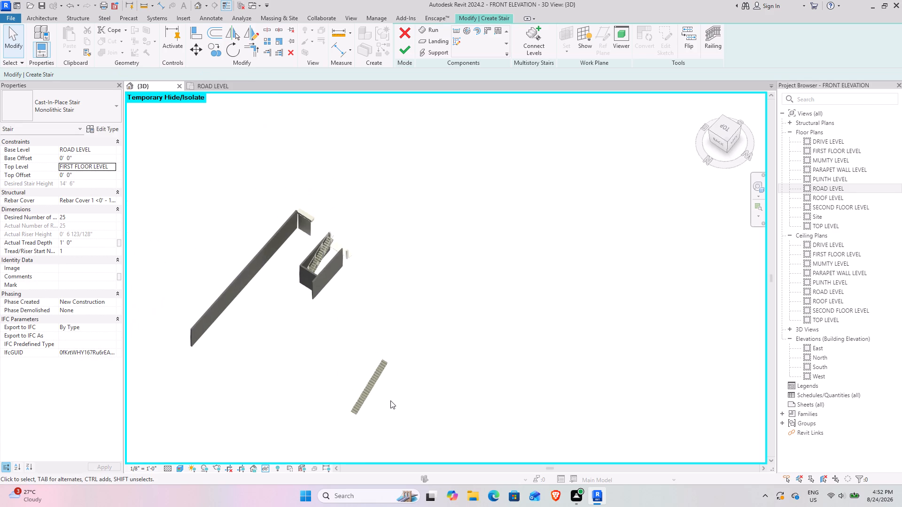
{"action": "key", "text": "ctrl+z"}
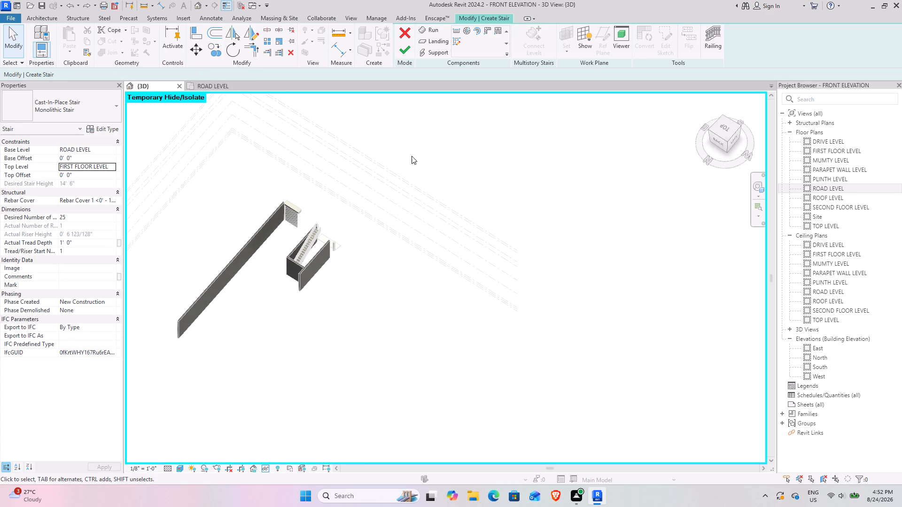
Create a U-shaped stair away from the ramp room: a 13' 0" first run, automatic landing and parallel return run with the remaining risers.
{"action": "left_click", "coordinate": [427, 31]}
{"action": "left_click", "coordinate": [354, 394]}
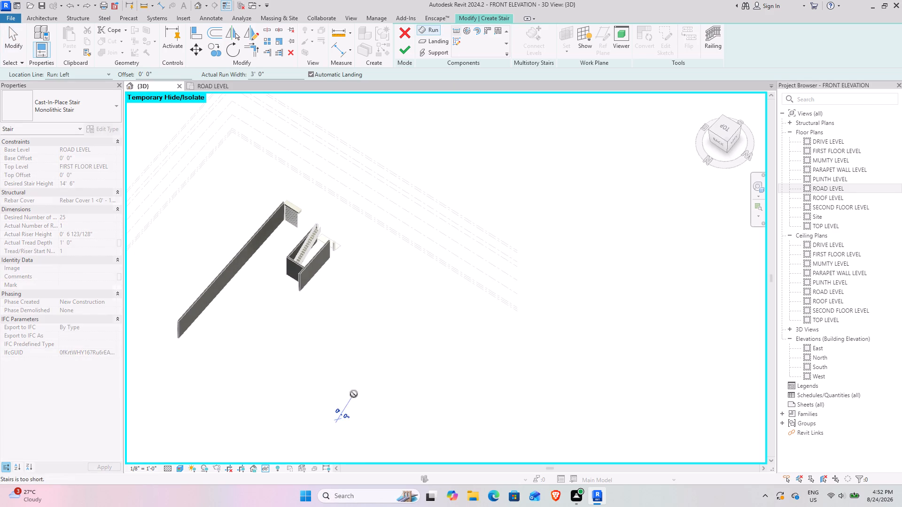
{"action": "left_click", "coordinate": [371, 374]}
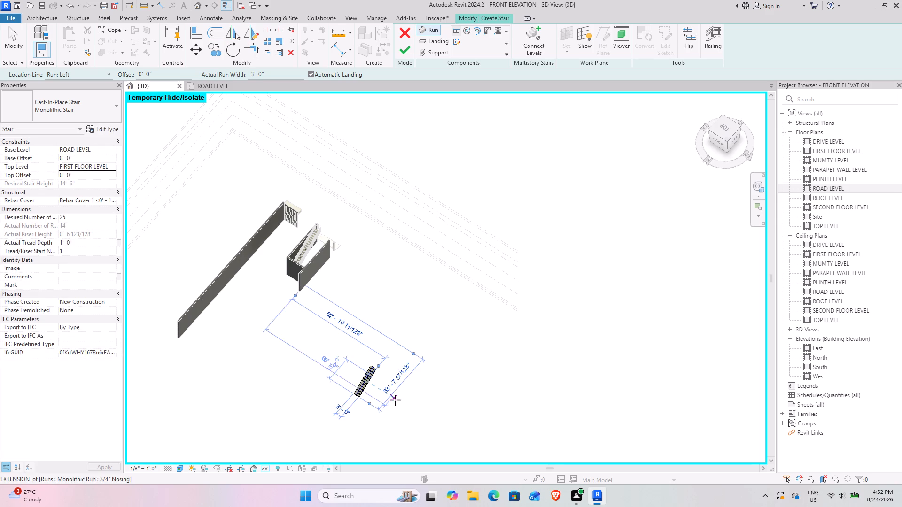
{"action": "scroll", "coordinate": [388, 390], "scroll_direction": "up", "scroll_amount": 6}
{"action": "left_click", "coordinate": [378, 381]}
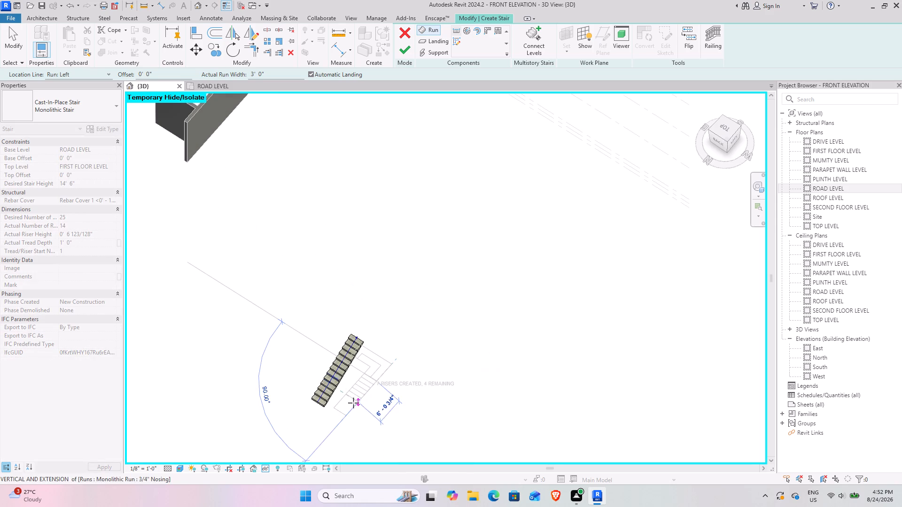
{"action": "left_click", "coordinate": [340, 426]}
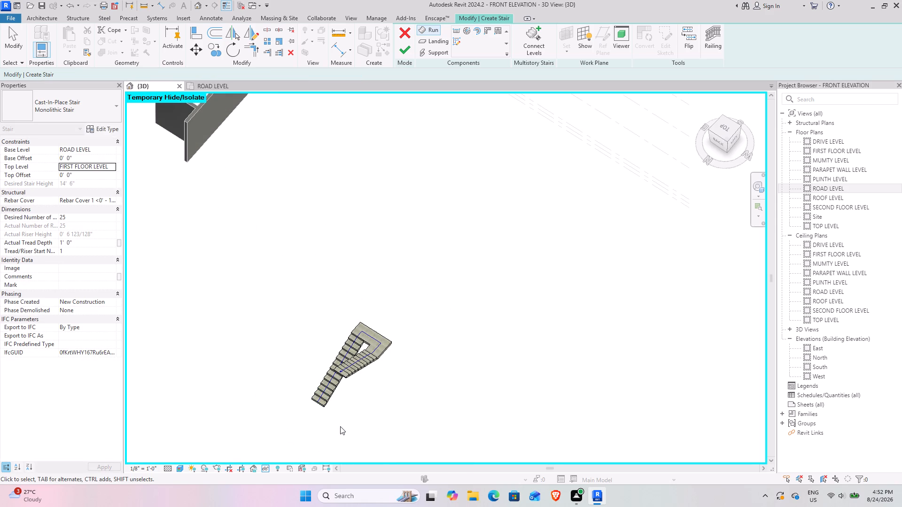
{"action": "key", "text": "Escape"}
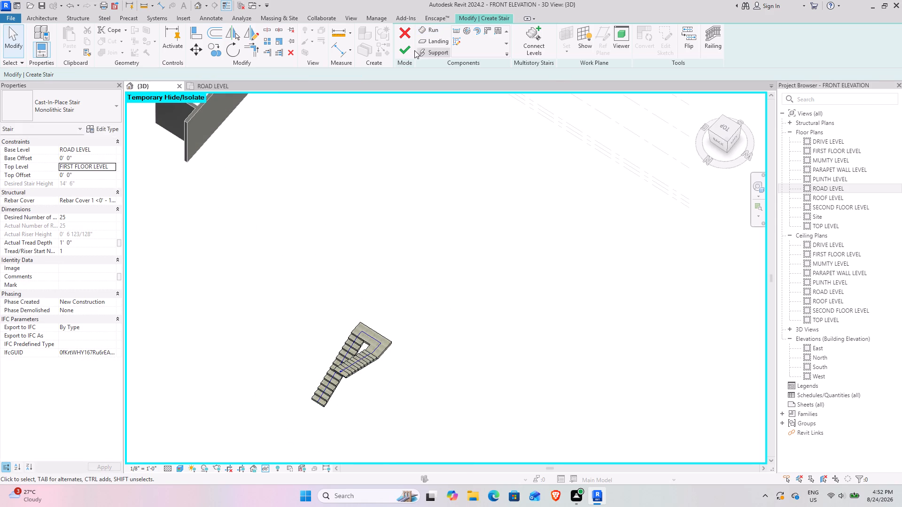
{"action": "left_click", "coordinate": [405, 46]}
Reopen the new U-shaped stair for editing and widen its upper run inward to about 4' 0".
{"action": "scroll", "coordinate": [363, 390], "scroll_direction": "up", "scroll_amount": 3}
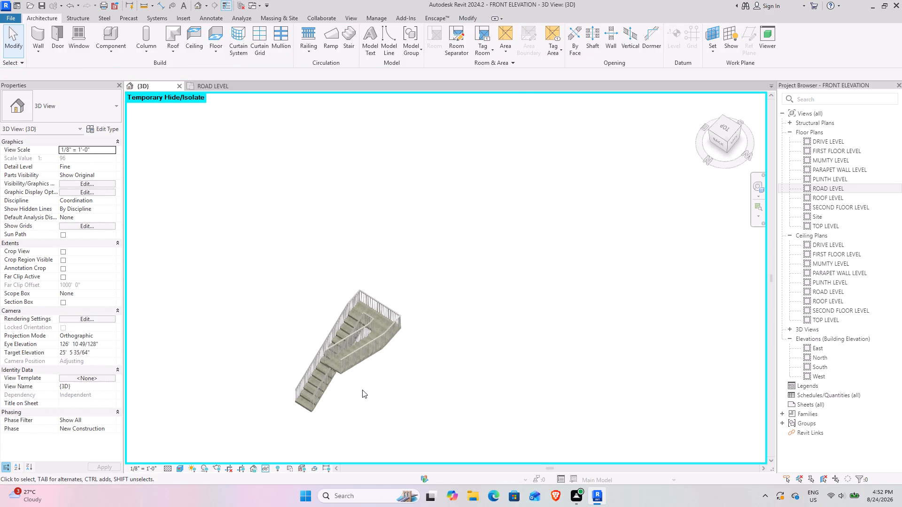
{"action": "middle_click_drag", "start_coordinate": [341, 390], "coordinate": [374, 427]}
{"action": "middle_click_drag", "start_coordinate": [490, 343], "coordinate": [369, 397]}
{"action": "scroll", "coordinate": [366, 309], "scroll_direction": "up", "scroll_amount": 5}
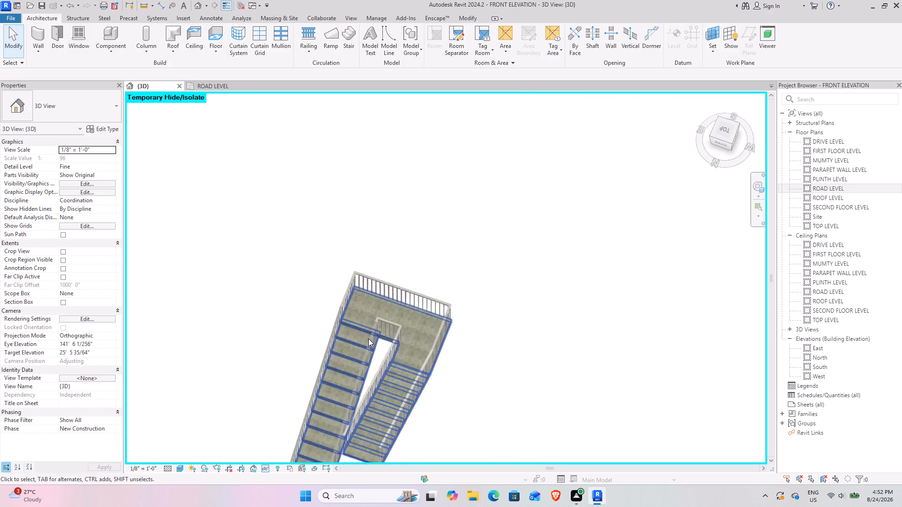
{"action": "scroll", "coordinate": [368, 338], "scroll_direction": "up", "scroll_amount": 3}
{"action": "middle_click_drag", "start_coordinate": [425, 378], "coordinate": [444, 370]}
{"action": "middle_click_drag", "start_coordinate": [561, 327], "coordinate": [425, 354]}
{"action": "left_click", "coordinate": [448, 339]}
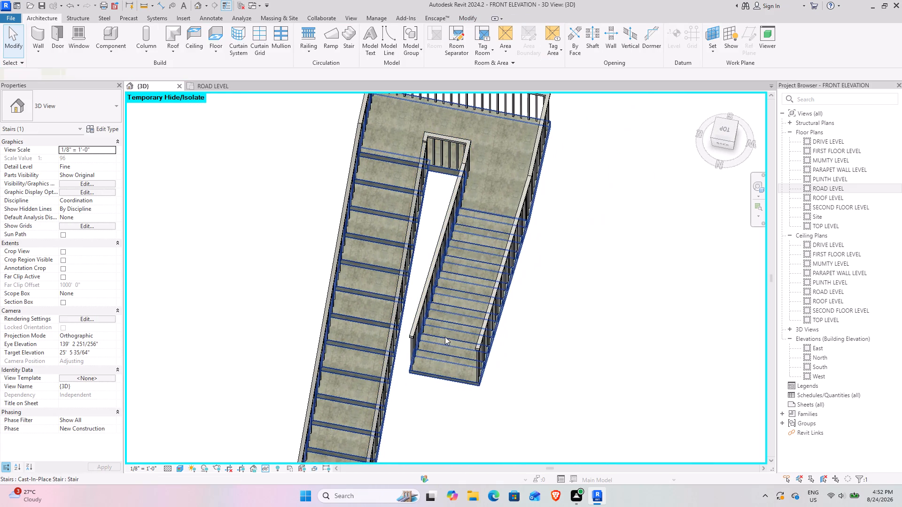
{"action": "left_click", "coordinate": [407, 44]}
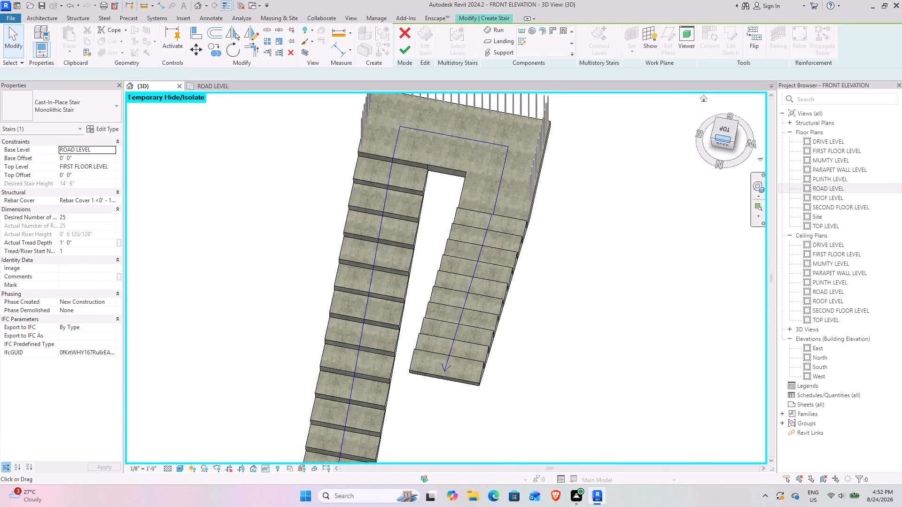
{"action": "left_click", "coordinate": [729, 130]}
{"action": "scroll", "coordinate": [533, 283], "scroll_direction": "up", "scroll_amount": 2}
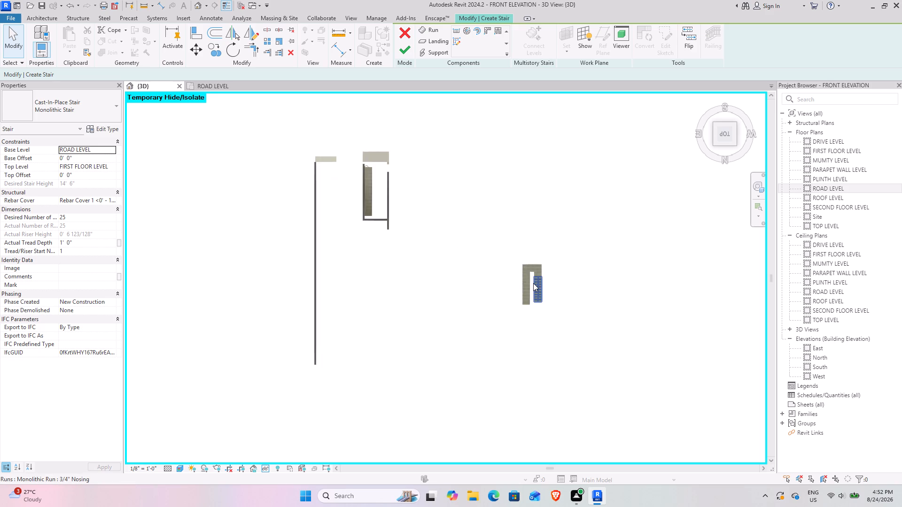
{"action": "scroll", "coordinate": [533, 283], "scroll_direction": "up", "scroll_amount": 14}
{"action": "left_click", "coordinate": [572, 278]}
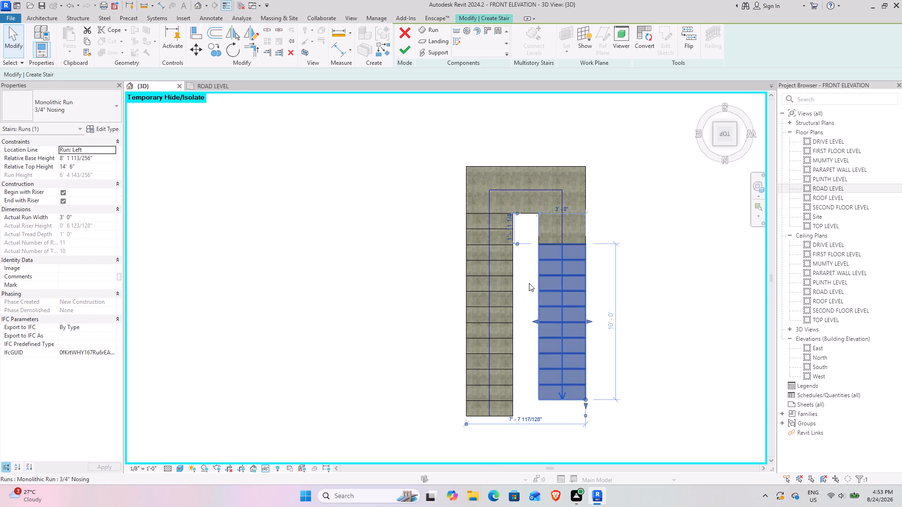
{"action": "left_click_drag", "start_coordinate": [536, 319], "coordinate": [517, 317]}
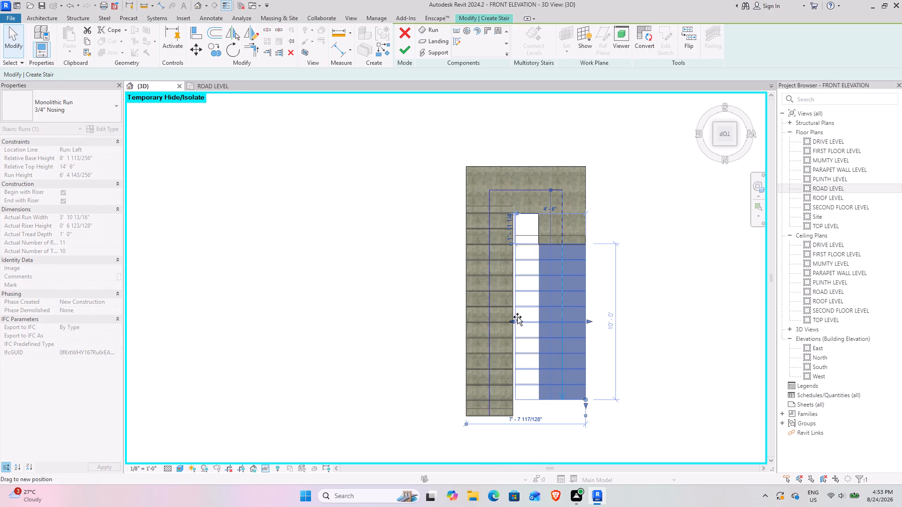
{"action": "left_click_drag", "start_coordinate": [517, 317], "coordinate": [523, 317]}
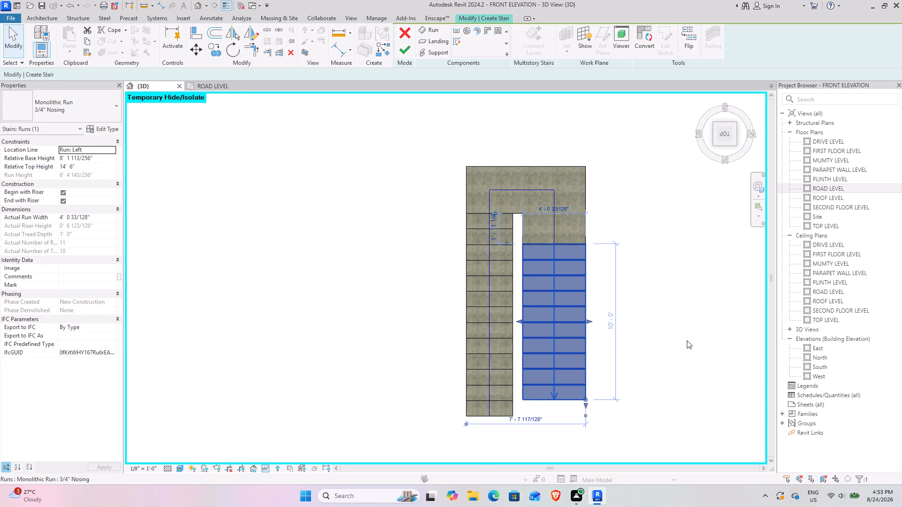
Widen the upper run further toward the lower run, leaving only a narrow gap, and finish the stair edit.
{"action": "scroll", "coordinate": [534, 279], "scroll_direction": "up", "scroll_amount": 4}
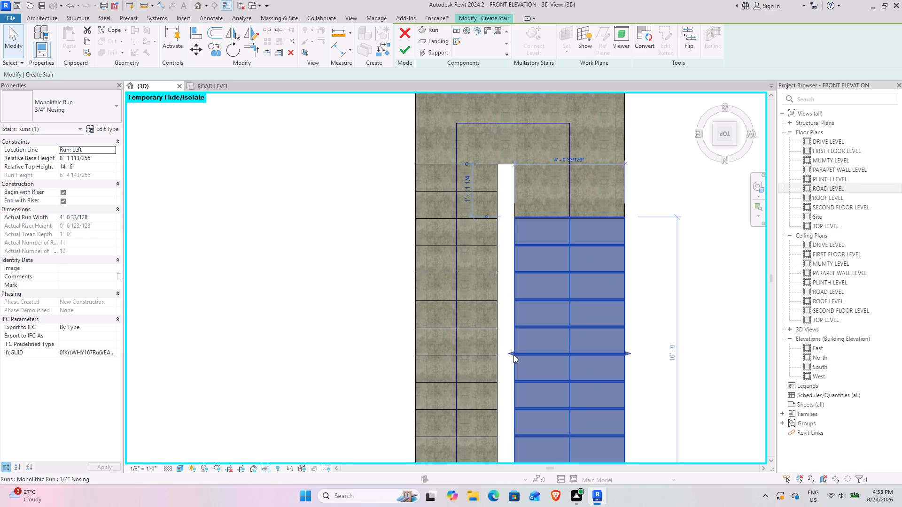
{"action": "left_click_drag", "start_coordinate": [510, 354], "coordinate": [503, 353]}
{"action": "left_click", "coordinate": [731, 329]}
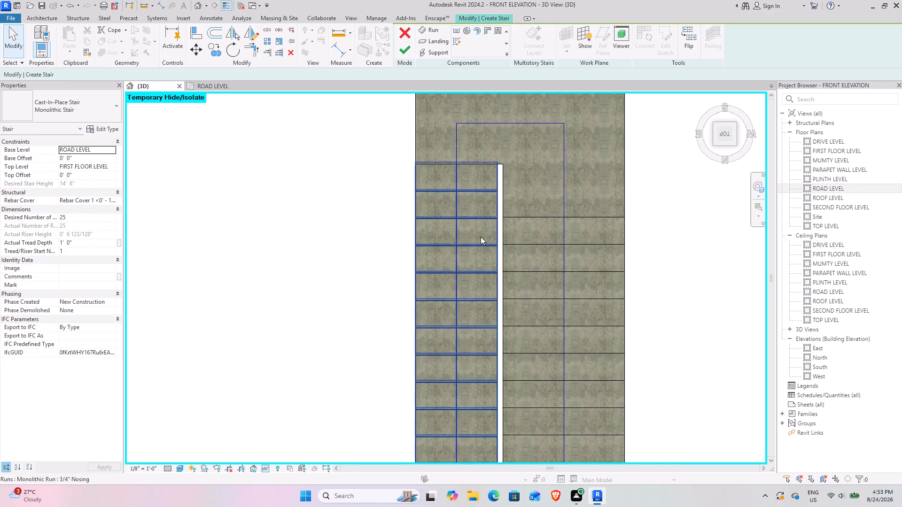
{"action": "scroll", "coordinate": [452, 317], "scroll_direction": "down", "scroll_amount": 2}
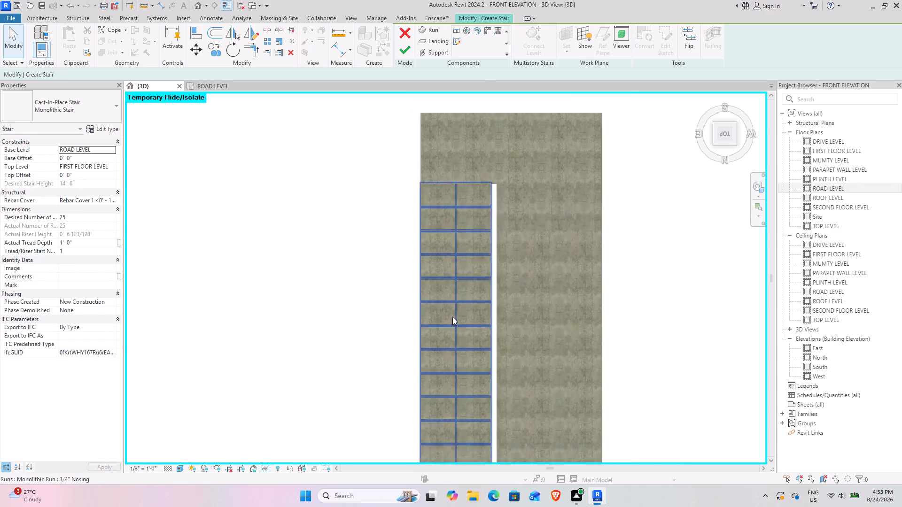
{"action": "scroll", "coordinate": [452, 317], "scroll_direction": "down", "scroll_amount": 5}
{"action": "left_click", "coordinate": [401, 48]}
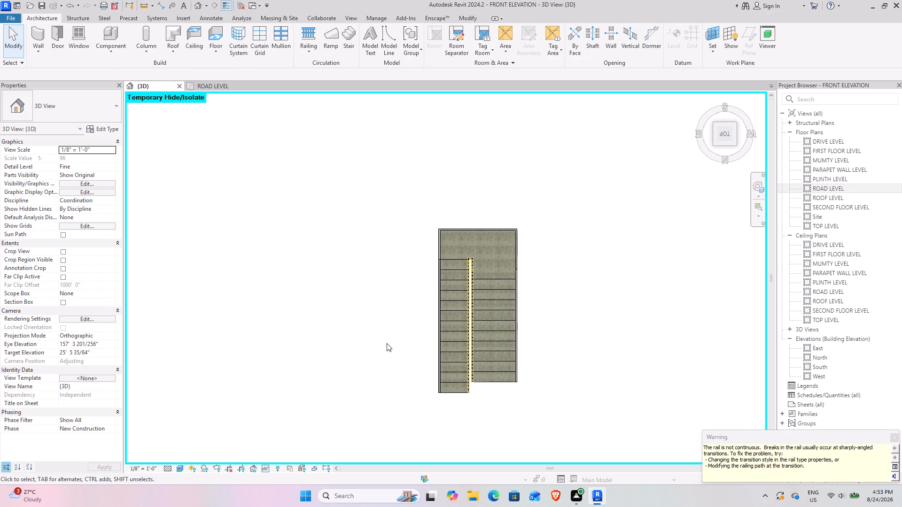
Examine the finished stair in 3D, especially the inner railing where it turns at the landing.
{"action": "middle_click_drag", "start_coordinate": [385, 355], "coordinate": [458, 302], "text": "shift"}
{"action": "middle_click_drag", "start_coordinate": [468, 276], "coordinate": [515, 447]}
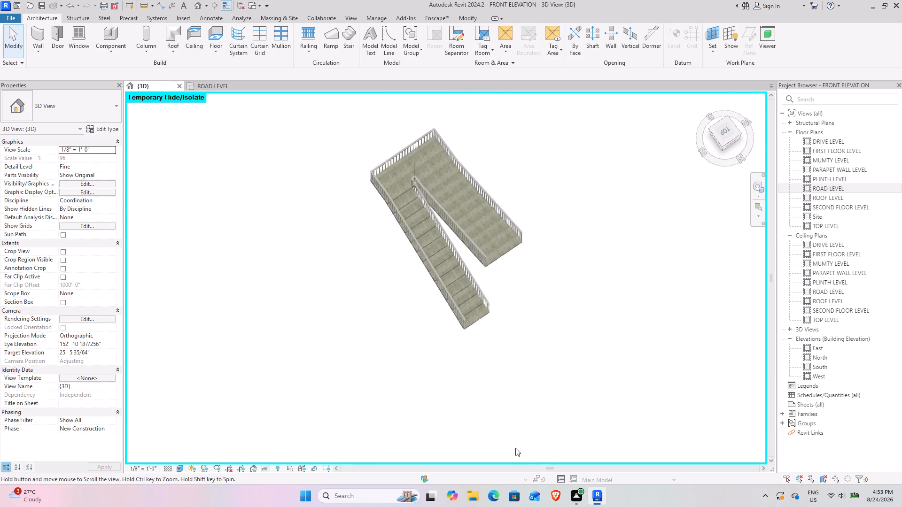
{"action": "middle_click_drag", "start_coordinate": [475, 312], "coordinate": [498, 415]}
{"action": "scroll", "coordinate": [425, 268], "scroll_direction": "up", "scroll_amount": 7}
{"action": "middle_click_drag", "start_coordinate": [408, 330], "coordinate": [437, 288]}
{"action": "middle_click_drag", "start_coordinate": [378, 309], "coordinate": [541, 343]}
{"action": "middle_click_drag", "start_coordinate": [489, 315], "coordinate": [468, 323], "text": "shift"}
{"action": "middle_click_drag", "start_coordinate": [553, 367], "coordinate": [537, 360]}
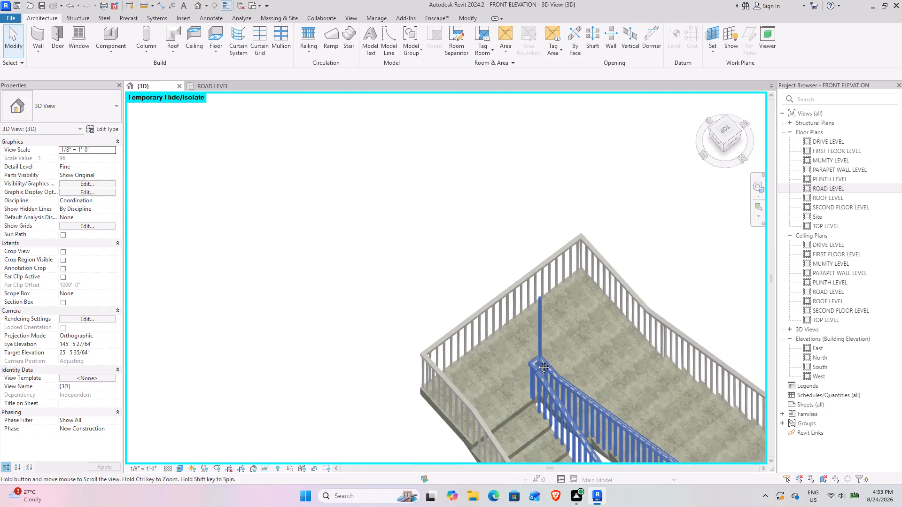
{"action": "middle_click_drag", "start_coordinate": [537, 360], "coordinate": [447, 305]}
{"action": "middle_click_drag", "start_coordinate": [470, 371], "coordinate": [378, 190]}
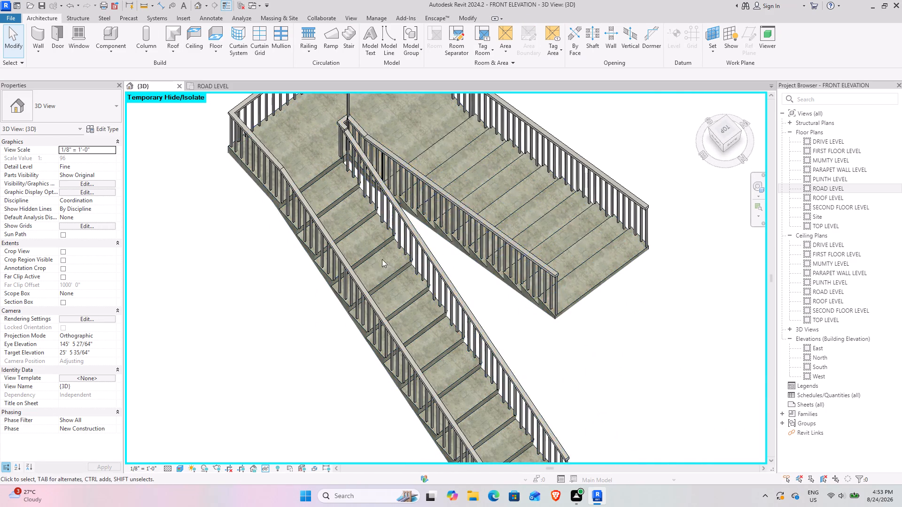
{"action": "scroll", "coordinate": [385, 242], "scroll_direction": "down", "scroll_amount": 3}
{"action": "middle_click_drag", "start_coordinate": [385, 242], "coordinate": [406, 319]}
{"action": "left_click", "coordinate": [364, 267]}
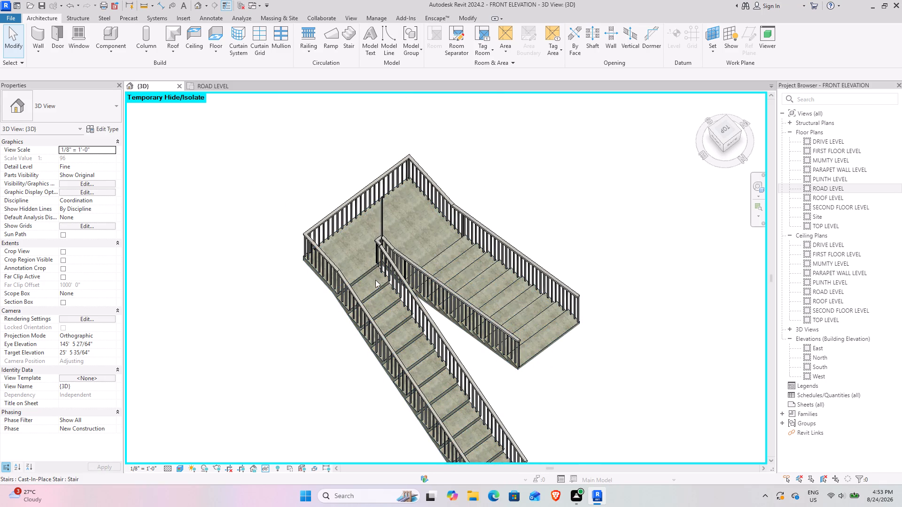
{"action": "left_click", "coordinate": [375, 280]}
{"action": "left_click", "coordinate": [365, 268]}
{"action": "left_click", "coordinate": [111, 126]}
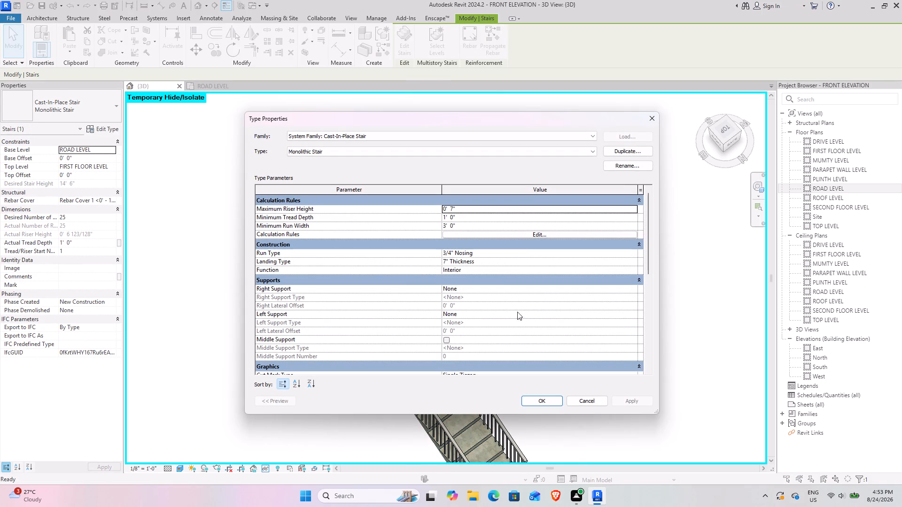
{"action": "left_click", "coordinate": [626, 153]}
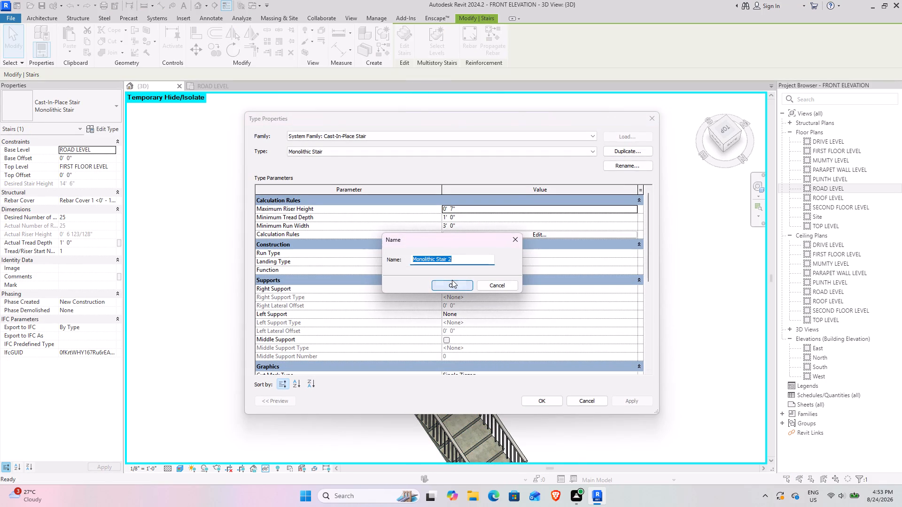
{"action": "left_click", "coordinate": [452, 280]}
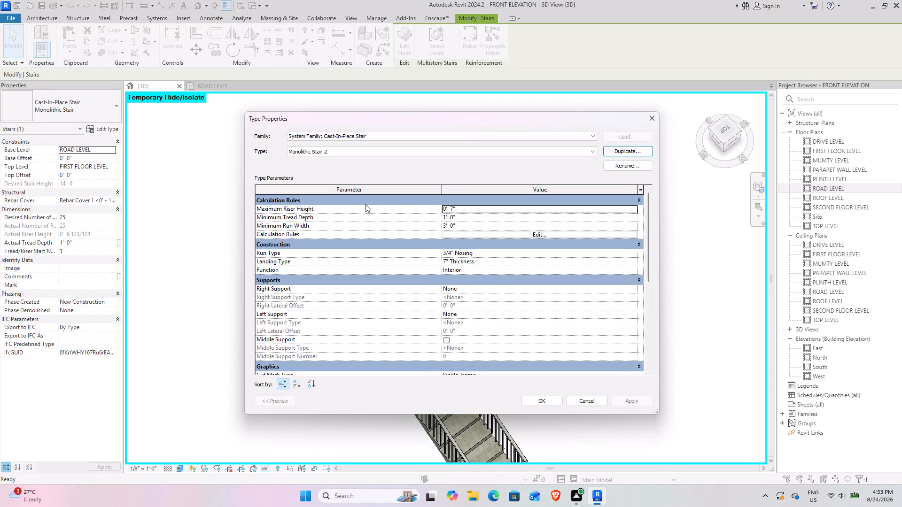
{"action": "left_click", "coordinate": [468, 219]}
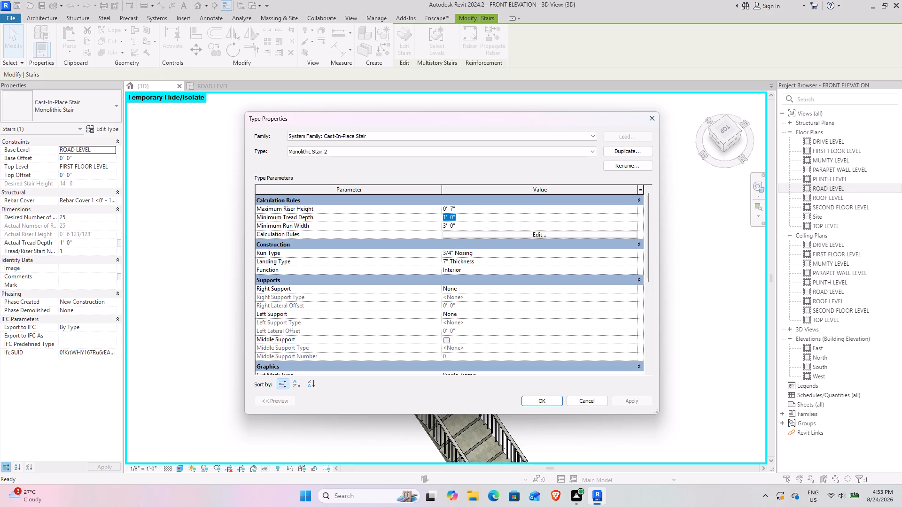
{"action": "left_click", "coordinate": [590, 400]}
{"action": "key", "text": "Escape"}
Open the inner railing's path for editing and draw a semicircular start-end-radius arc, about 2 1/2" across, joining both sides at the landing turn.
{"action": "scroll", "coordinate": [385, 238], "scroll_direction": "up", "scroll_amount": 3}
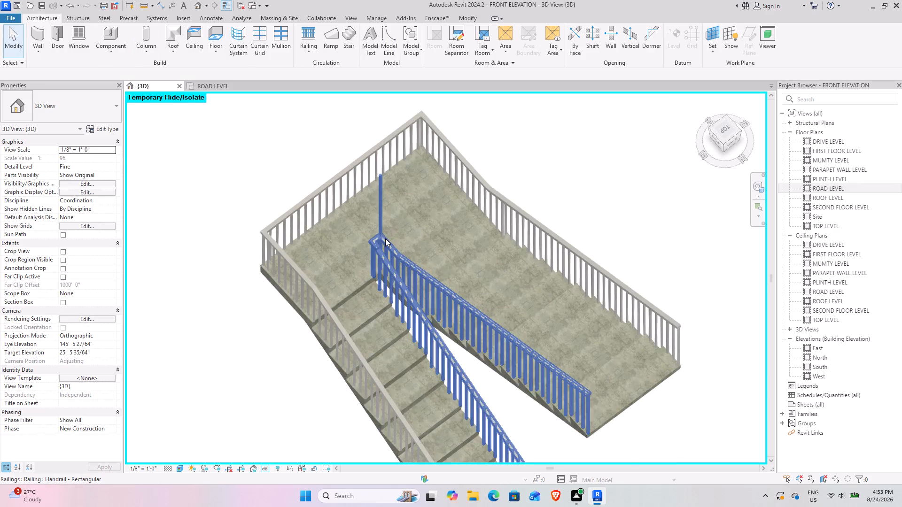
{"action": "scroll", "coordinate": [385, 238], "scroll_direction": "up", "scroll_amount": 4}
{"action": "left_click", "coordinate": [383, 284]}
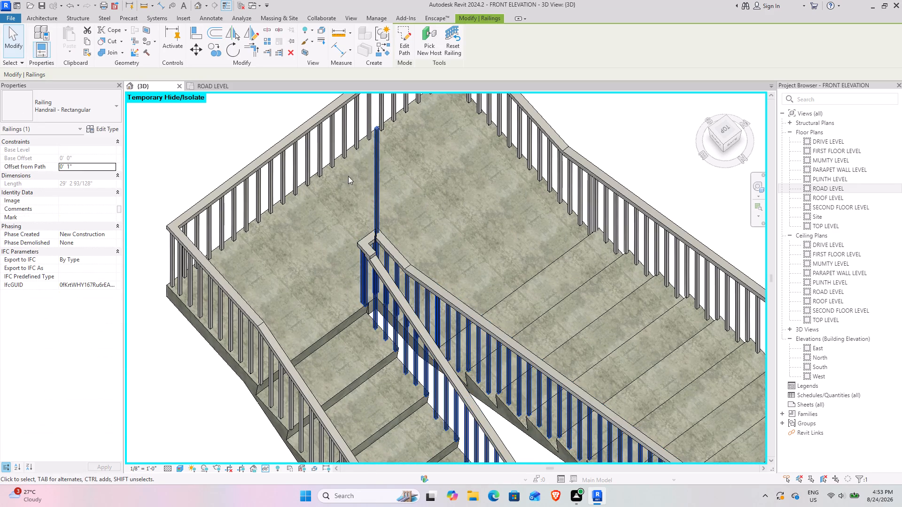
{"action": "left_click", "coordinate": [404, 41]}
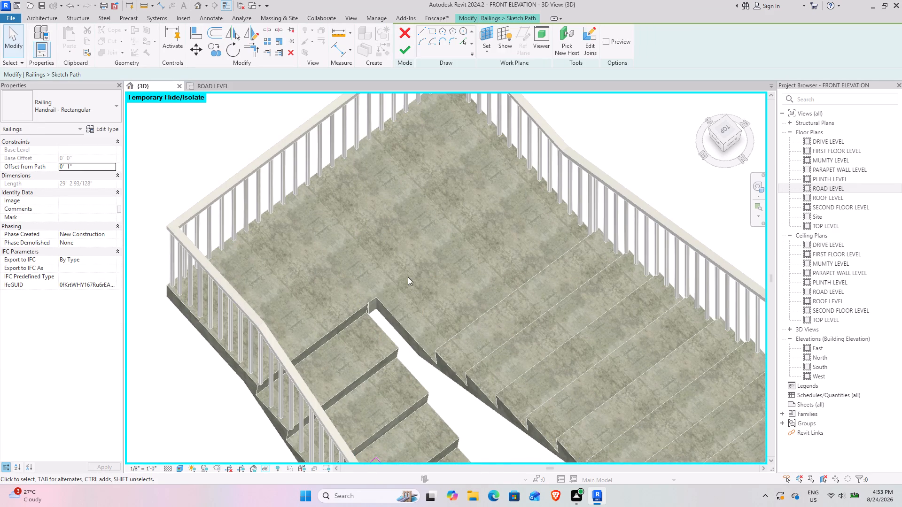
{"action": "left_click", "coordinate": [733, 131]}
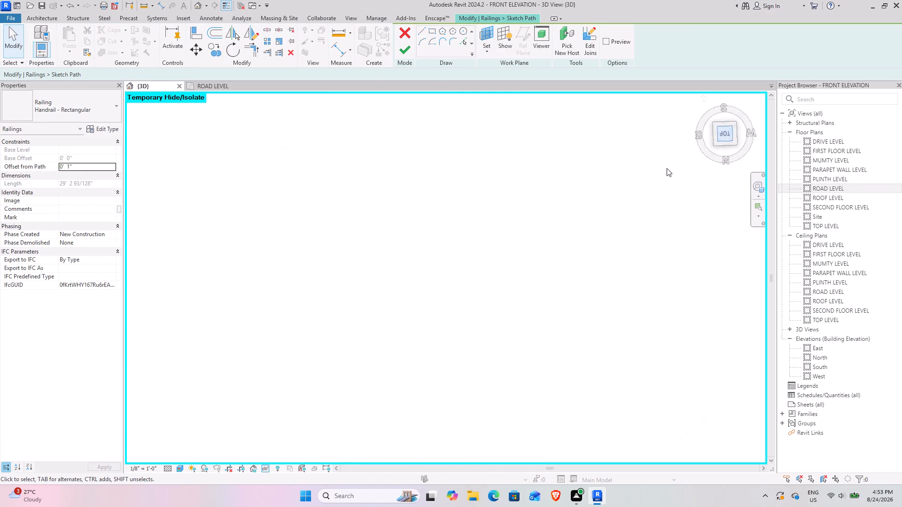
{"action": "scroll", "coordinate": [543, 277], "scroll_direction": "up", "scroll_amount": 8}
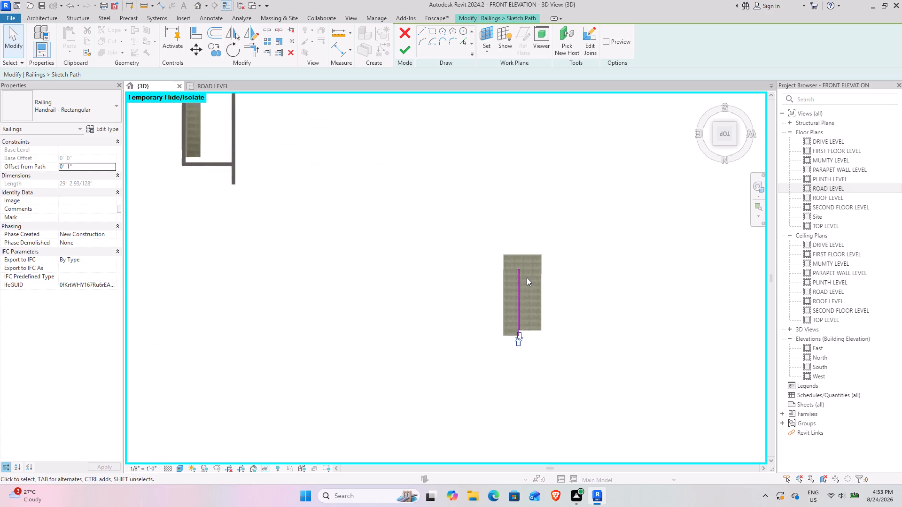
{"action": "scroll", "coordinate": [527, 277], "scroll_direction": "up", "scroll_amount": 20}
{"action": "scroll", "coordinate": [527, 277], "scroll_direction": "up", "scroll_amount": 3}
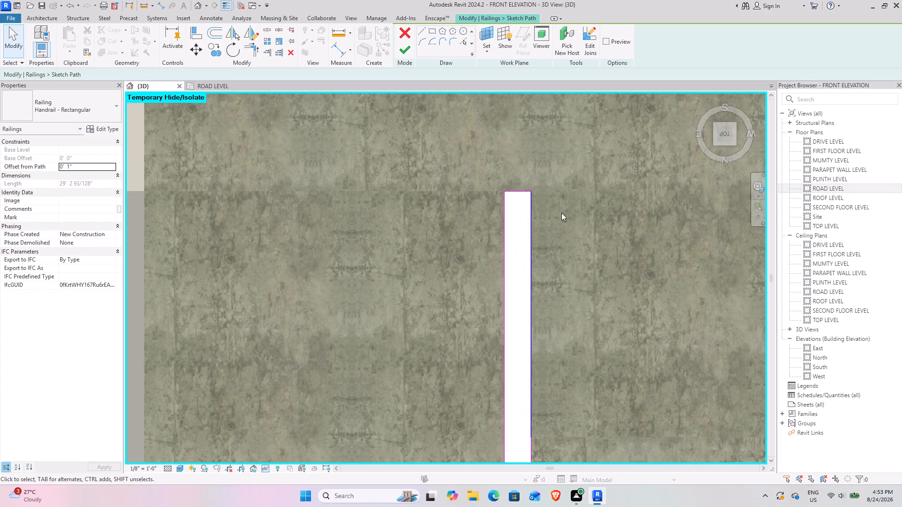
{"action": "middle_click_drag", "start_coordinate": [561, 213], "coordinate": [529, 256]}
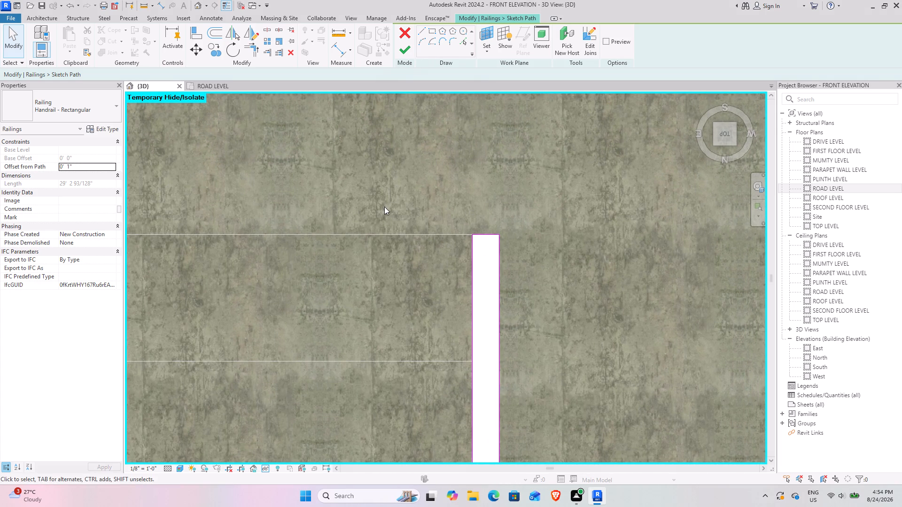
{"action": "left_click", "coordinate": [422, 41]}
{"action": "left_click", "coordinate": [474, 233]}
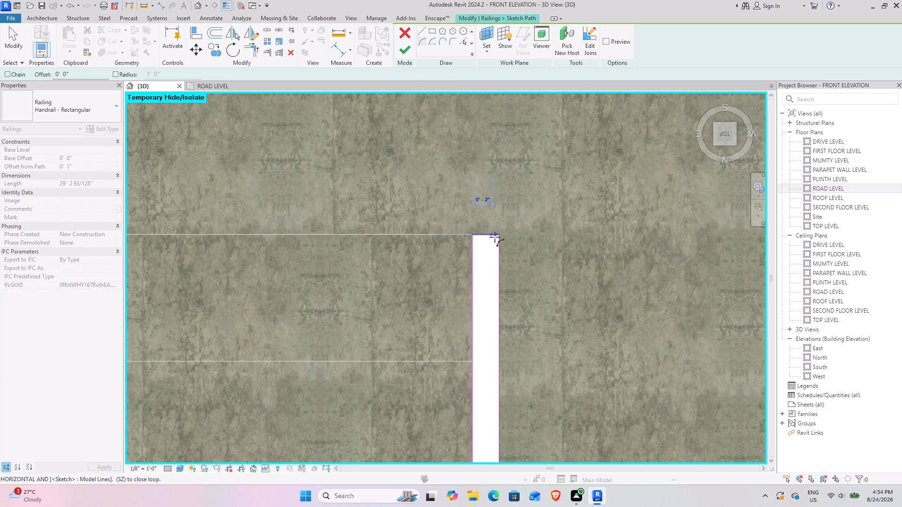
{"action": "left_click", "coordinate": [498, 236]}
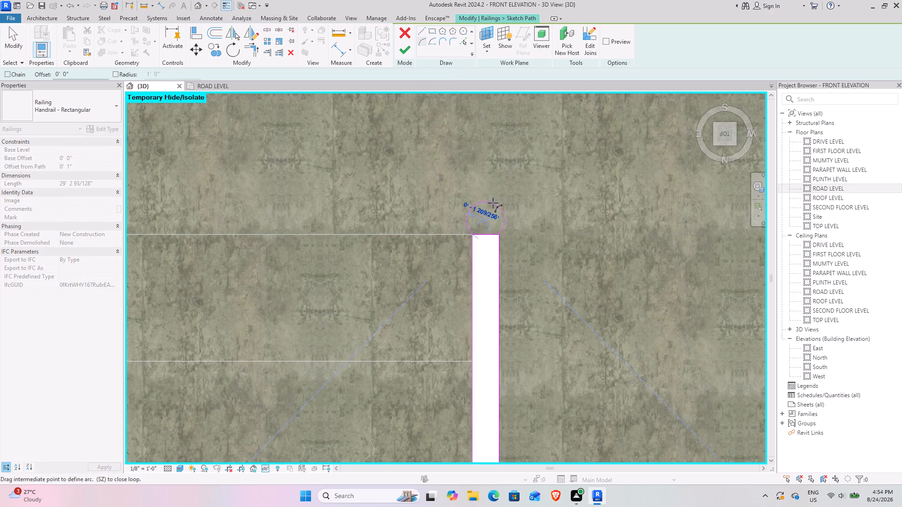
{"action": "left_click", "coordinate": [492, 227]}
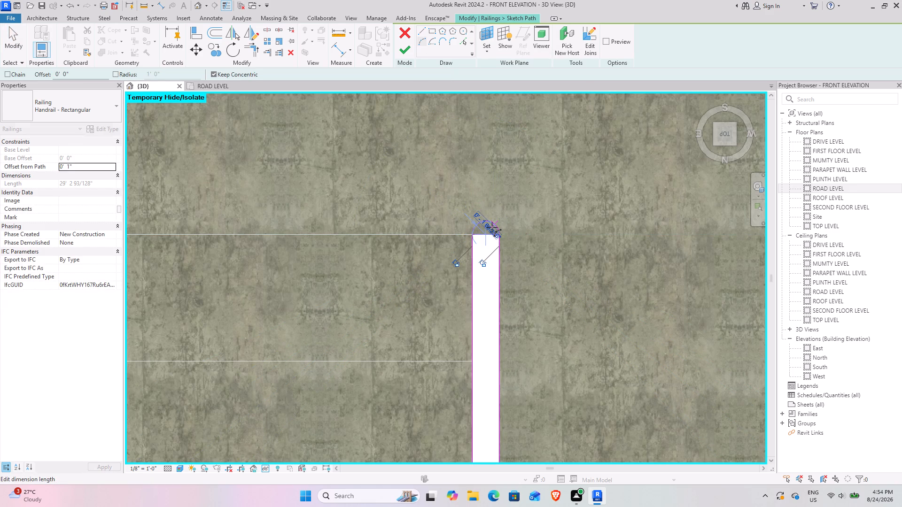
{"action": "key", "text": "Escape"}
{"action": "key", "text": "Escape"}
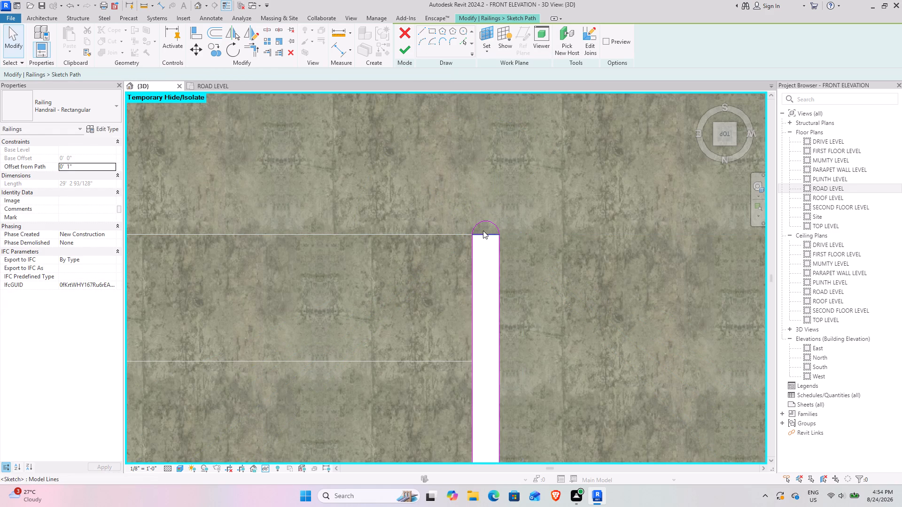
Delete the short straight segment beneath the new arc and finish the railing path edit.
{"action": "left_click", "coordinate": [483, 230]}
{"action": "left_click", "coordinate": [295, 53]}
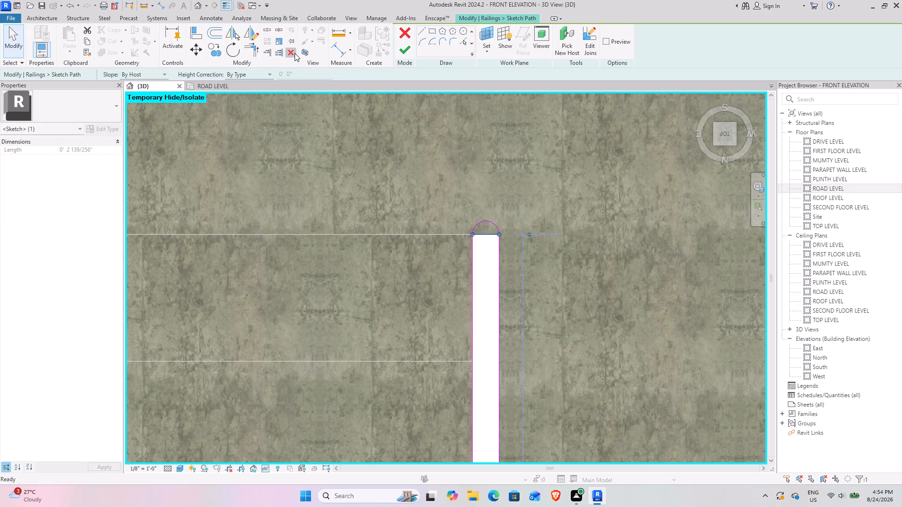
{"action": "left_click", "coordinate": [406, 55]}
Examine the inner railing's rounded turn at the landing and the whole stair in 3D.
{"action": "scroll", "coordinate": [443, 230], "scroll_direction": "down", "scroll_amount": 4}
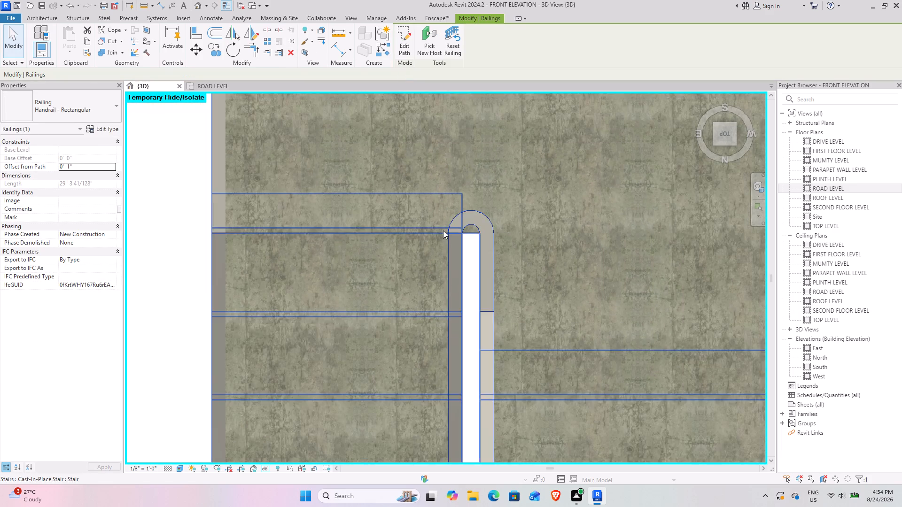
{"action": "scroll", "coordinate": [443, 230], "scroll_direction": "down", "scroll_amount": 5}
{"action": "middle_click_drag", "start_coordinate": [408, 238], "coordinate": [472, 139], "text": "shift"}
{"action": "middle_click_drag", "start_coordinate": [405, 271], "coordinate": [441, 204], "text": "shift"}
{"action": "scroll", "coordinate": [440, 206], "scroll_direction": "up", "scroll_amount": 1, "text": "shift"}
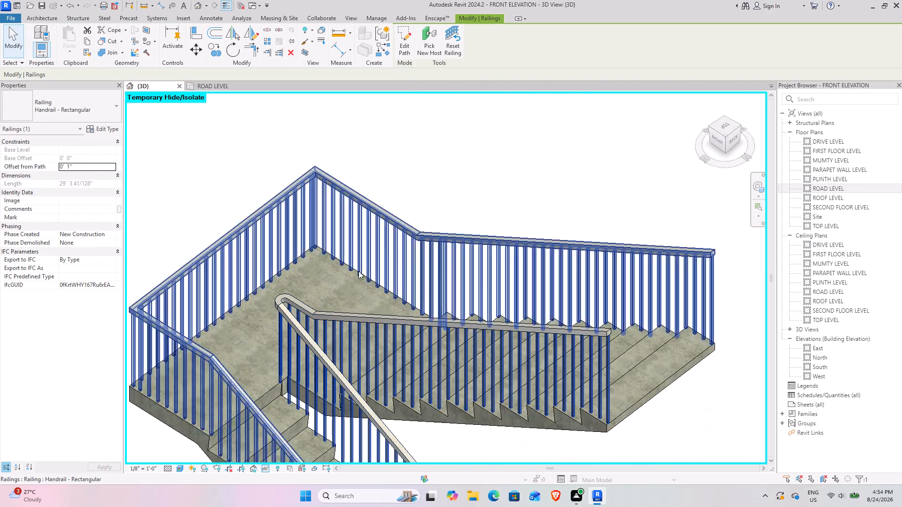
{"action": "middle_click_drag", "start_coordinate": [346, 295], "coordinate": [468, 221]}
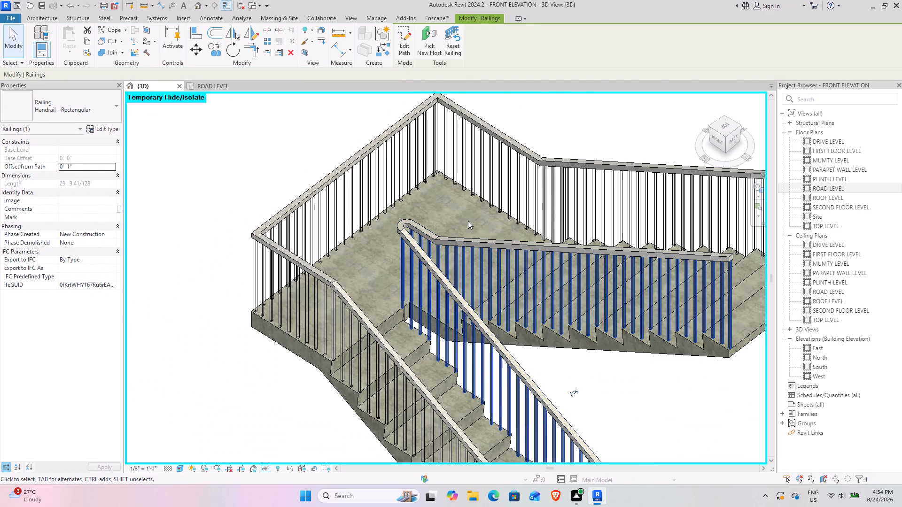
{"action": "scroll", "coordinate": [356, 258], "scroll_direction": "up", "scroll_amount": 6}
{"action": "scroll", "coordinate": [387, 254], "scroll_direction": "down", "scroll_amount": 4}
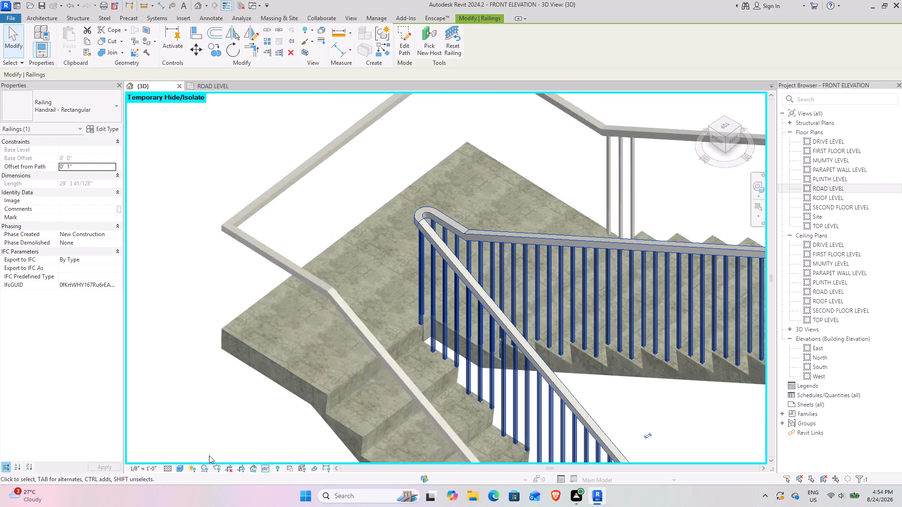
{"action": "scroll", "coordinate": [343, 140], "scroll_direction": "down", "scroll_amount": 6}
{"action": "left_click", "coordinate": [229, 149]}
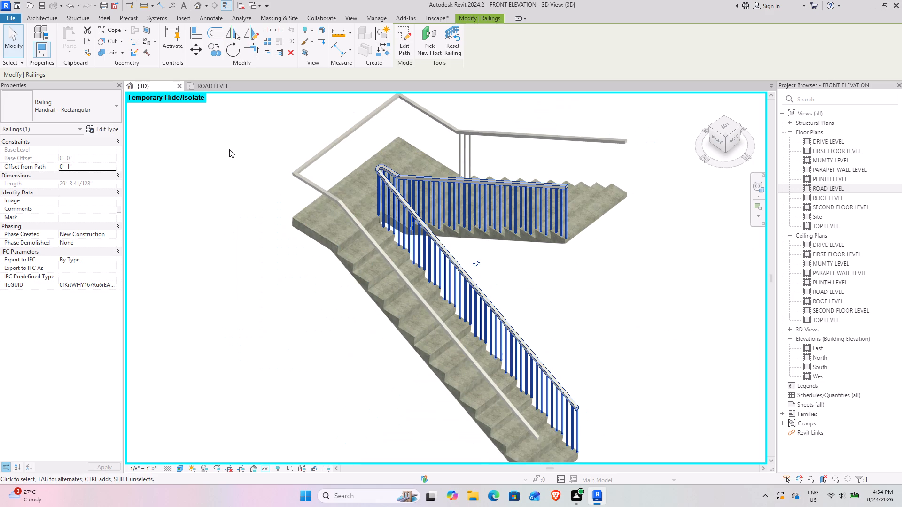
{"action": "scroll", "coordinate": [385, 167], "scroll_direction": "up", "scroll_amount": 8}
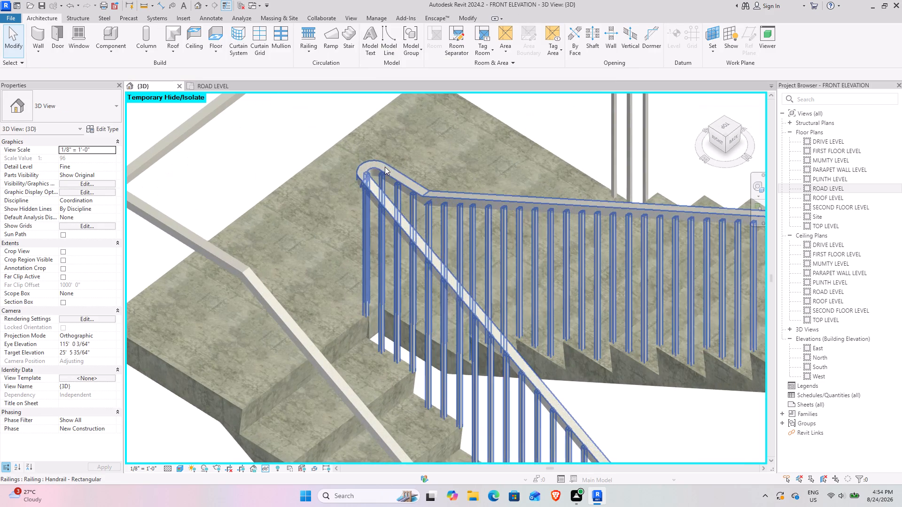
{"action": "scroll", "coordinate": [311, 160], "scroll_direction": "down", "scroll_amount": 8}
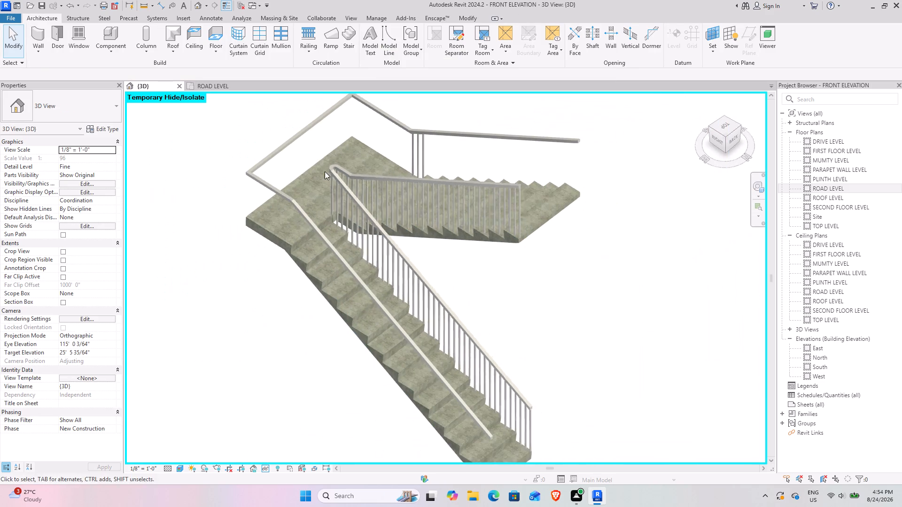
Switch the inner railing's type to Guardrail - Pipe as a trial and settle on Handrail - Pipe.
{"action": "left_click", "coordinate": [341, 188]}
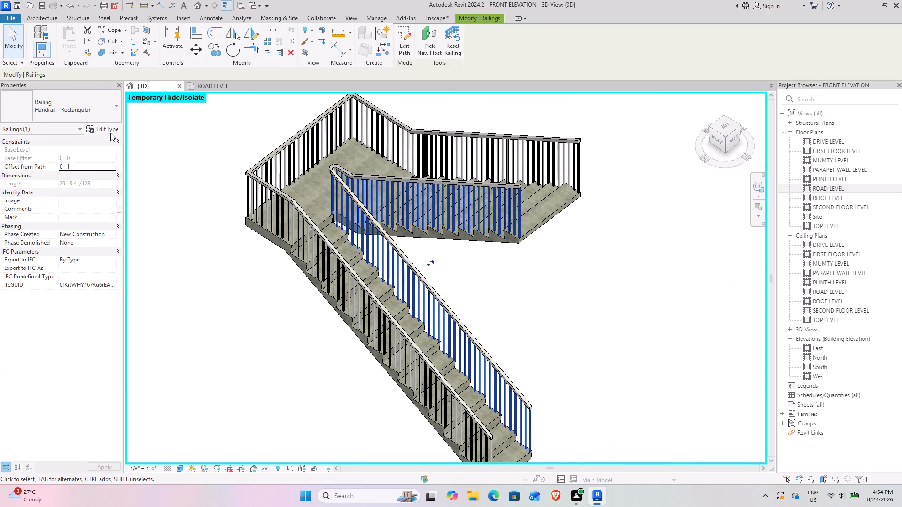
{"action": "left_click", "coordinate": [109, 108]}
{"action": "left_click", "coordinate": [62, 168]}
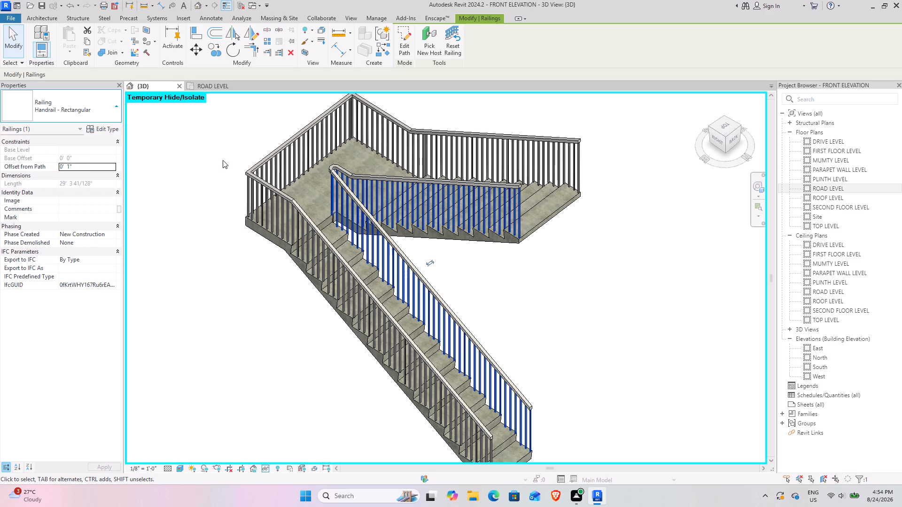
{"action": "left_click", "coordinate": [92, 117]}
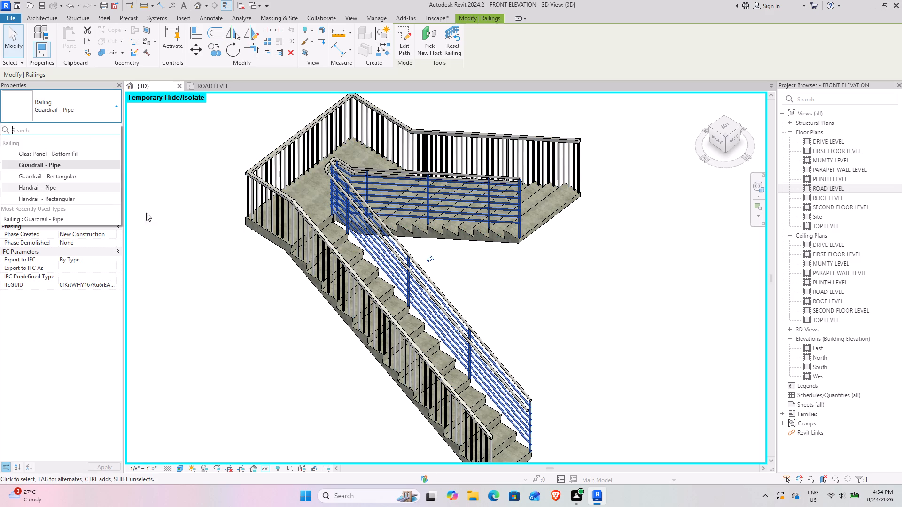
{"action": "left_click", "coordinate": [59, 186]}
{"action": "left_click", "coordinate": [269, 260]}
Examine the pipe railing up close where it curves around the landing, and along the stair as a whole.
{"action": "scroll", "coordinate": [335, 156], "scroll_direction": "up", "scroll_amount": 3}
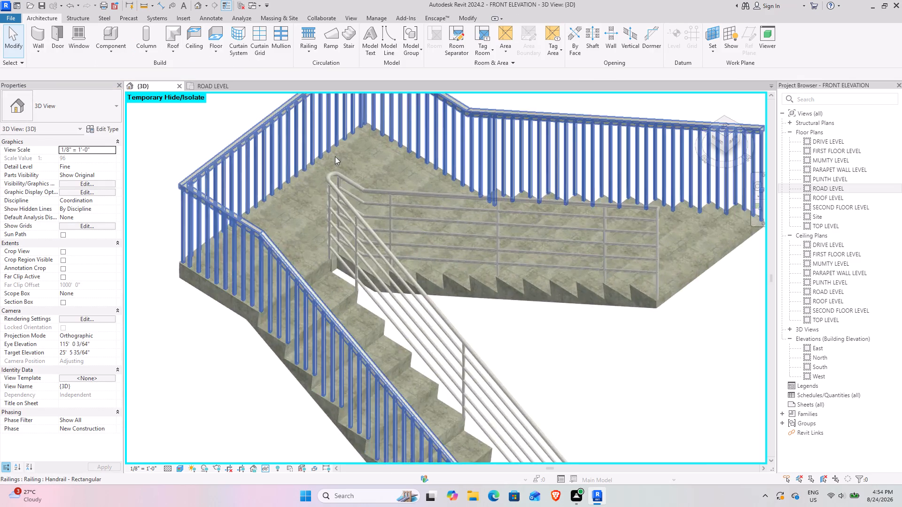
{"action": "scroll", "coordinate": [335, 156], "scroll_direction": "up", "scroll_amount": 10}
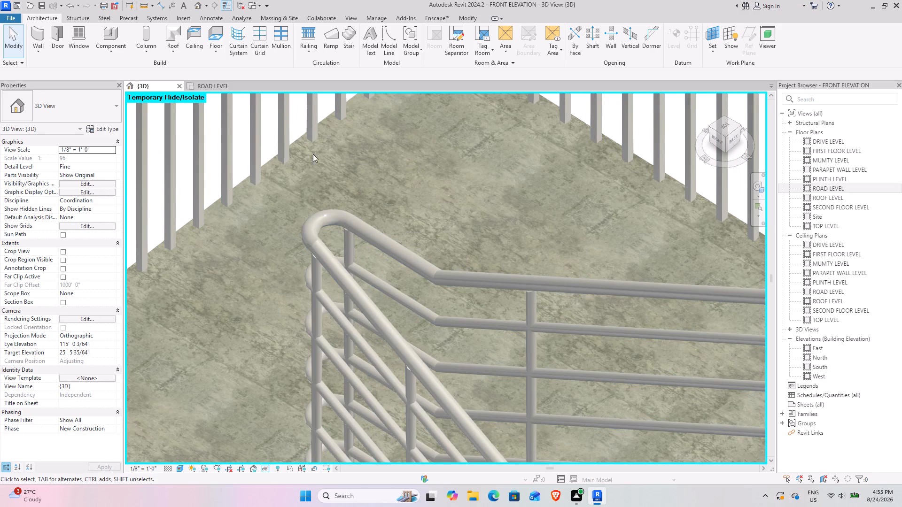
{"action": "scroll", "coordinate": [309, 150], "scroll_direction": "down", "scroll_amount": 13}
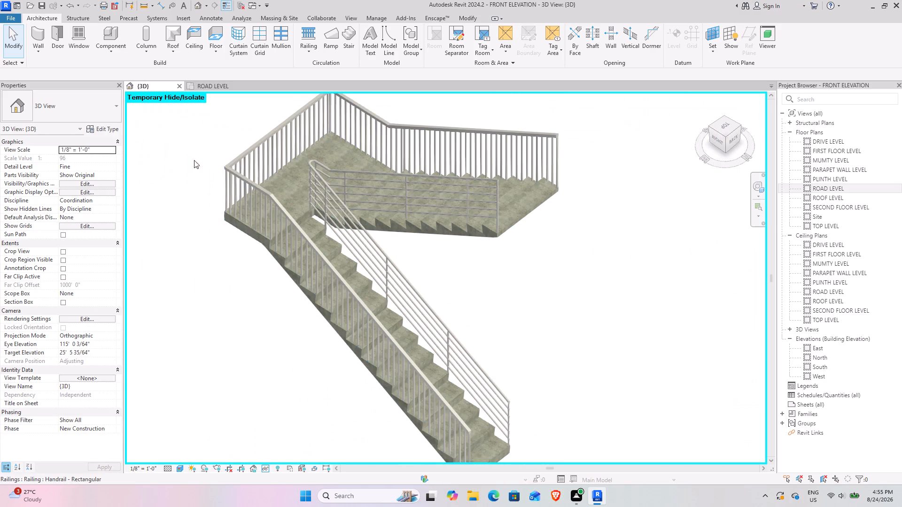
{"action": "middle_click_drag", "start_coordinate": [214, 231], "coordinate": [240, 301]}
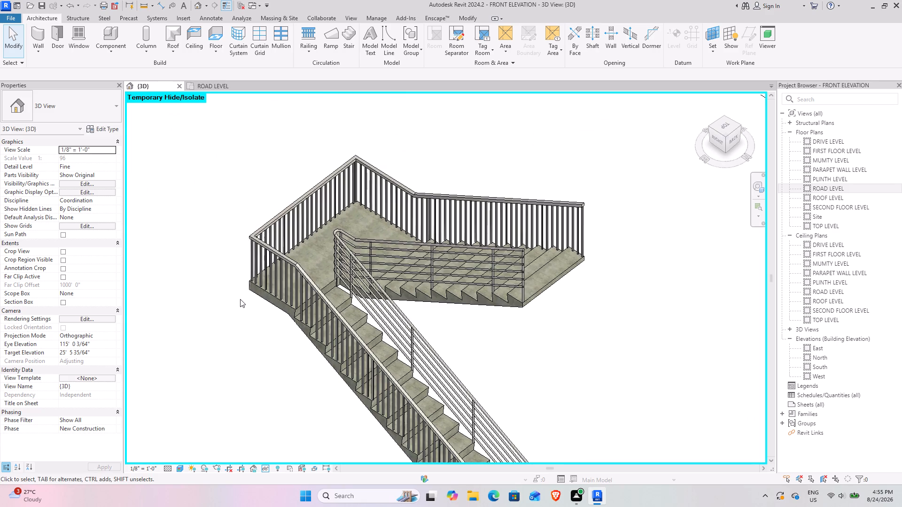
{"action": "scroll", "coordinate": [240, 299], "scroll_direction": "down", "scroll_amount": 4}
{"action": "scroll", "coordinate": [304, 261], "scroll_direction": "up", "scroll_amount": 6}
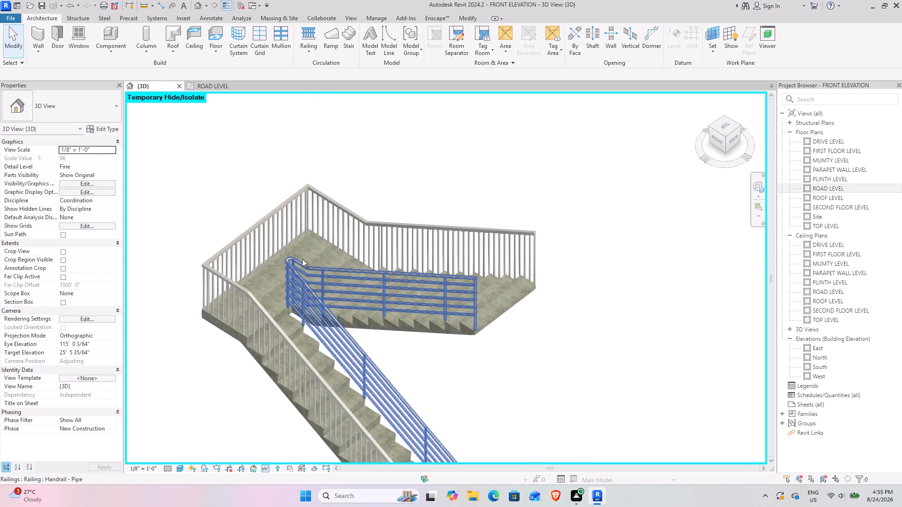
{"action": "scroll", "coordinate": [302, 259], "scroll_direction": "up", "scroll_amount": 2}
Open the inner pipe railing's path and sketch a circle of about 4 3/4" radius centred on the stair gap's corner at the landing.
{"action": "left_click", "coordinate": [303, 274]}
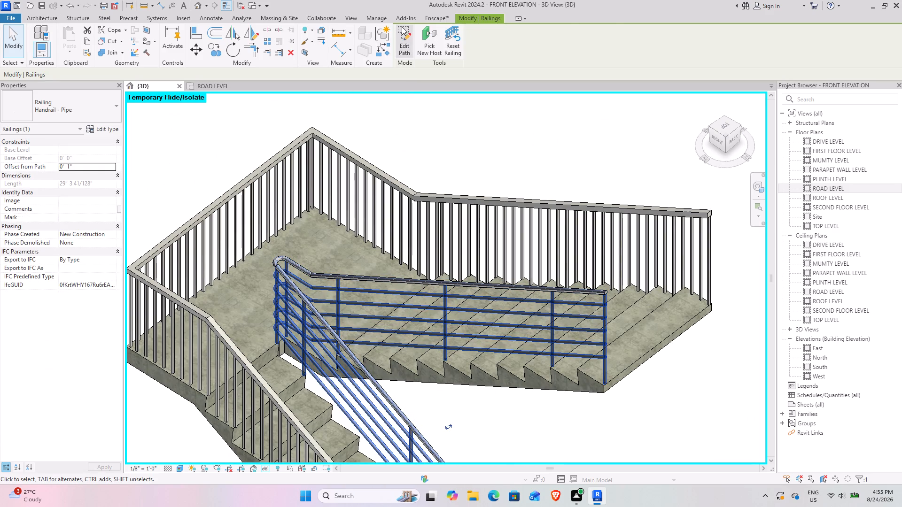
{"action": "left_click", "coordinate": [402, 27]}
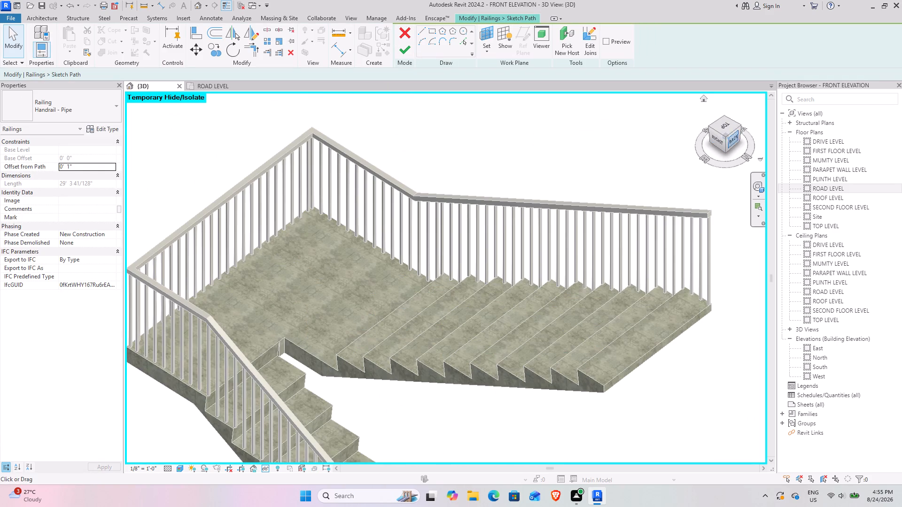
{"action": "left_click", "coordinate": [729, 124]}
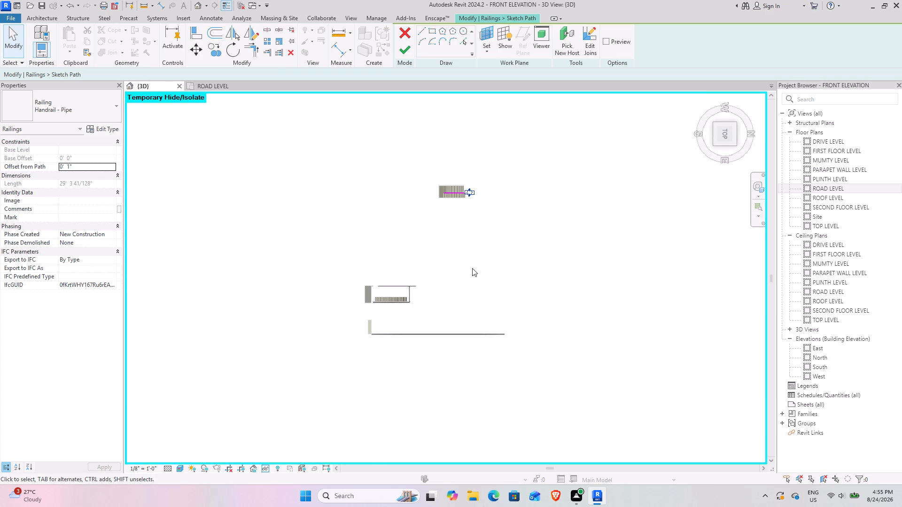
{"action": "scroll", "coordinate": [432, 199], "scroll_direction": "up", "scroll_amount": 20}
{"action": "scroll", "coordinate": [432, 199], "scroll_direction": "up", "scroll_amount": 3}
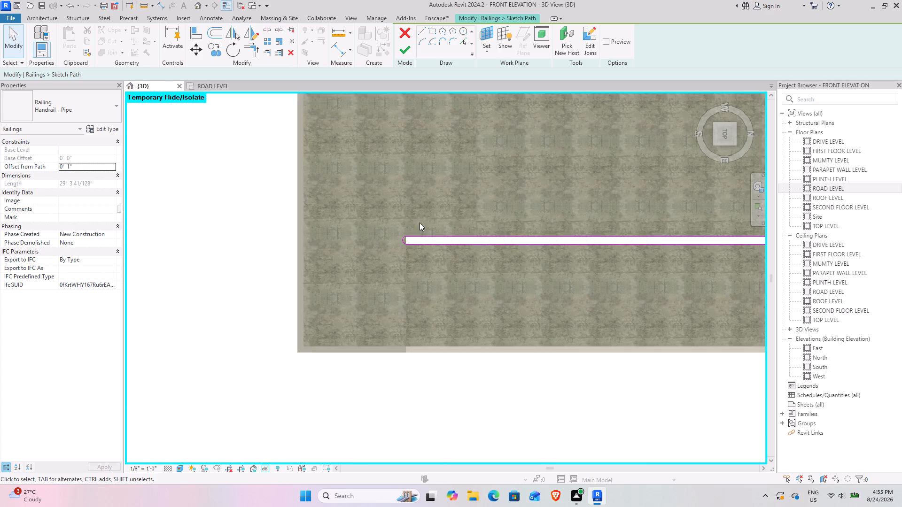
{"action": "scroll", "coordinate": [420, 223], "scroll_direction": "up", "scroll_amount": 5}
{"action": "middle_click_drag", "start_coordinate": [377, 237], "coordinate": [335, 242]}
{"action": "scroll", "coordinate": [365, 269], "scroll_direction": "up", "scroll_amount": 6}
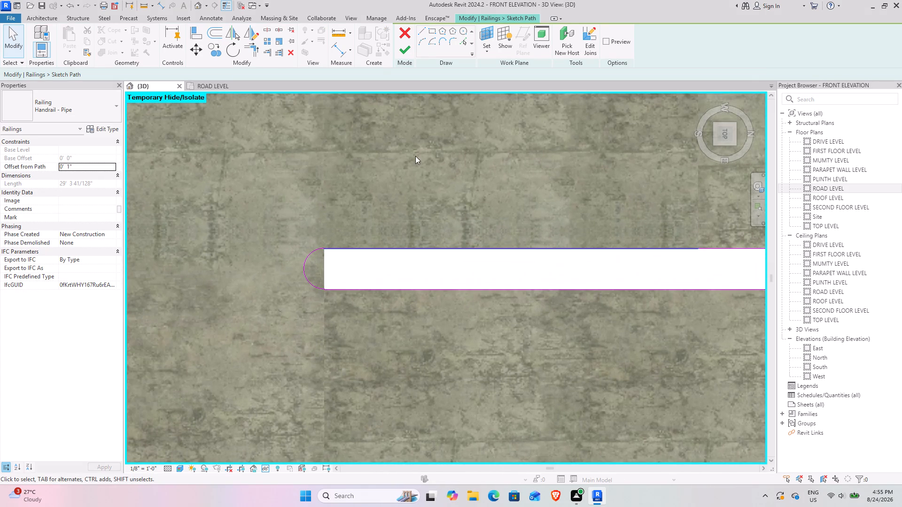
{"action": "left_click", "coordinate": [463, 31]}
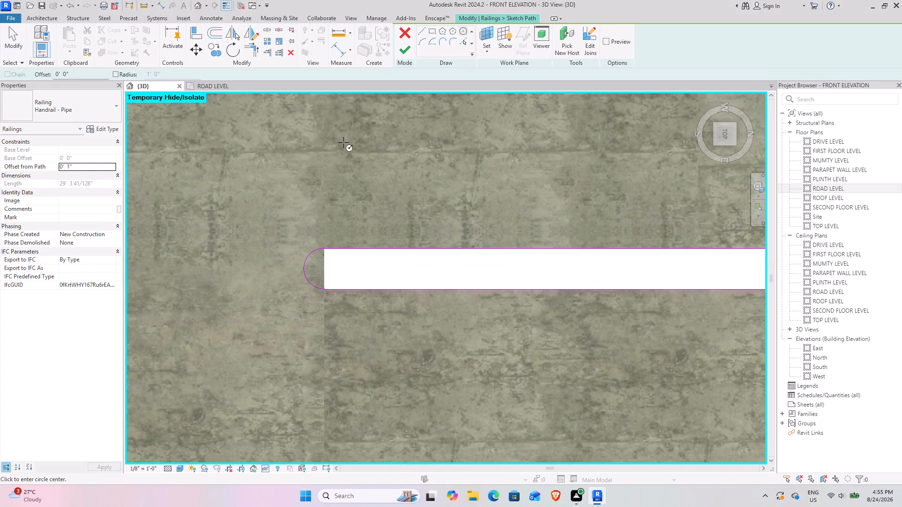
{"action": "left_click", "coordinate": [326, 290]}
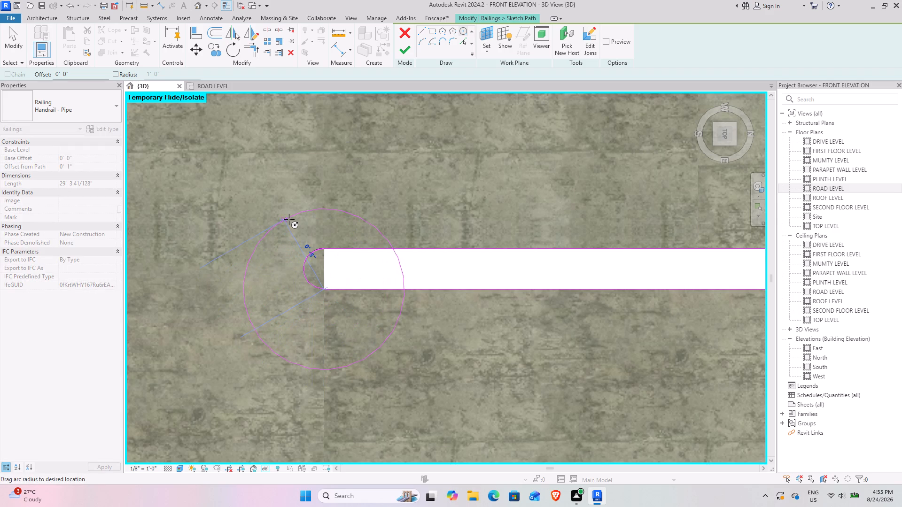
{"action": "left_click", "coordinate": [291, 219]}
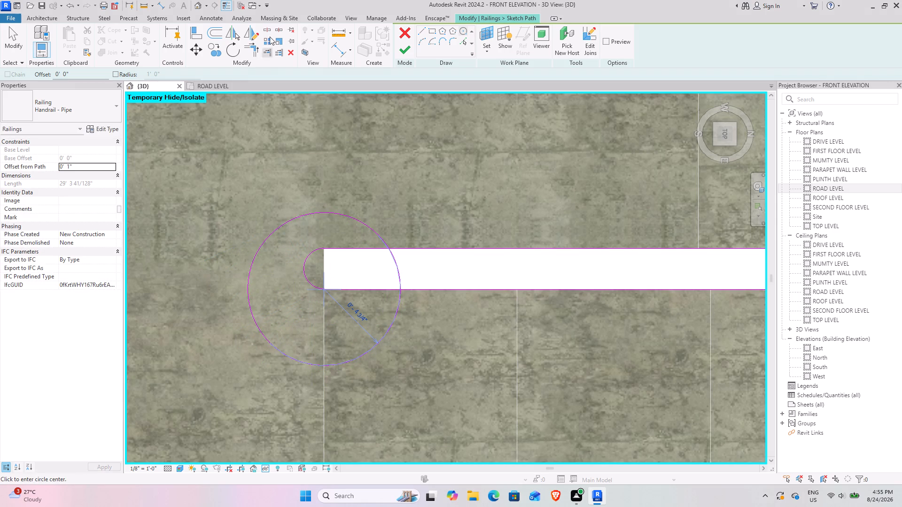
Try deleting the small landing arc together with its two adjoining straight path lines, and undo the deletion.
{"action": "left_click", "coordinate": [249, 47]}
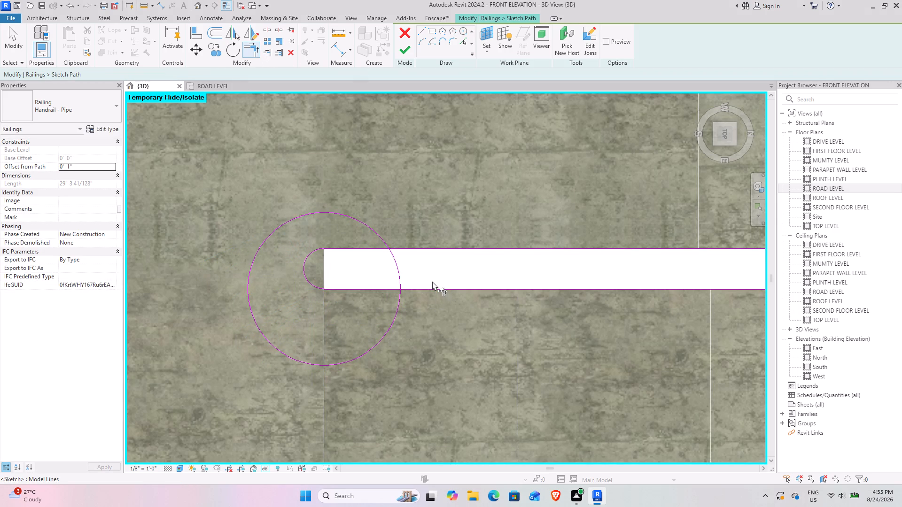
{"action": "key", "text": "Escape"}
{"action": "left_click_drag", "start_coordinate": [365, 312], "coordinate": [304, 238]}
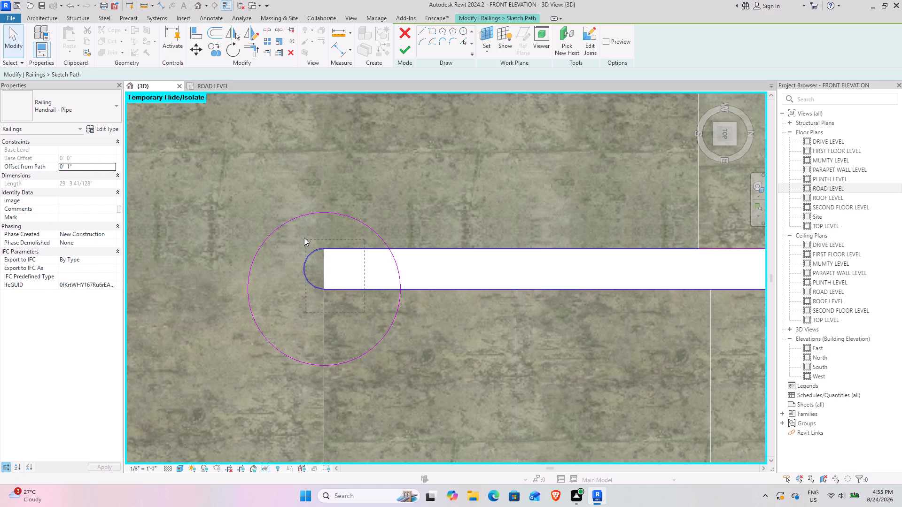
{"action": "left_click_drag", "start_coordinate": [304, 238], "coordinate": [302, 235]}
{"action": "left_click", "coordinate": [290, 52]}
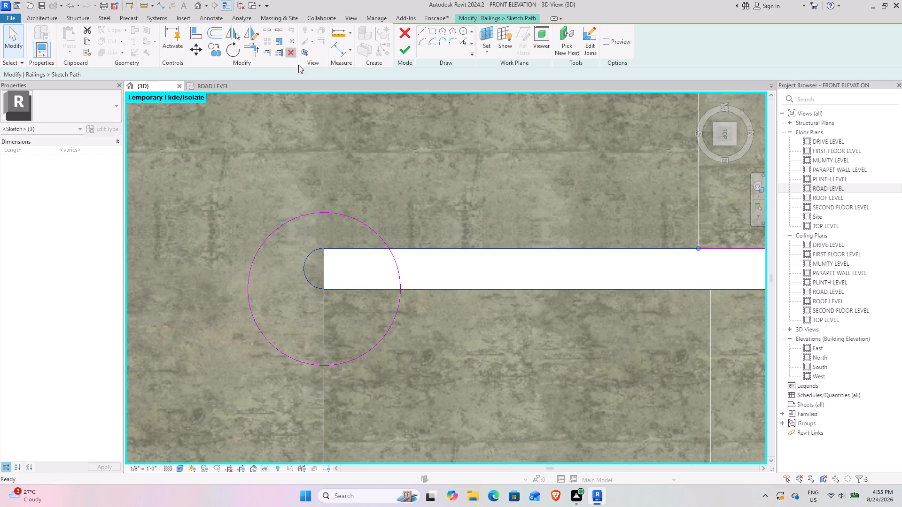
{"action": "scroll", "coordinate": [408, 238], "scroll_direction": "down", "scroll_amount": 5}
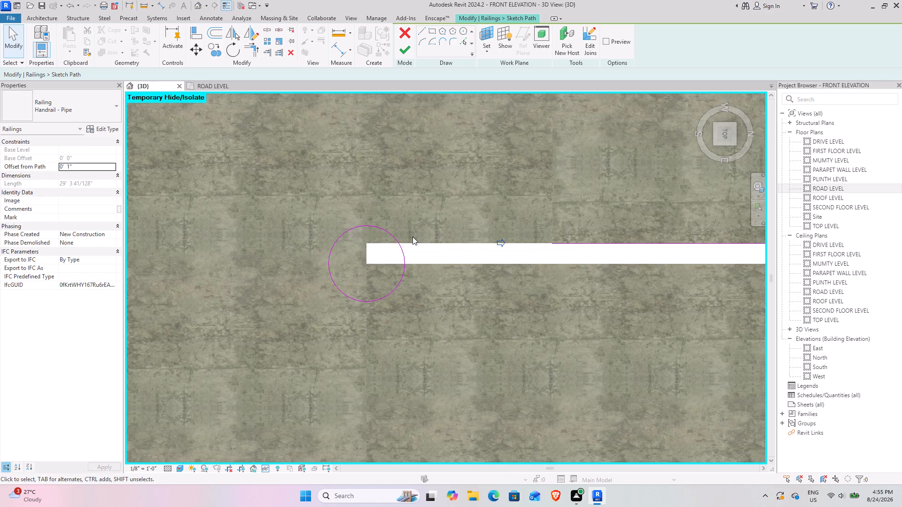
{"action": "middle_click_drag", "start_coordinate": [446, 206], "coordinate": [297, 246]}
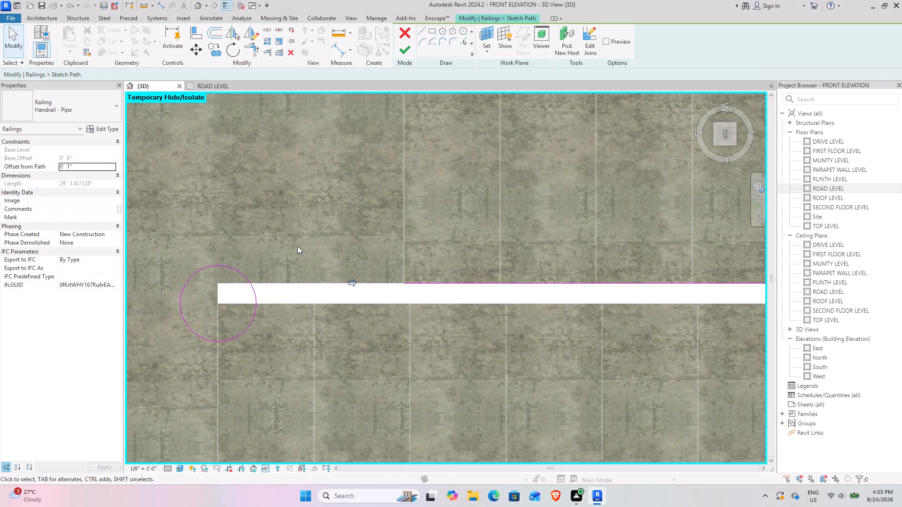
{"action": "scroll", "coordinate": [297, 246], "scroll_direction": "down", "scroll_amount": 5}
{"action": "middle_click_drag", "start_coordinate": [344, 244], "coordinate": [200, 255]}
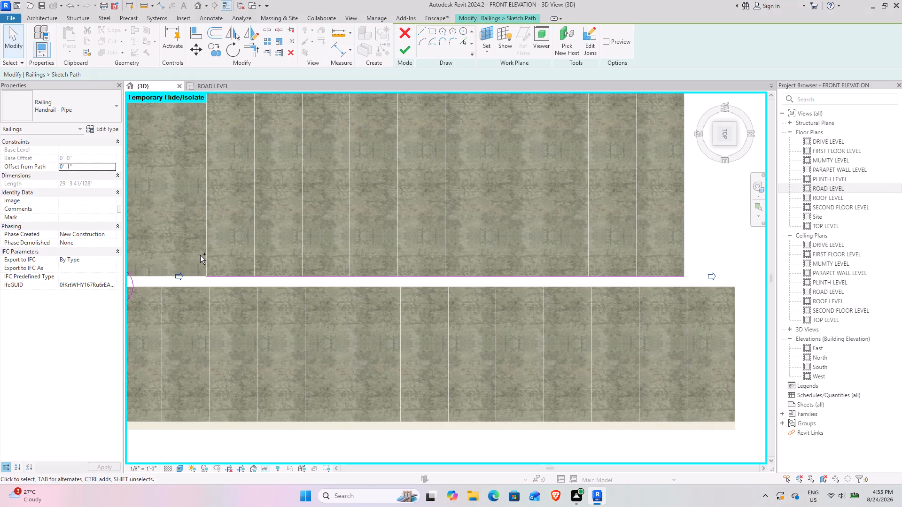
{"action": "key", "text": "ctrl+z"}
Delete only the small semicircular arc joining the two straight railing path lines at the landing.
{"action": "scroll", "coordinate": [420, 277], "scroll_direction": "up", "scroll_amount": 4}
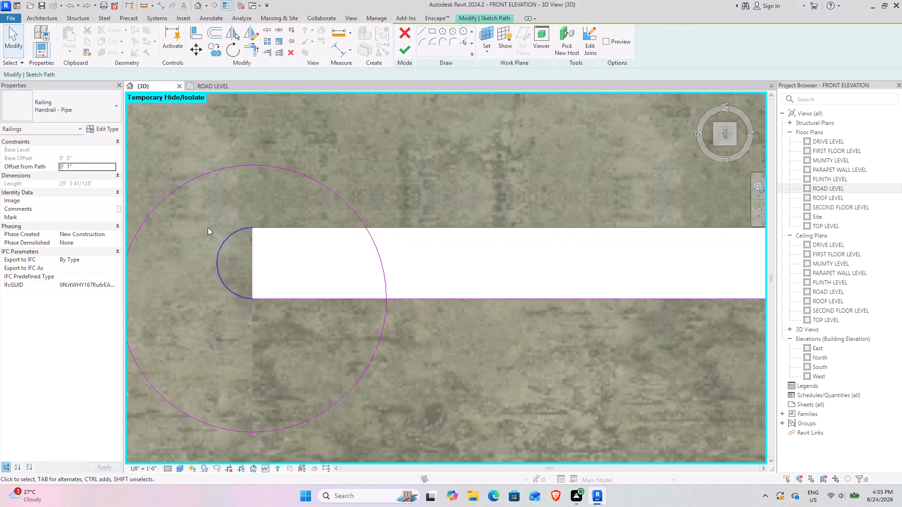
{"action": "left_click", "coordinate": [230, 242]}
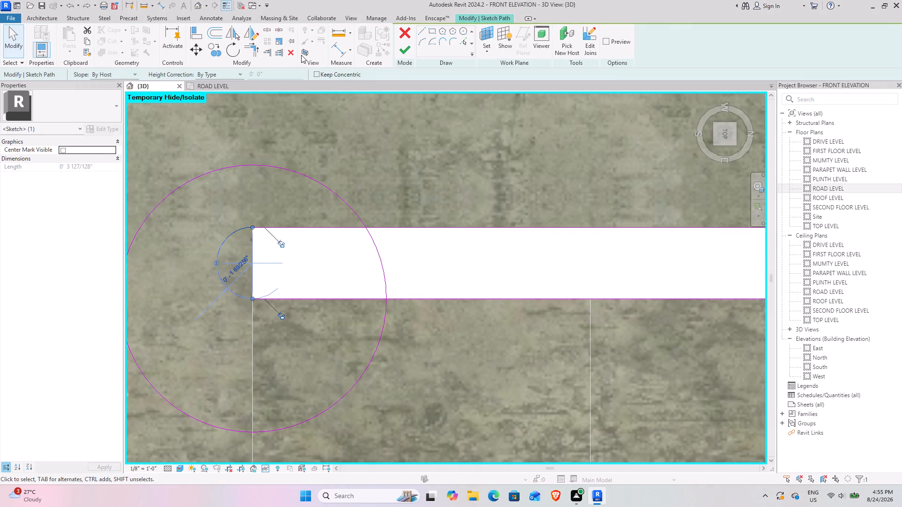
{"action": "left_click", "coordinate": [286, 50]}
Trim both straight path lines to the circle, keeping its outer loop around the landing end, and finish the railing path edit.
{"action": "scroll", "coordinate": [287, 233], "scroll_direction": "down", "scroll_amount": 3}
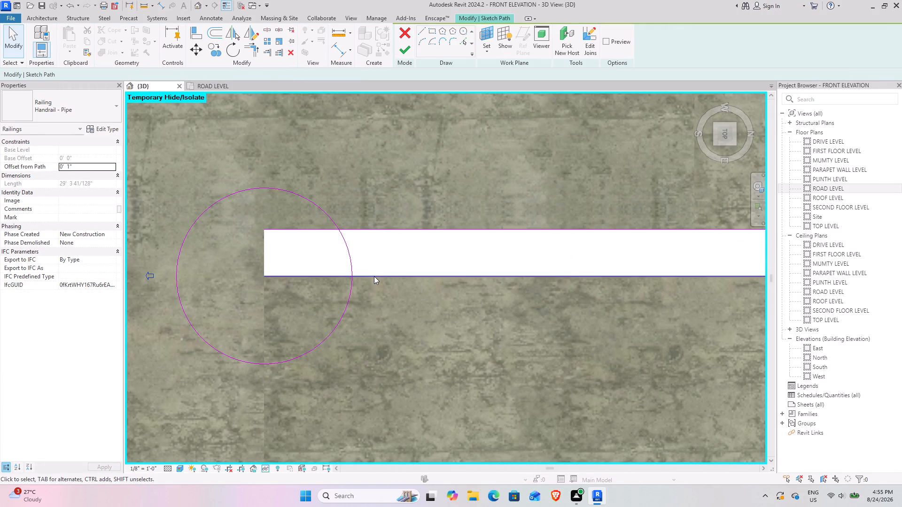
{"action": "left_click", "coordinate": [256, 53]}
{"action": "left_click", "coordinate": [389, 277]}
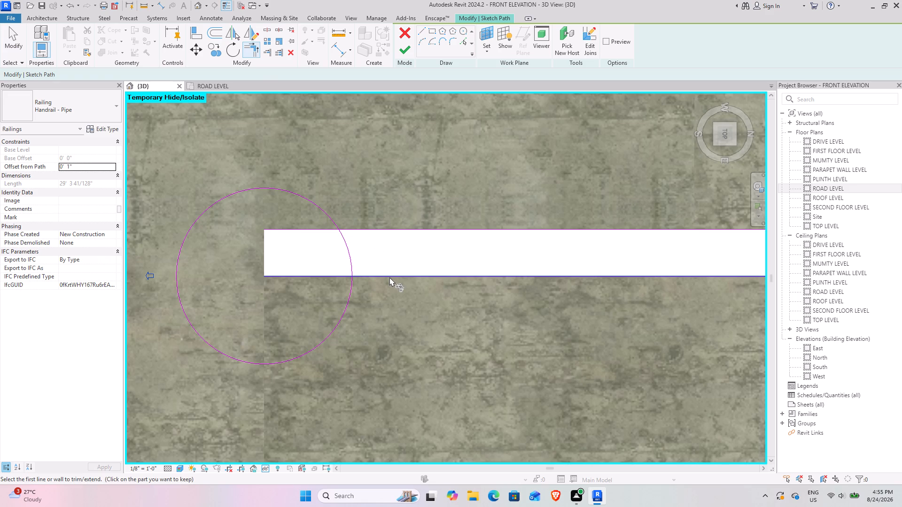
{"action": "left_click", "coordinate": [352, 294]}
{"action": "left_click", "coordinate": [377, 226]}
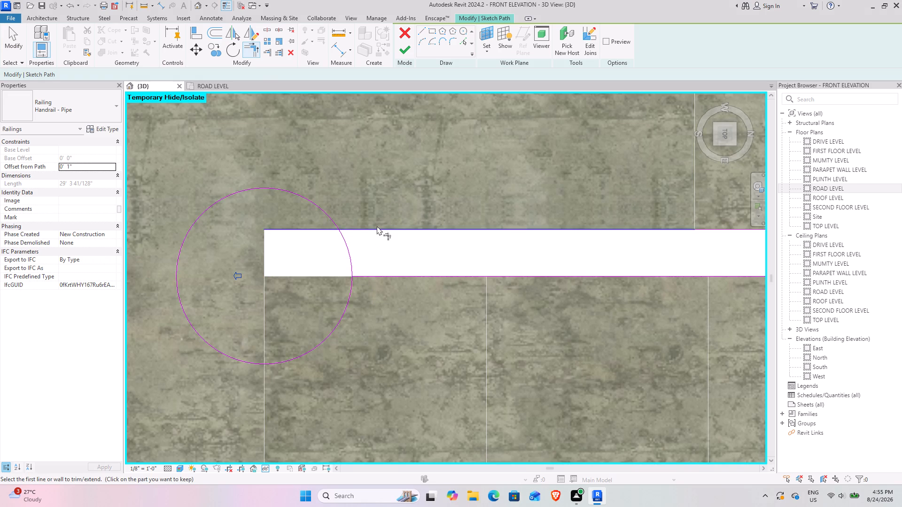
{"action": "left_click", "coordinate": [330, 216]}
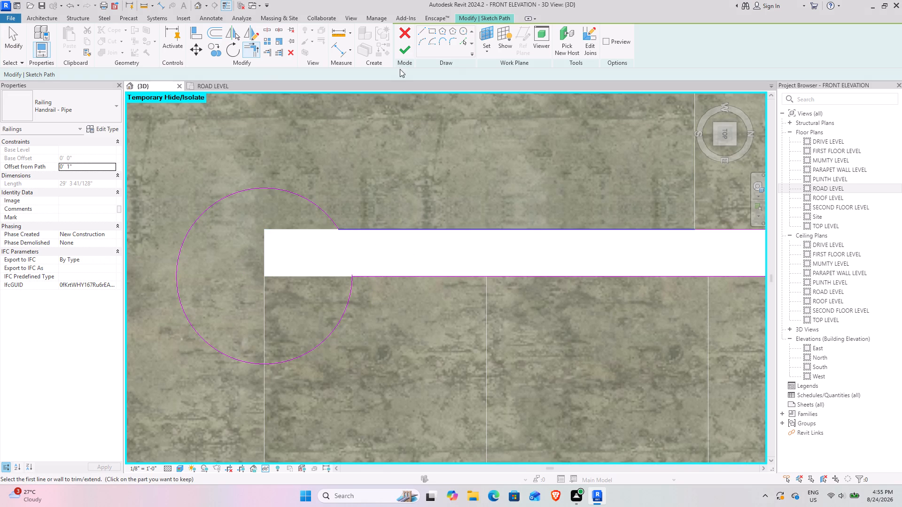
{"action": "left_click", "coordinate": [402, 46]}
Examine the looped pipe railing at the landing in 3D, up close and with the whole stair.
{"action": "scroll", "coordinate": [414, 293], "scroll_direction": "down", "scroll_amount": 10}
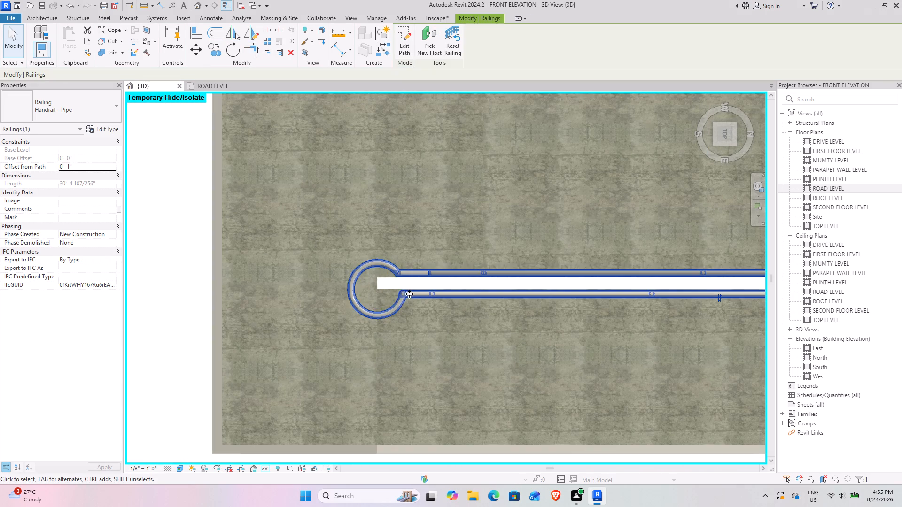
{"action": "middle_click_drag", "start_coordinate": [374, 278], "coordinate": [394, 176], "text": "shift"}
{"action": "scroll", "coordinate": [436, 260], "scroll_direction": "down", "scroll_amount": 6}
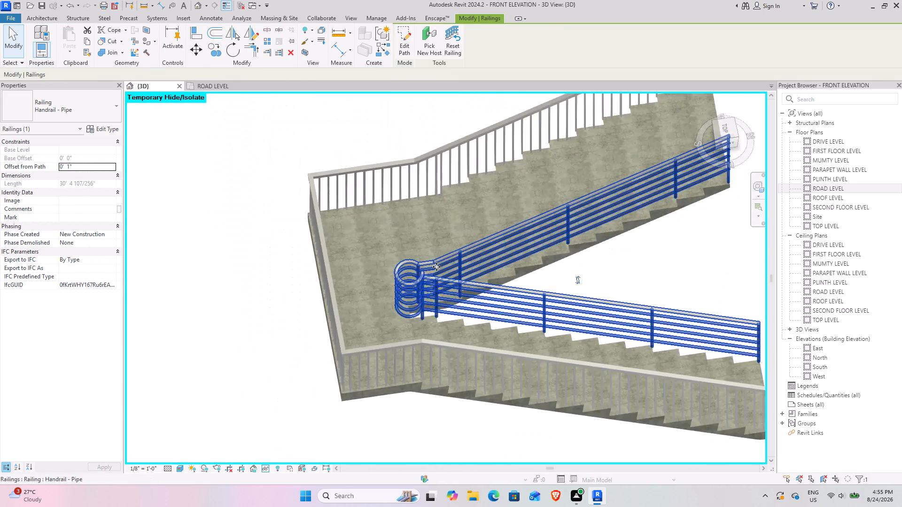
{"action": "scroll", "coordinate": [436, 267], "scroll_direction": "down", "scroll_amount": 2}
{"action": "middle_click_drag", "start_coordinate": [396, 270], "coordinate": [319, 212], "text": "shift"}
{"action": "left_click", "coordinate": [322, 179]}
{"action": "scroll", "coordinate": [436, 192], "scroll_direction": "up", "scroll_amount": 4}
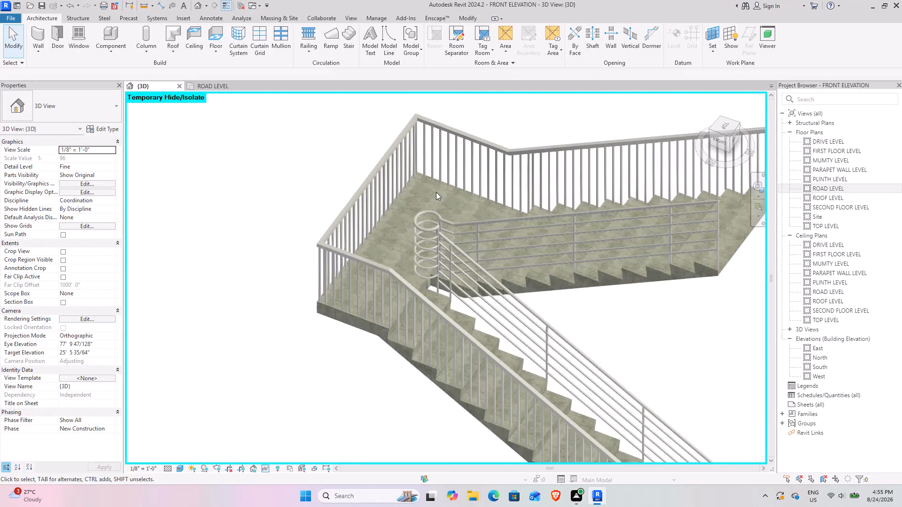
{"action": "scroll", "coordinate": [442, 283], "scroll_direction": "up", "scroll_amount": 1}
{"action": "middle_click_drag", "start_coordinate": [430, 283], "coordinate": [273, 255], "text": "shift"}
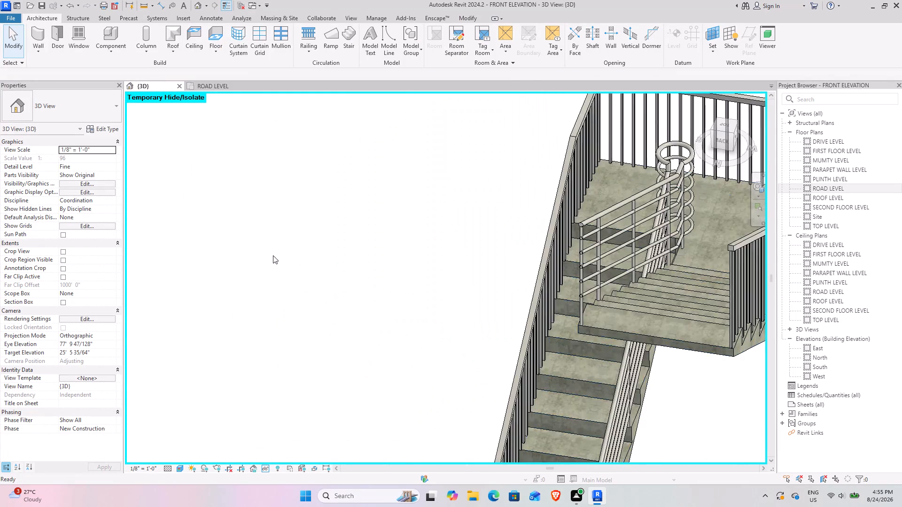
{"action": "middle_click_drag", "start_coordinate": [276, 255], "coordinate": [427, 259], "text": "shift"}
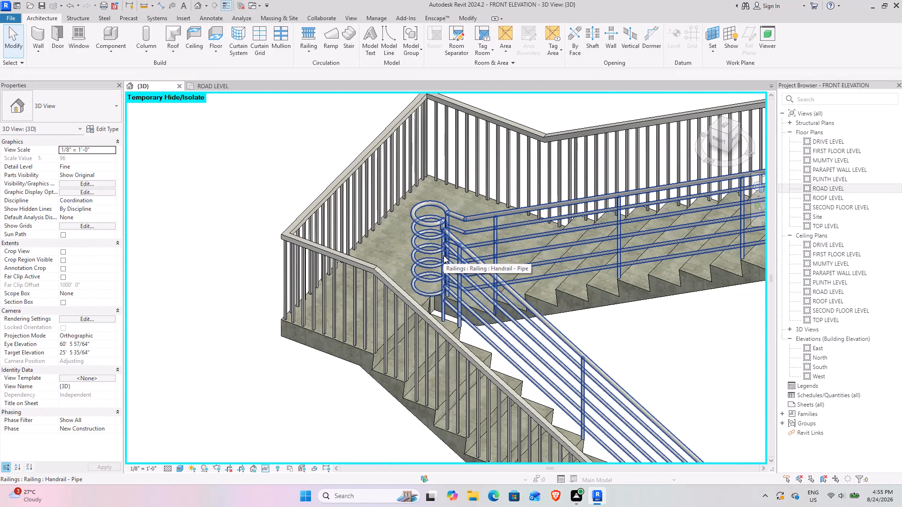
{"action": "scroll", "coordinate": [416, 229], "scroll_direction": "up", "scroll_amount": 9}
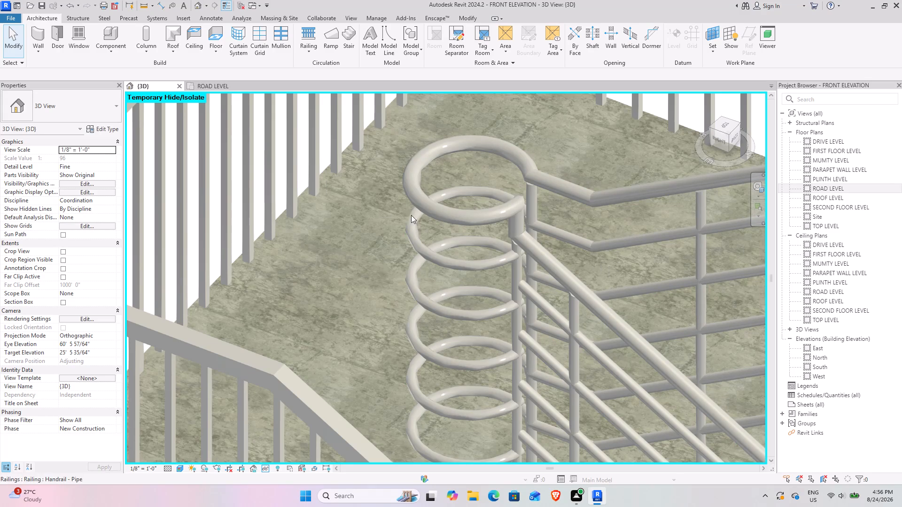
{"action": "scroll", "coordinate": [350, 277], "scroll_direction": "down", "scroll_amount": 15}
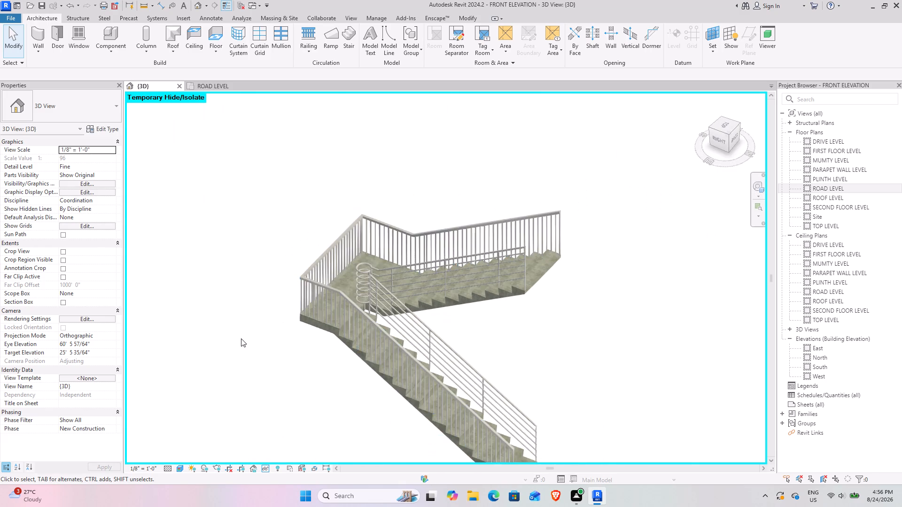
Examine the whole model in 3D and from the front, including the levels, walls and stairs.
{"action": "middle_click_drag", "start_coordinate": [238, 338], "coordinate": [443, 255]}
{"action": "scroll", "coordinate": [361, 274], "scroll_direction": "down", "scroll_amount": 9}
{"action": "middle_click_drag", "start_coordinate": [166, 306], "coordinate": [575, 228]}
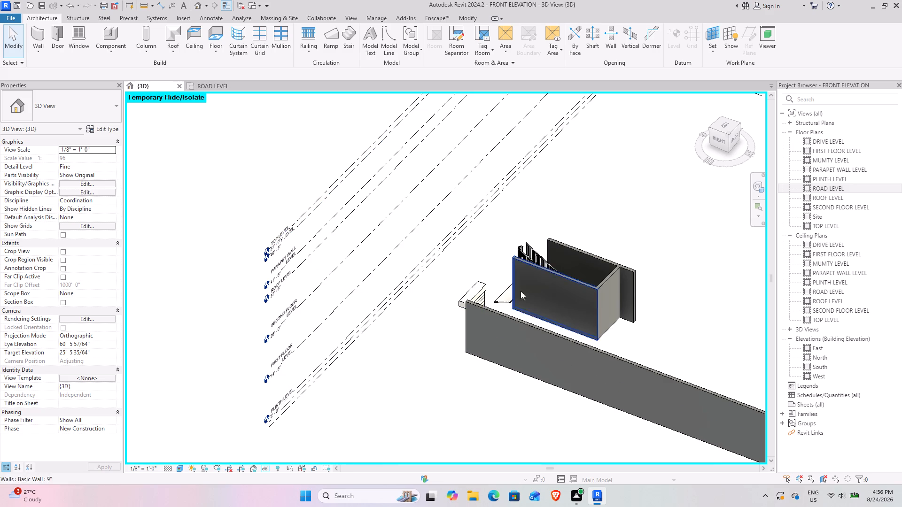
{"action": "scroll", "coordinate": [539, 255], "scroll_direction": "up", "scroll_amount": 4}
{"action": "scroll", "coordinate": [422, 324], "scroll_direction": "up", "scroll_amount": 3}
{"action": "scroll", "coordinate": [622, 176], "scroll_direction": "down", "scroll_amount": 4}
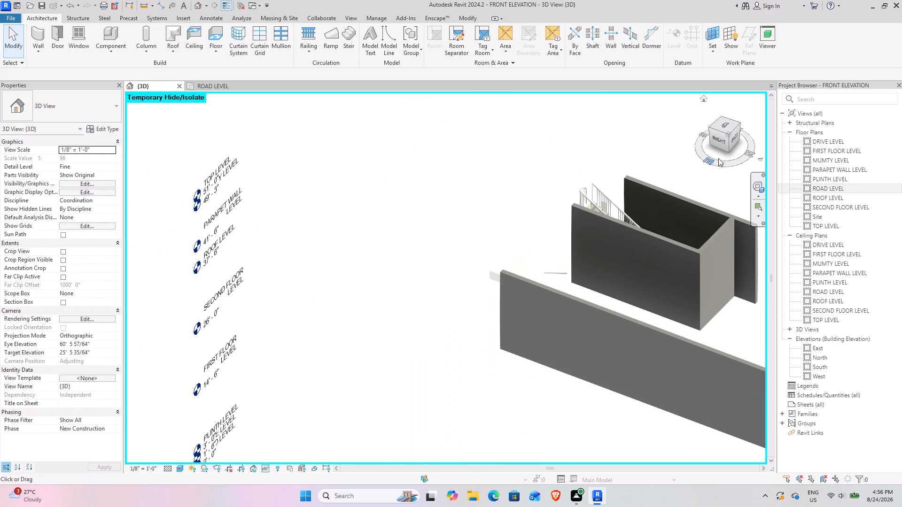
{"action": "left_click_drag", "start_coordinate": [711, 131], "coordinate": [156, 131]}
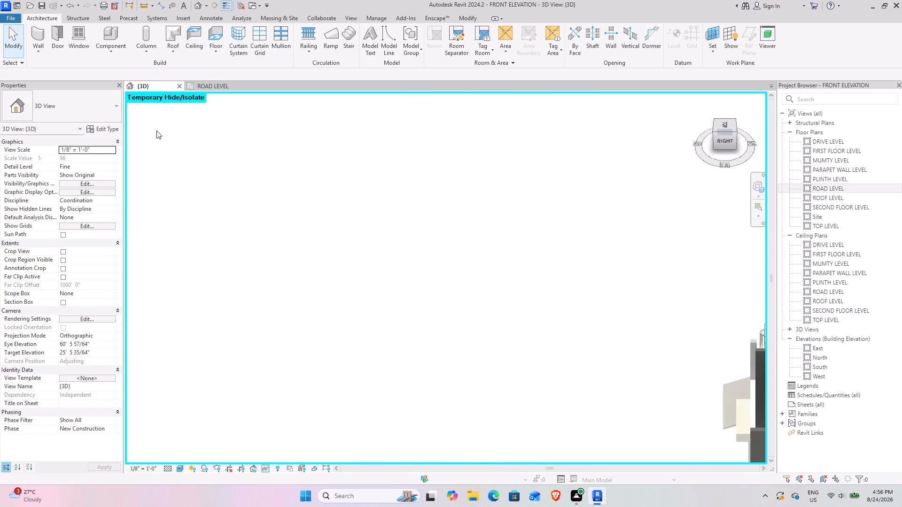
{"action": "left_click_drag", "start_coordinate": [156, 131], "coordinate": [315, 94]}
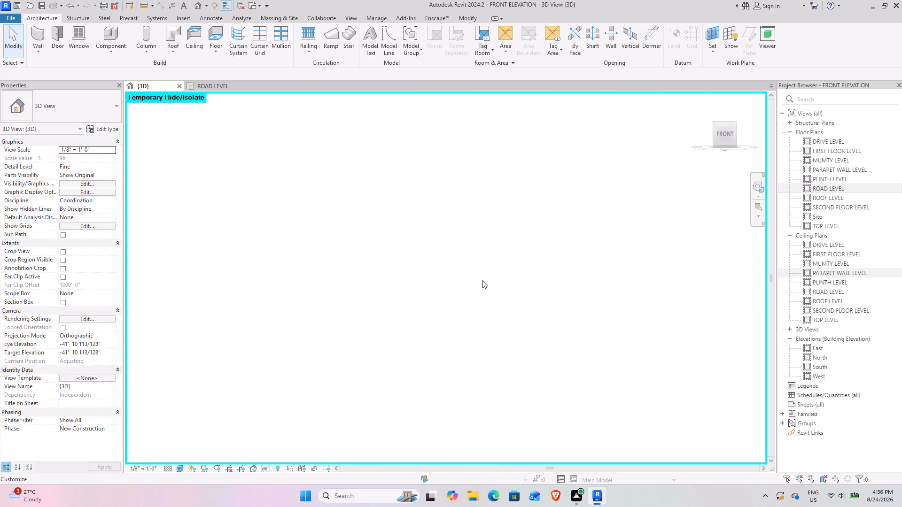
{"action": "middle_click_drag", "start_coordinate": [489, 280], "coordinate": [135, 255]}
{"action": "scroll", "coordinate": [341, 269], "scroll_direction": "down", "scroll_amount": 5}
{"action": "middle_click_drag", "start_coordinate": [474, 227], "coordinate": [352, 364]}
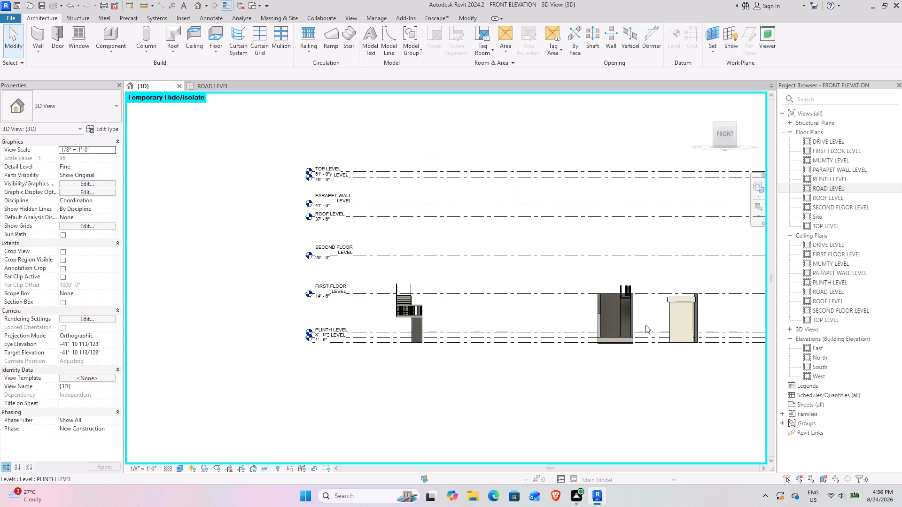
{"action": "scroll", "coordinate": [675, 323], "scroll_direction": "up", "scroll_amount": 11}
{"action": "middle_click_drag", "start_coordinate": [624, 317], "coordinate": [536, 324]}
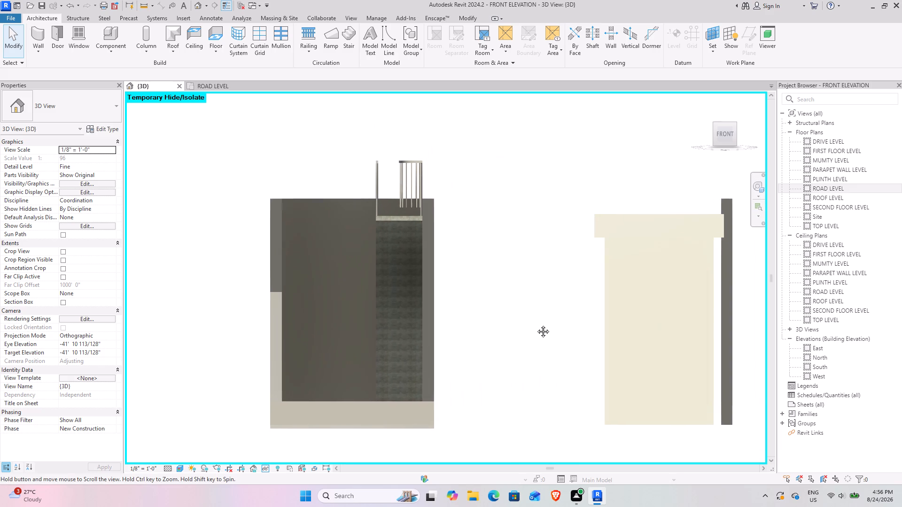
{"action": "middle_click_drag", "start_coordinate": [536, 324], "coordinate": [516, 321]}
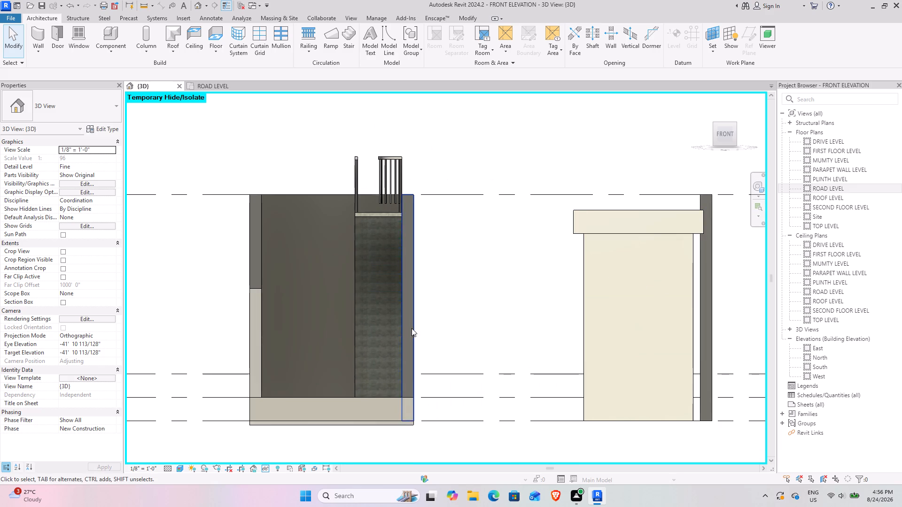
Save the project.
{"action": "key", "text": "ctrl+s"}
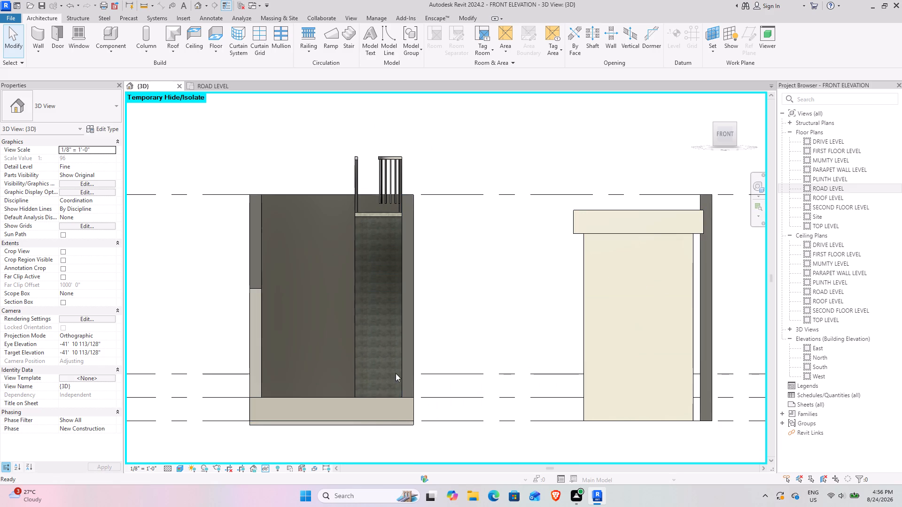
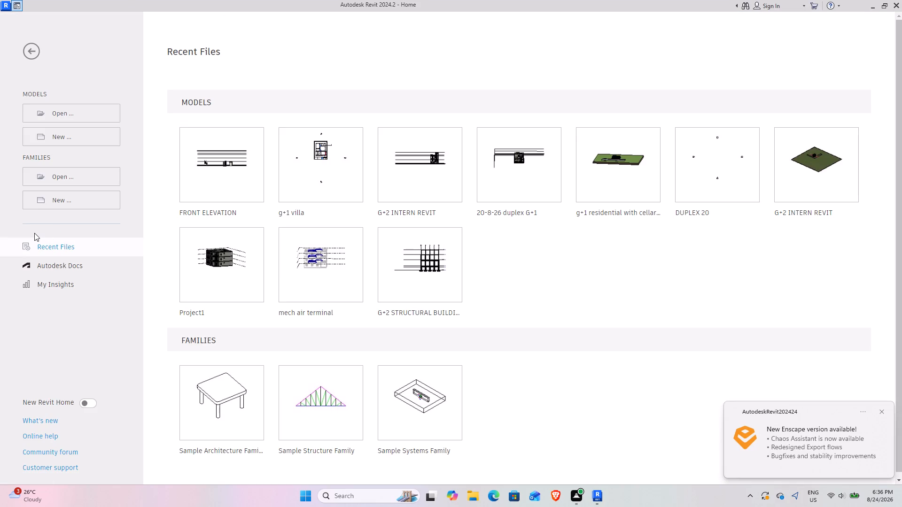
Open the recent FRONT ELEVATION model.
{"action": "left_click", "coordinate": [191, 155]}
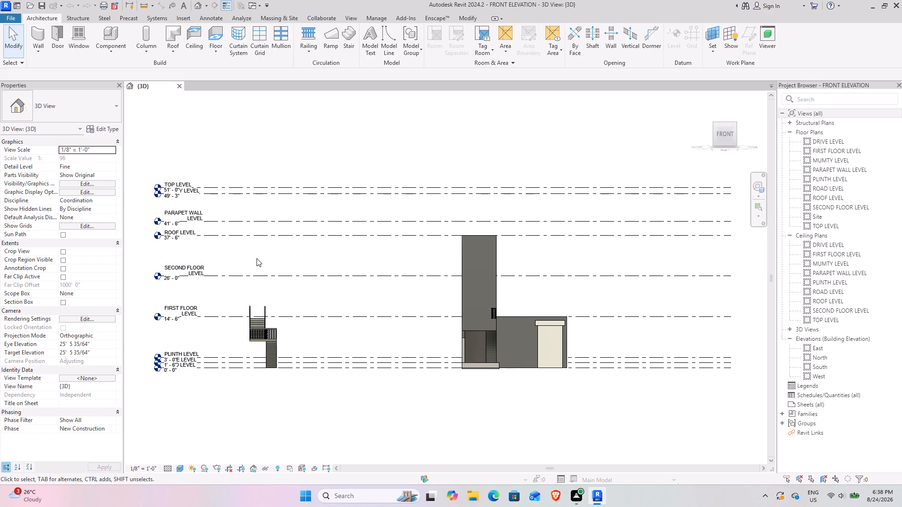
Lower the display brightness slightly in the system quick settings and return to the model.
{"action": "left_click", "coordinate": [848, 505]}
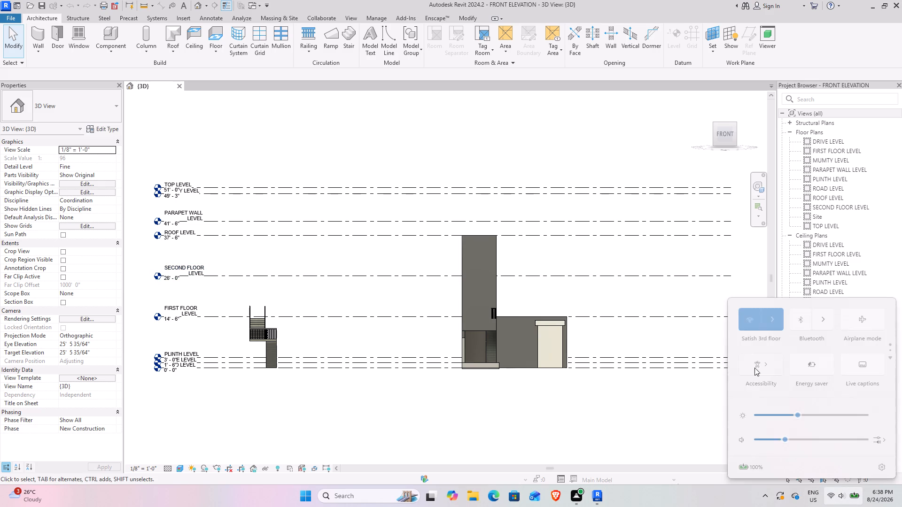
{"action": "left_click", "coordinate": [782, 416]}
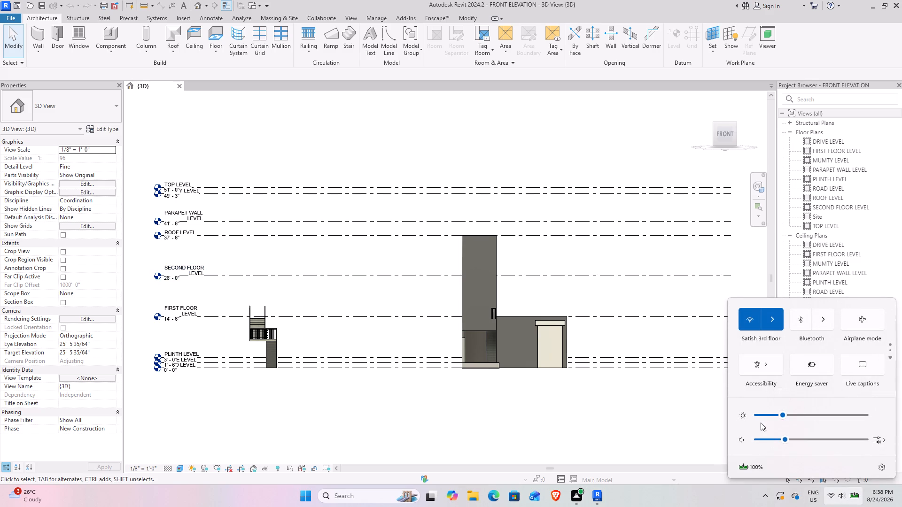
{"action": "left_click", "coordinate": [533, 151]}
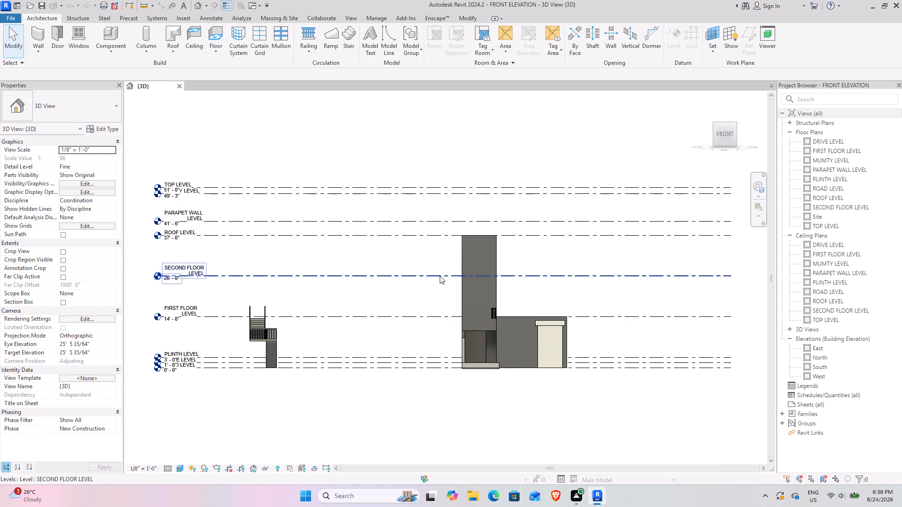
Examine the front of the building and review the type properties of the overhead rolling door without changing them.
{"action": "scroll", "coordinate": [518, 344], "scroll_direction": "up", "scroll_amount": 2}
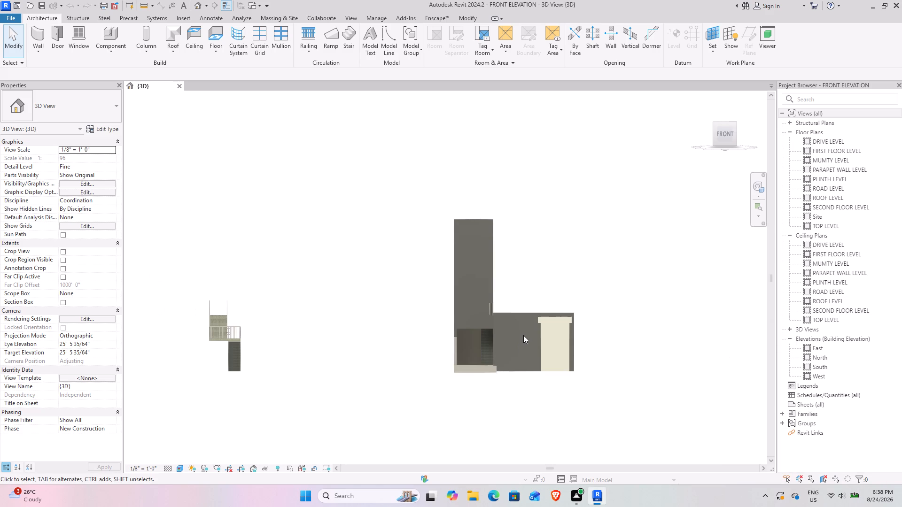
{"action": "middle_click_drag", "start_coordinate": [515, 337], "coordinate": [482, 325]}
{"action": "scroll", "coordinate": [446, 336], "scroll_direction": "up", "scroll_amount": 4}
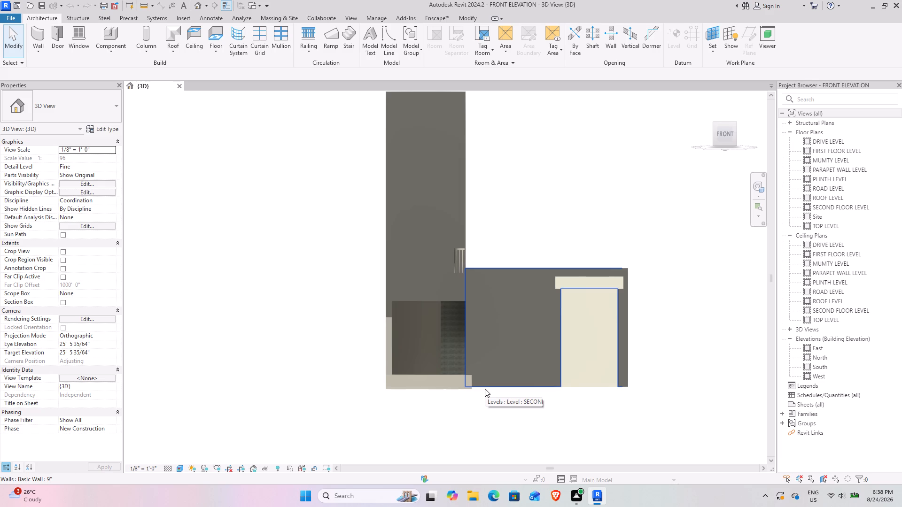
{"action": "middle_click_drag", "start_coordinate": [557, 326], "coordinate": [537, 353]}
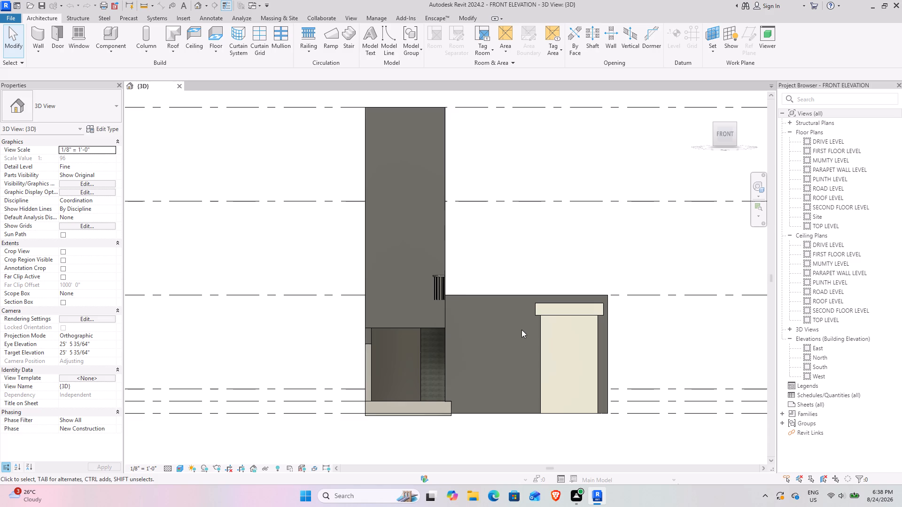
{"action": "left_click_drag", "start_coordinate": [564, 326], "coordinate": [587, 317]}
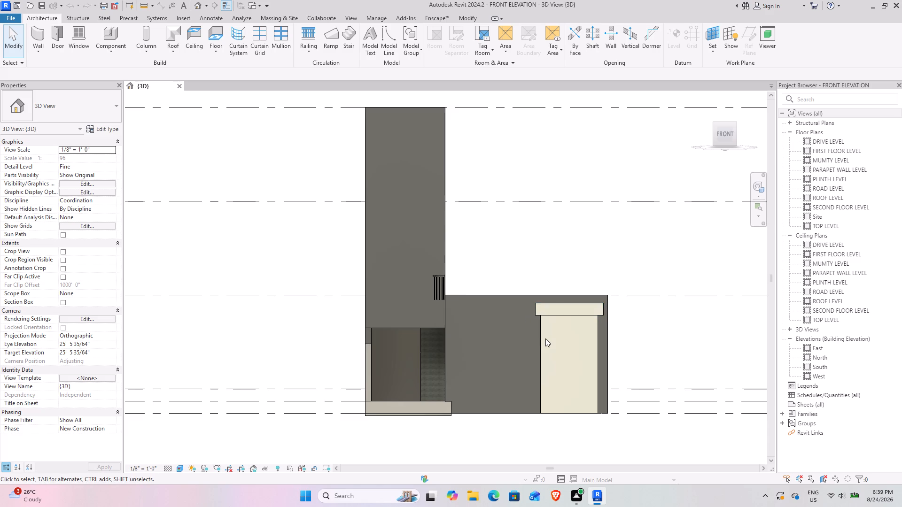
{"action": "left_click", "coordinate": [541, 347]}
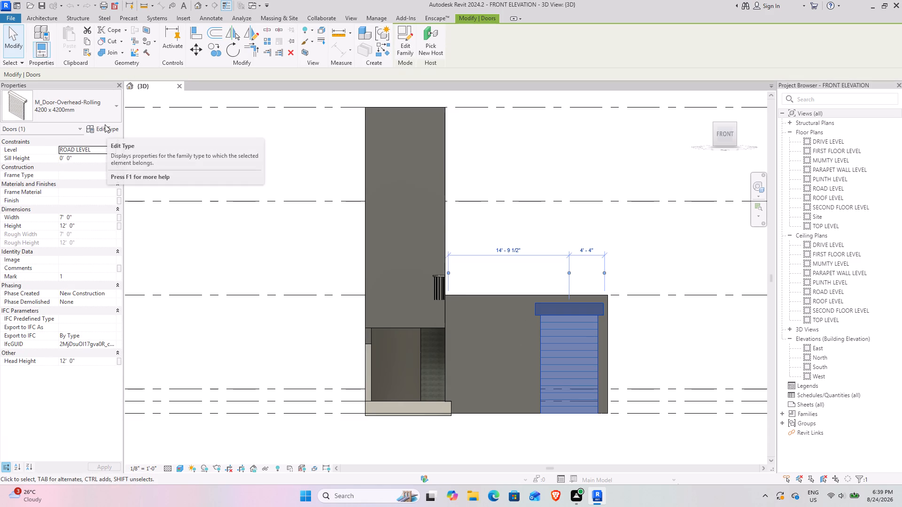
{"action": "left_click", "coordinate": [105, 124]}
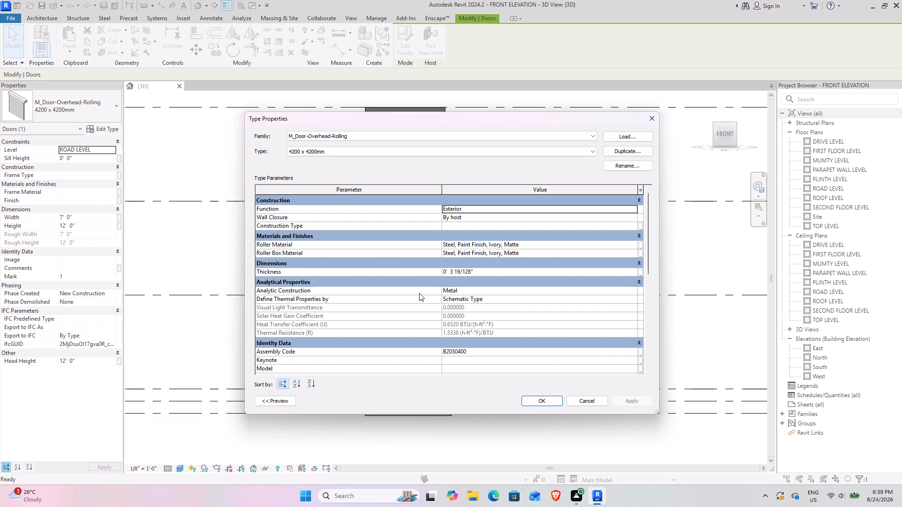
{"action": "left_click", "coordinate": [588, 407]}
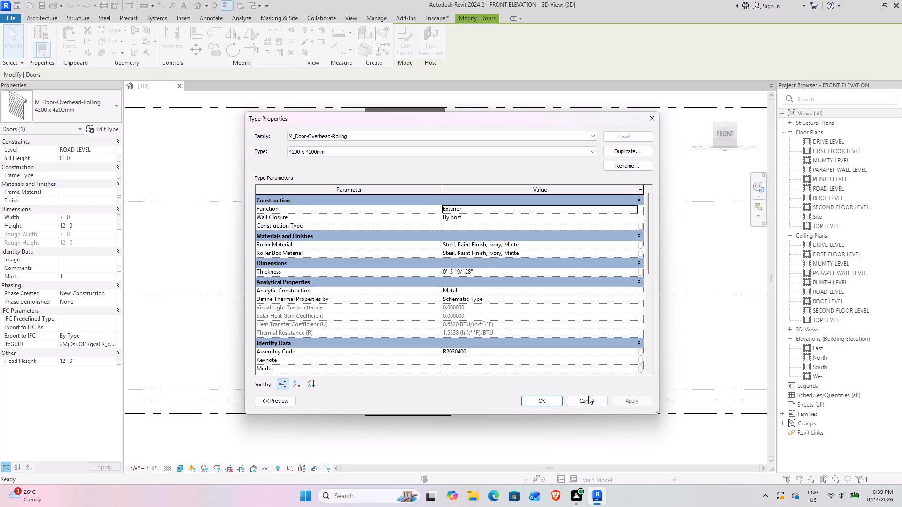
{"action": "left_click", "coordinate": [587, 399]}
{"action": "left_click", "coordinate": [554, 427]}
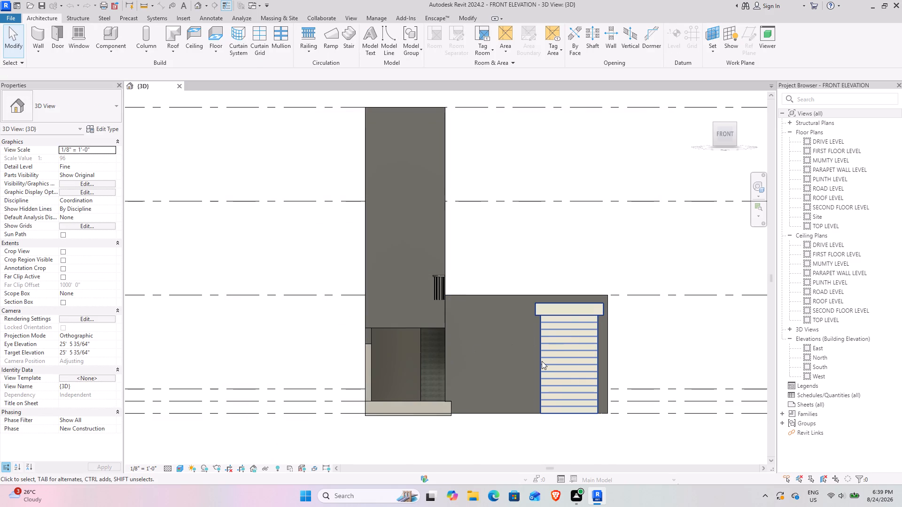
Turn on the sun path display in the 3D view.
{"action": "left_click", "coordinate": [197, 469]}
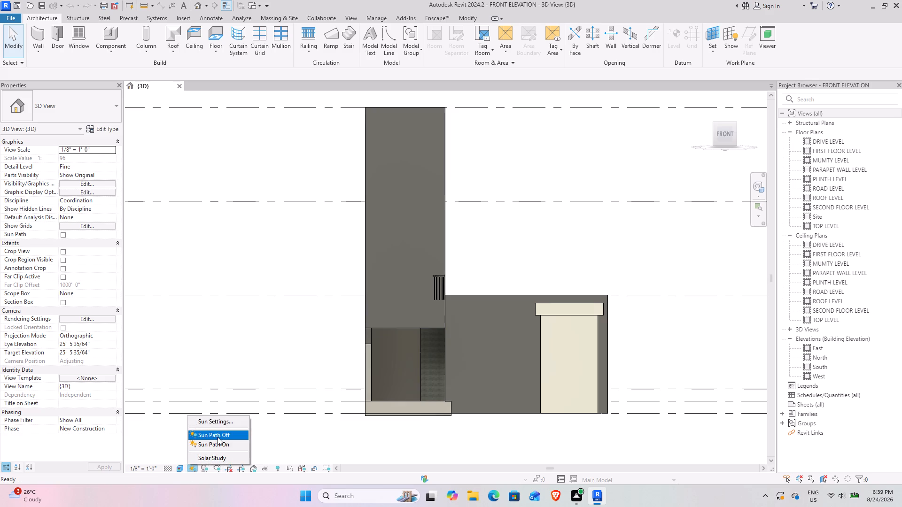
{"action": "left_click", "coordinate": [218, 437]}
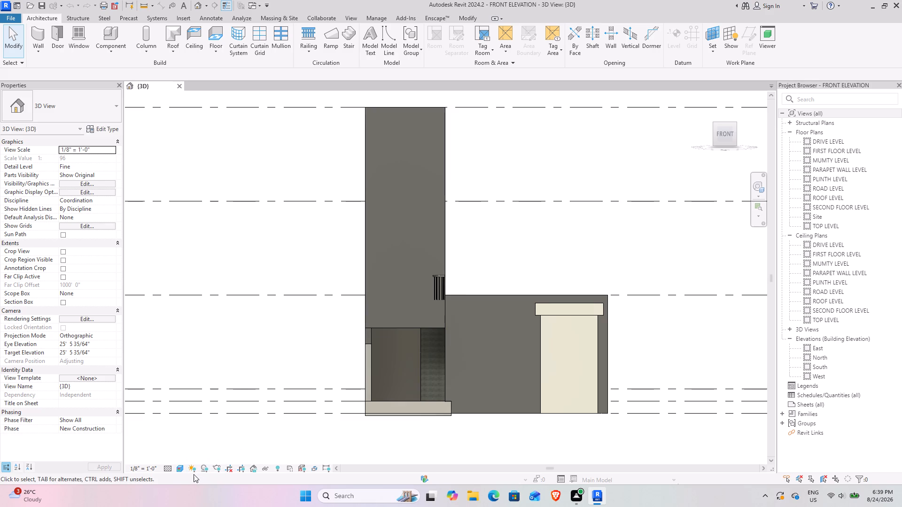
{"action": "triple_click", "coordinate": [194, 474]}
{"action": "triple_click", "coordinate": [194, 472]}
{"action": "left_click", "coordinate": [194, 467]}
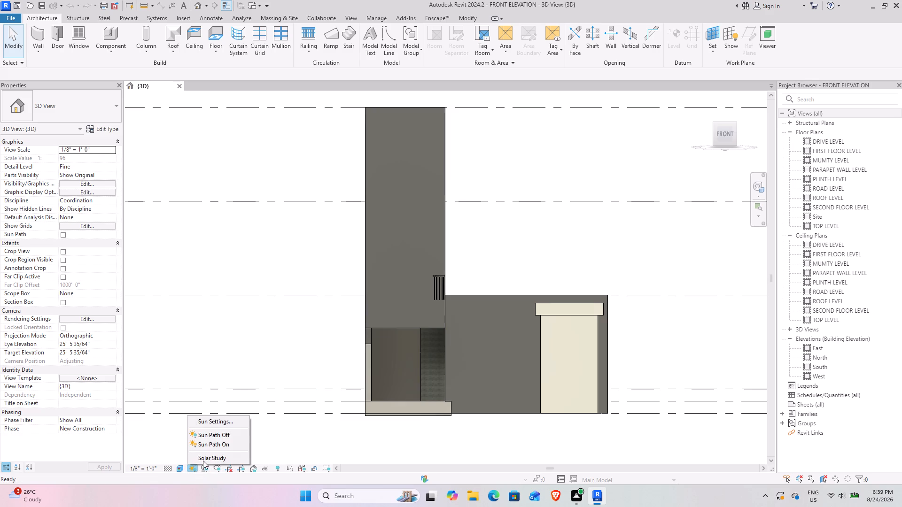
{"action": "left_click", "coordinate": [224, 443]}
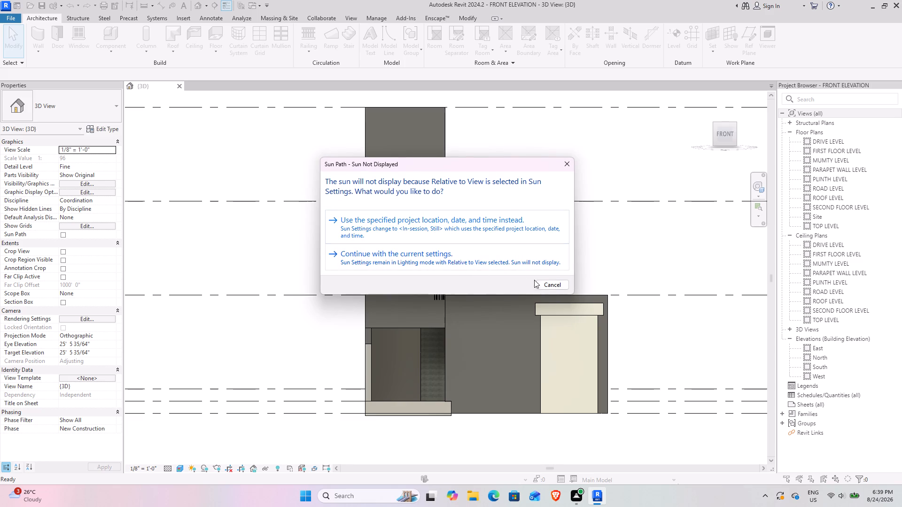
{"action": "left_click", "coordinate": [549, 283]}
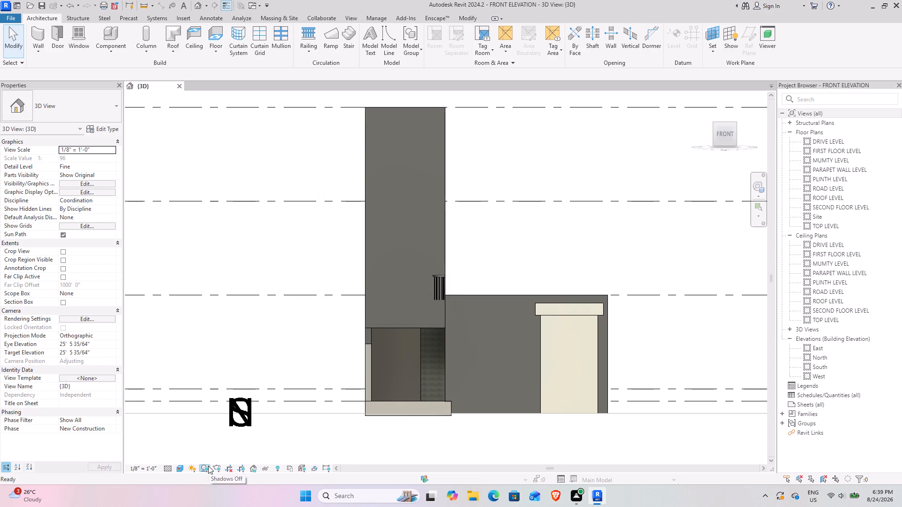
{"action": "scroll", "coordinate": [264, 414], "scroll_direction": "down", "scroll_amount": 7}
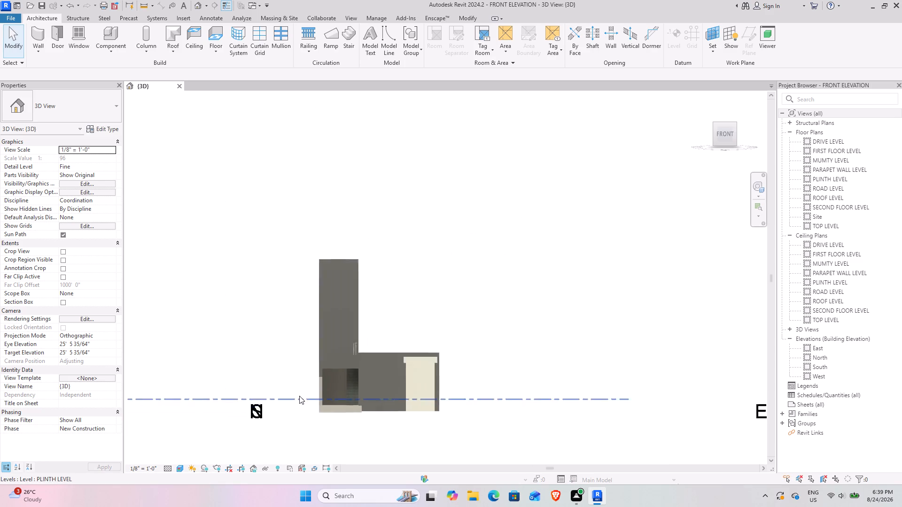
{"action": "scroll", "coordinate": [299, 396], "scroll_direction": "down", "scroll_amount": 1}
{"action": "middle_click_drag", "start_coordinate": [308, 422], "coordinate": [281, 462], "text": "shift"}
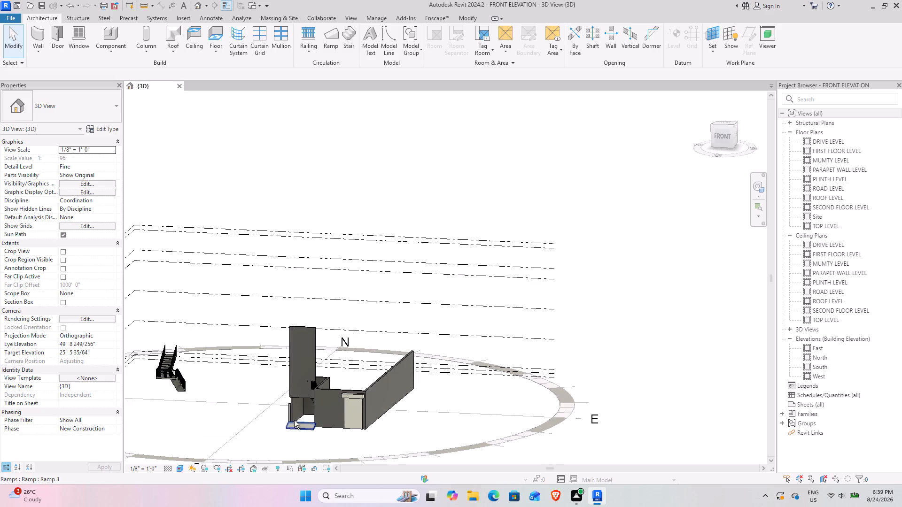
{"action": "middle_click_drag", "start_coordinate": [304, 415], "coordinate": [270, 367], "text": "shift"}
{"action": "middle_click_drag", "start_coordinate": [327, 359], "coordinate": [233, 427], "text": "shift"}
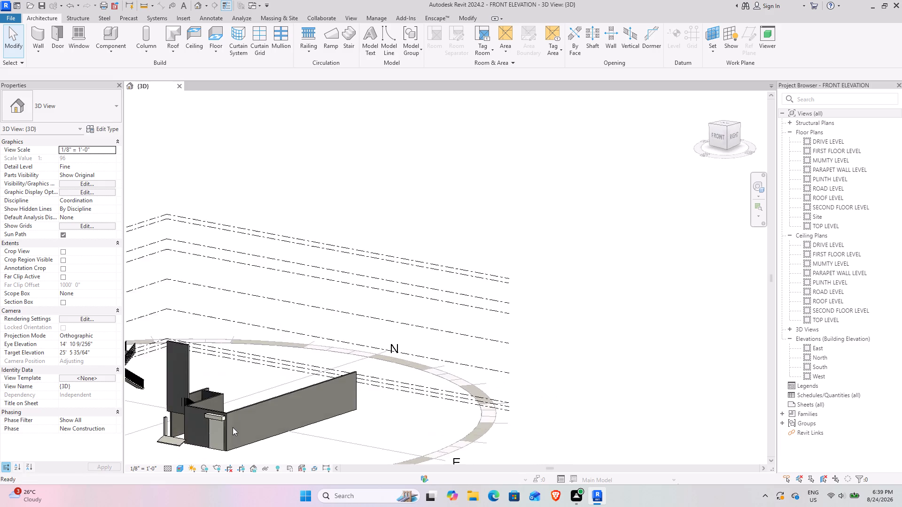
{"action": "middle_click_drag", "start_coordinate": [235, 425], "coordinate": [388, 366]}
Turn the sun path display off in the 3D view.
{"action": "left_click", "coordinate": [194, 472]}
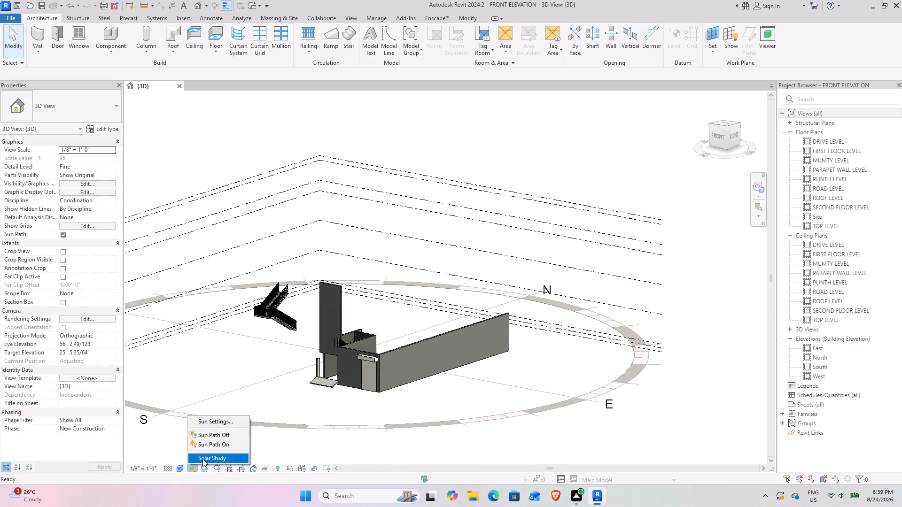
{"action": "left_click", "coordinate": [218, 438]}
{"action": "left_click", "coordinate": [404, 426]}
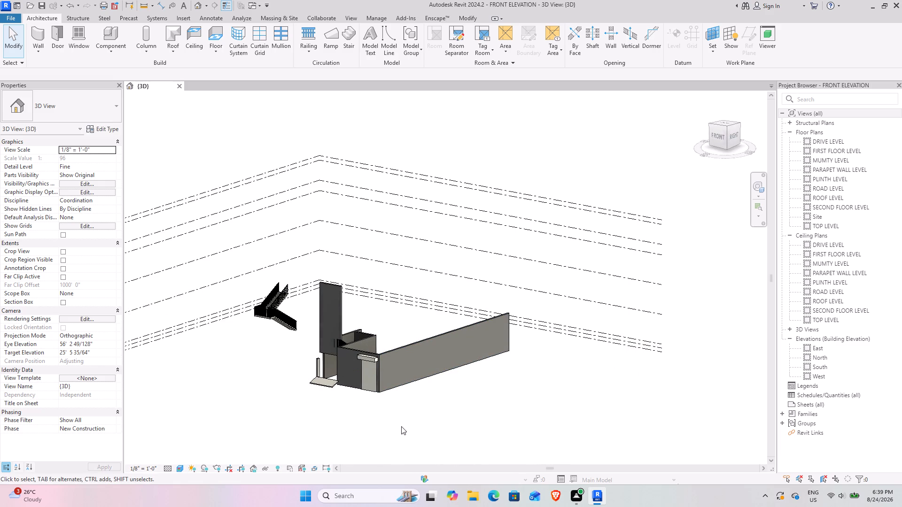
Delete the Handrail - Rectangular stair railing that projects through the tall front wall.
{"action": "middle_click_drag", "start_coordinate": [332, 421], "coordinate": [365, 395], "text": "shift"}
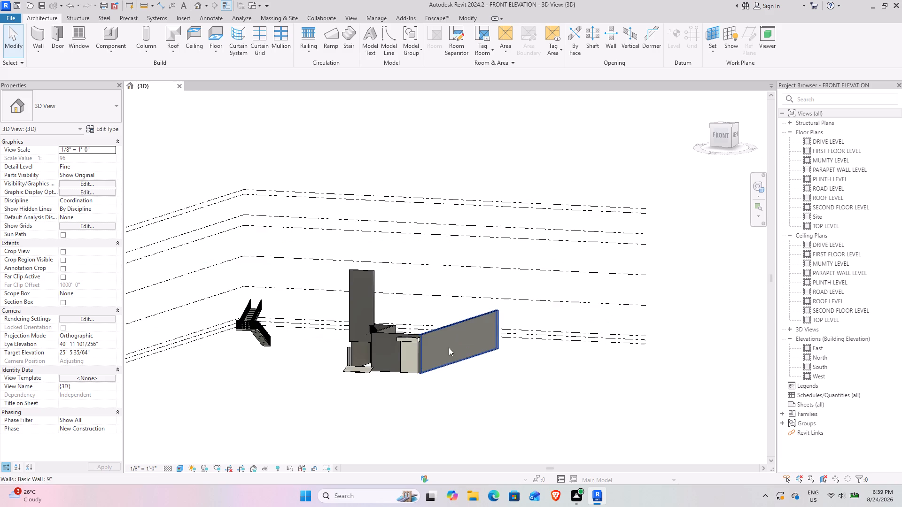
{"action": "scroll", "coordinate": [397, 353], "scroll_direction": "up", "scroll_amount": 12}
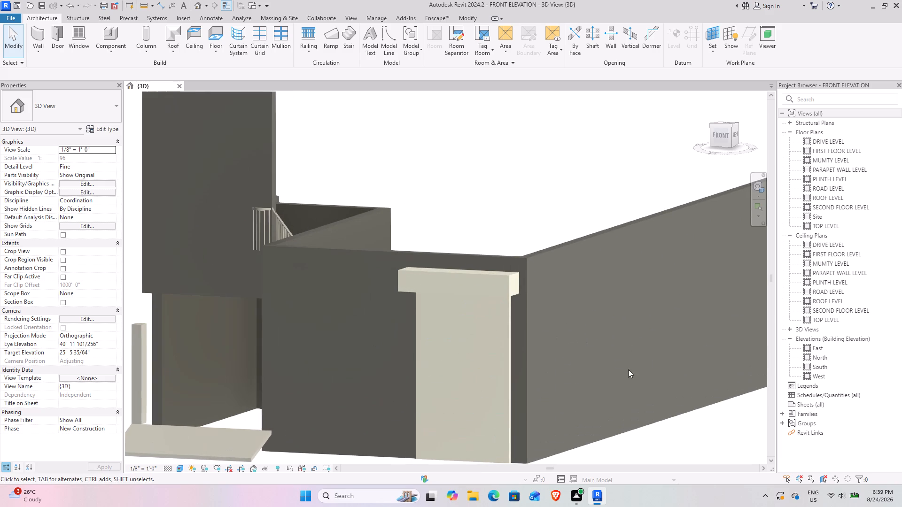
{"action": "scroll", "coordinate": [334, 308], "scroll_direction": "down", "scroll_amount": 4}
{"action": "middle_click_drag", "start_coordinate": [327, 310], "coordinate": [331, 309], "text": "shift"}
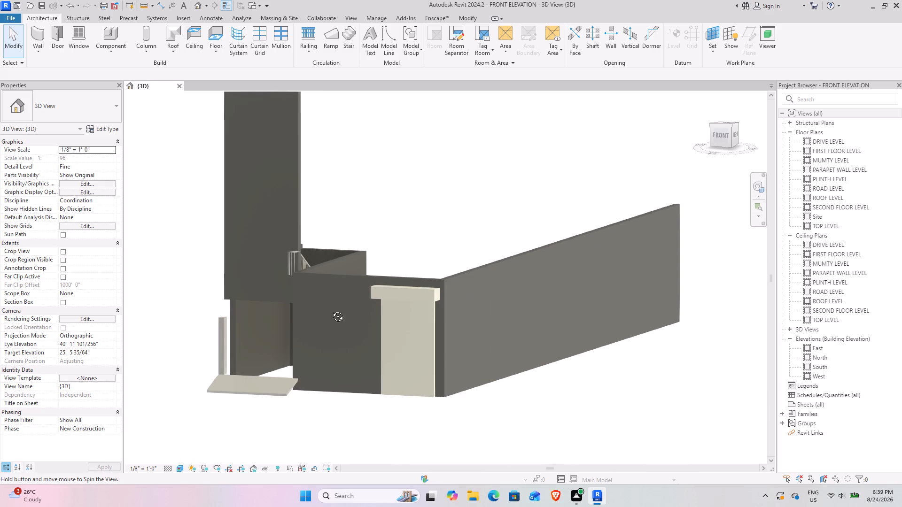
{"action": "middle_click_drag", "start_coordinate": [331, 309], "coordinate": [381, 284], "text": "shift"}
{"action": "middle_click_drag", "start_coordinate": [404, 279], "coordinate": [348, 300], "text": "shift"}
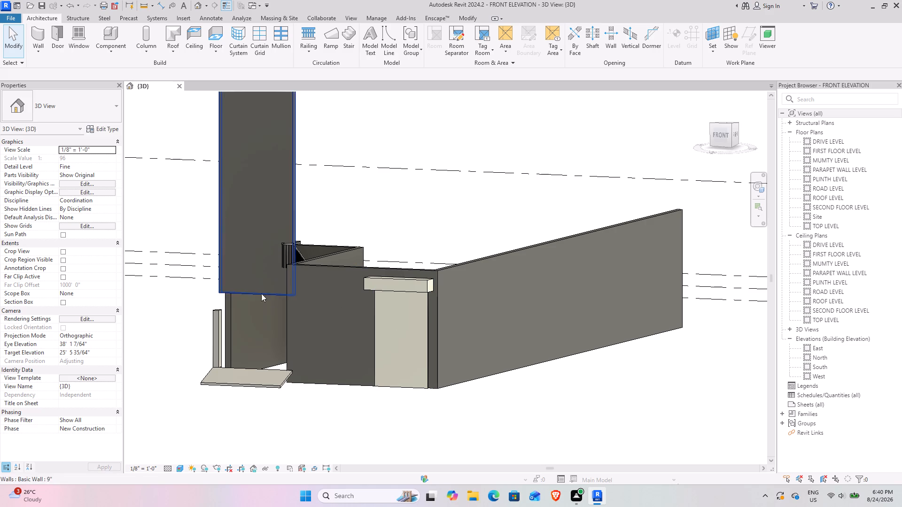
{"action": "middle_click_drag", "start_coordinate": [262, 294], "coordinate": [319, 289]}
{"action": "scroll", "coordinate": [339, 236], "scroll_direction": "up", "scroll_amount": 7}
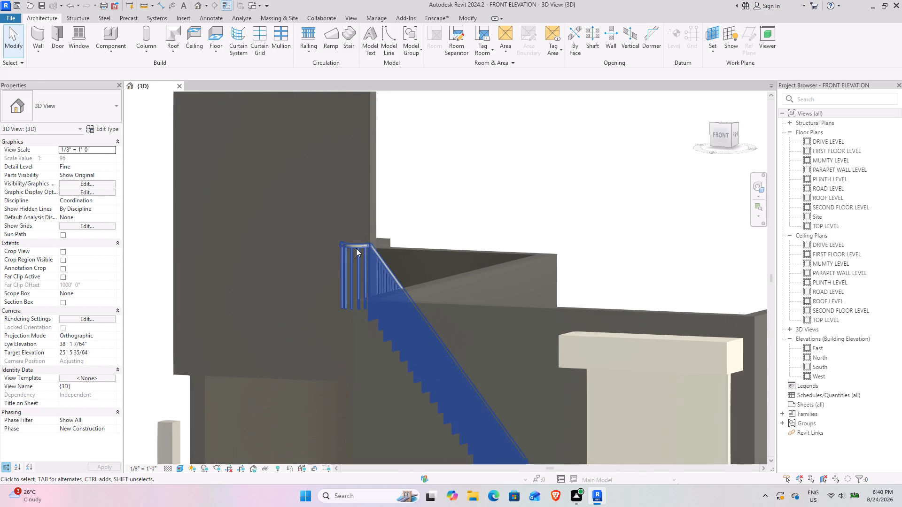
{"action": "left_click", "coordinate": [356, 250]}
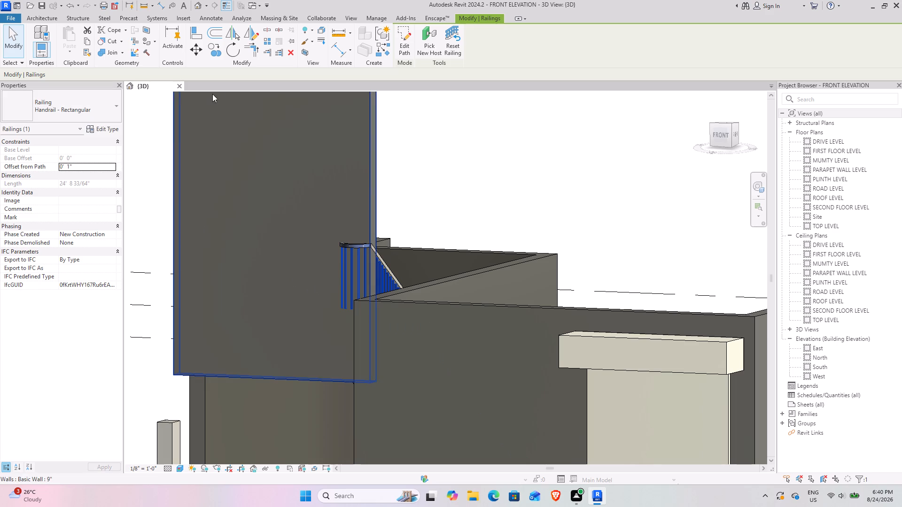
{"action": "left_click", "coordinate": [291, 56]}
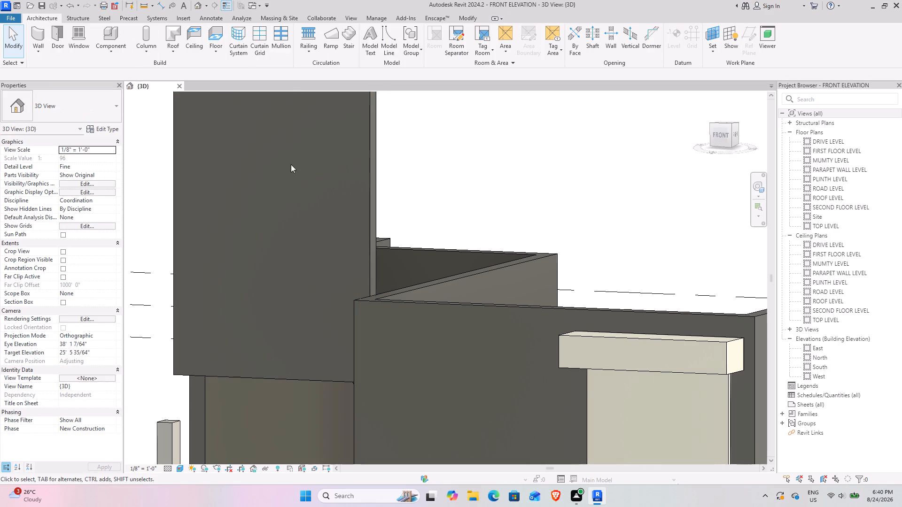
In the PLINTH LEVEL floor plan, delete the detached staircase standing away from the building on its west side.
{"action": "scroll", "coordinate": [332, 230], "scroll_direction": "down", "scroll_amount": 4}
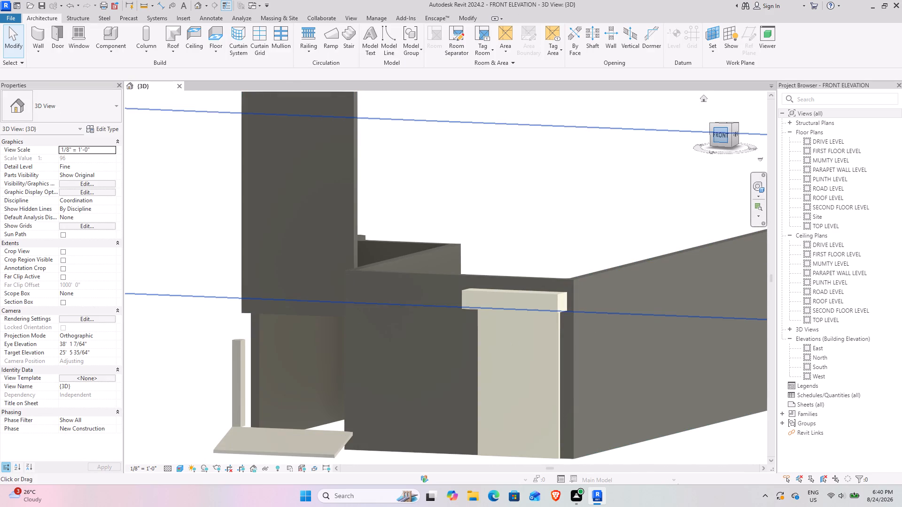
{"action": "left_click_drag", "start_coordinate": [720, 127], "coordinate": [747, 101]}
{"action": "middle_click_drag", "start_coordinate": [540, 294], "coordinate": [390, 302]}
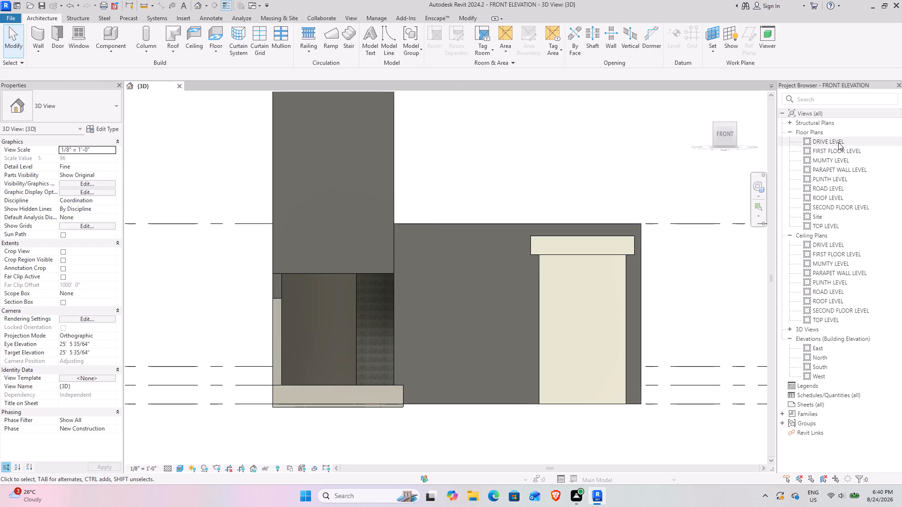
{"action": "double_click", "coordinate": [837, 178]}
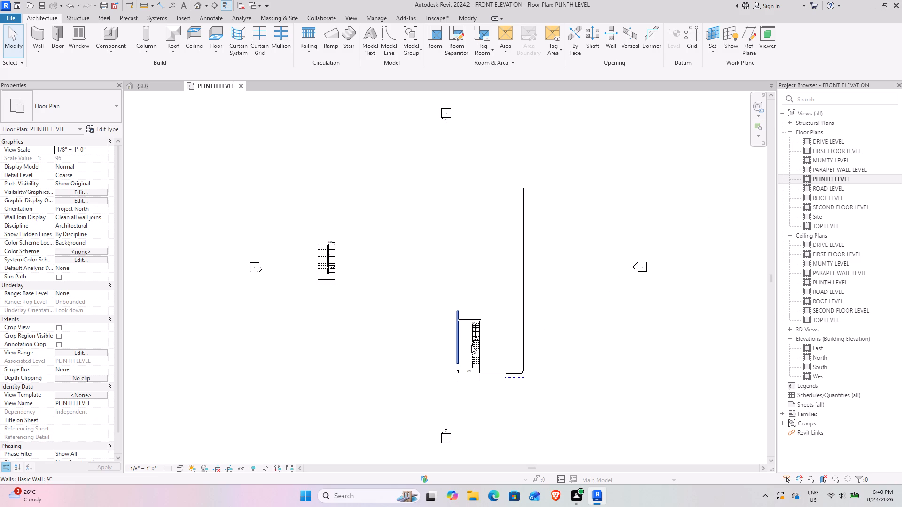
{"action": "middle_click_drag", "start_coordinate": [427, 386], "coordinate": [342, 335]}
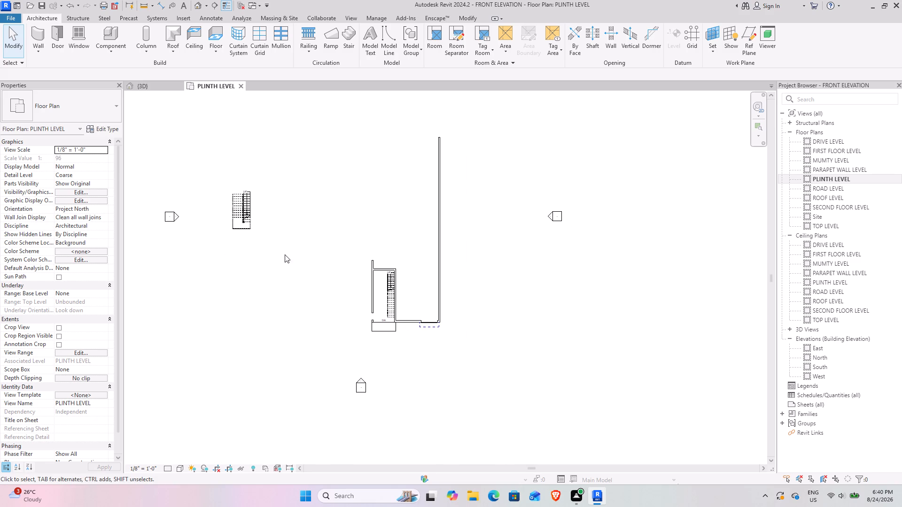
{"action": "left_click_drag", "start_coordinate": [278, 240], "coordinate": [180, 184]}
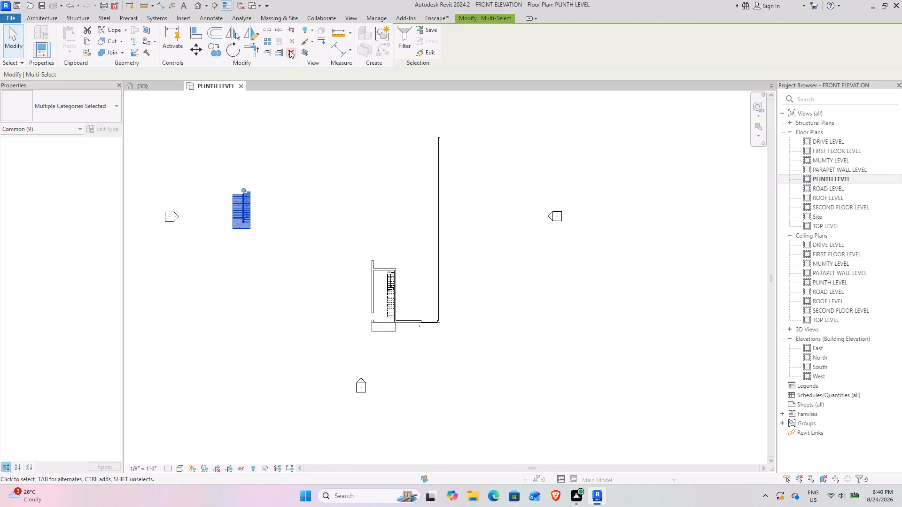
{"action": "left_click", "coordinate": [289, 50]}
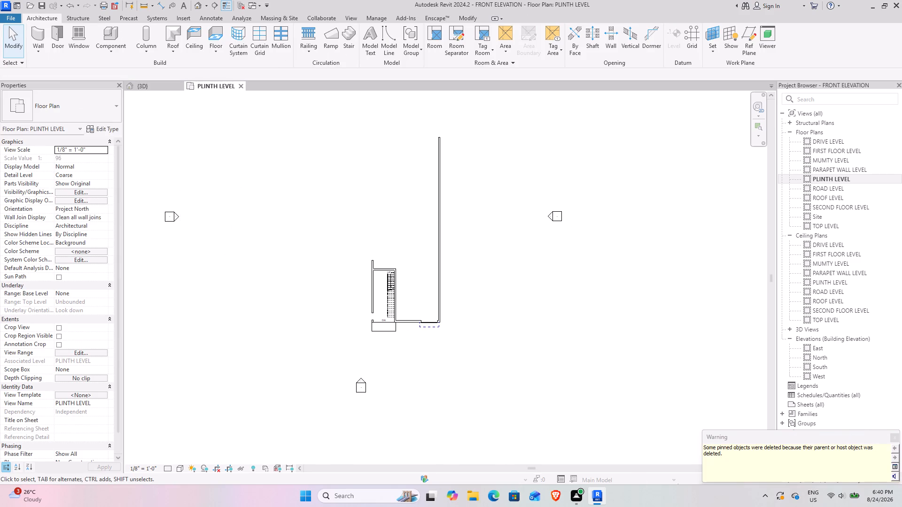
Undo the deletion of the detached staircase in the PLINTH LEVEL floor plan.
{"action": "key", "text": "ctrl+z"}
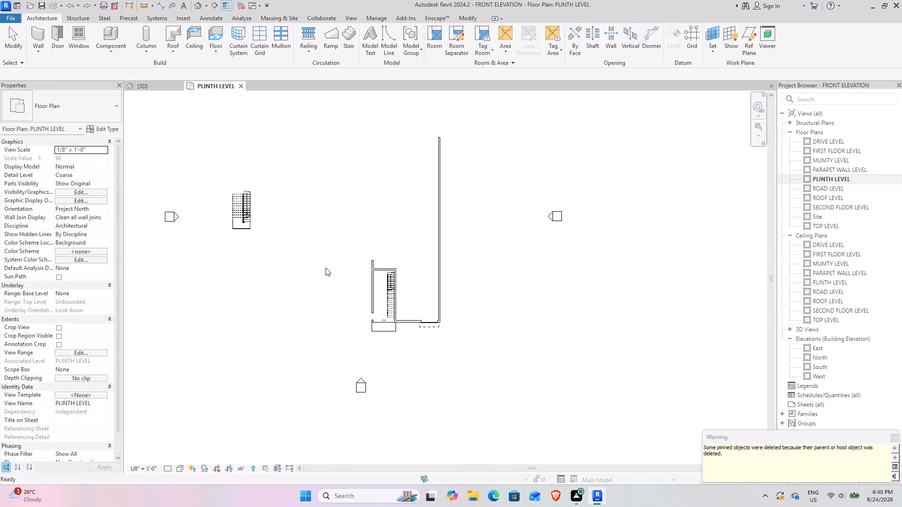
Delete the detached staircase standing west of the building in the PLINTH LEVEL floor plan and dismiss the resulting message.
{"action": "left_click", "coordinate": [326, 267]}
{"action": "left_click_drag", "start_coordinate": [291, 286], "coordinate": [215, 172]}
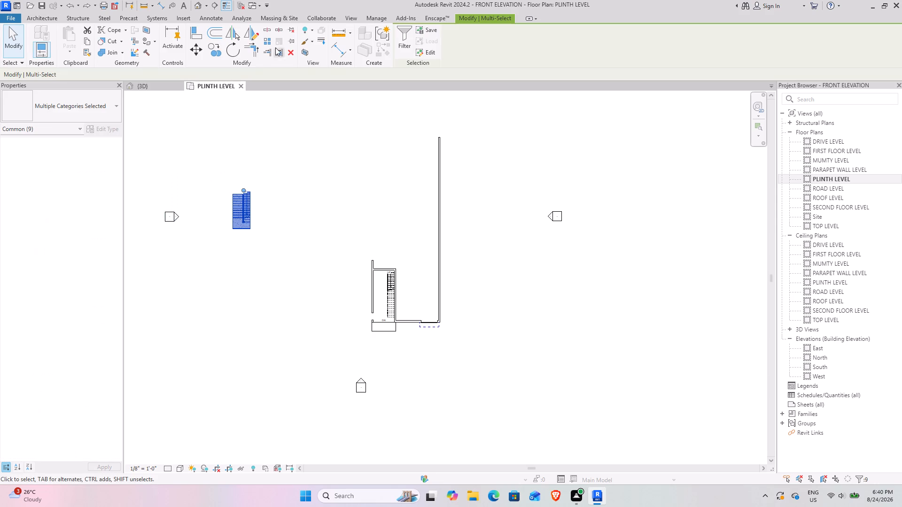
{"action": "left_click", "coordinate": [293, 51]}
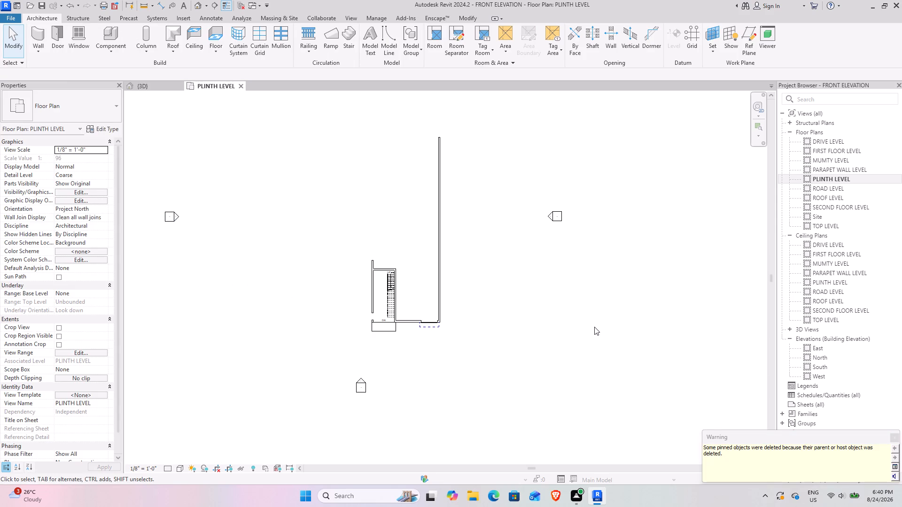
{"action": "left_click", "coordinate": [892, 438]}
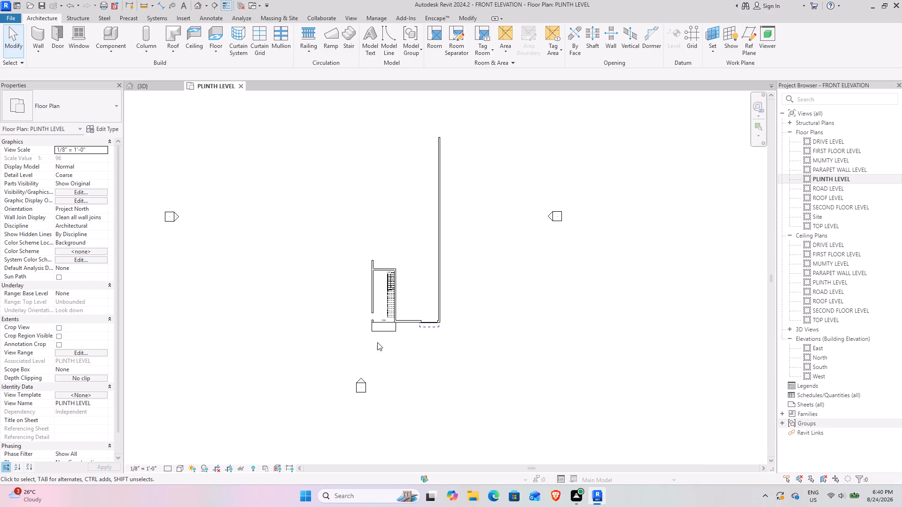
Load the Window-Casement-Triple-Middle-Transom family from the Windows folder of the US library for window placement.
{"action": "scroll", "coordinate": [406, 329], "scroll_direction": "up", "scroll_amount": 13}
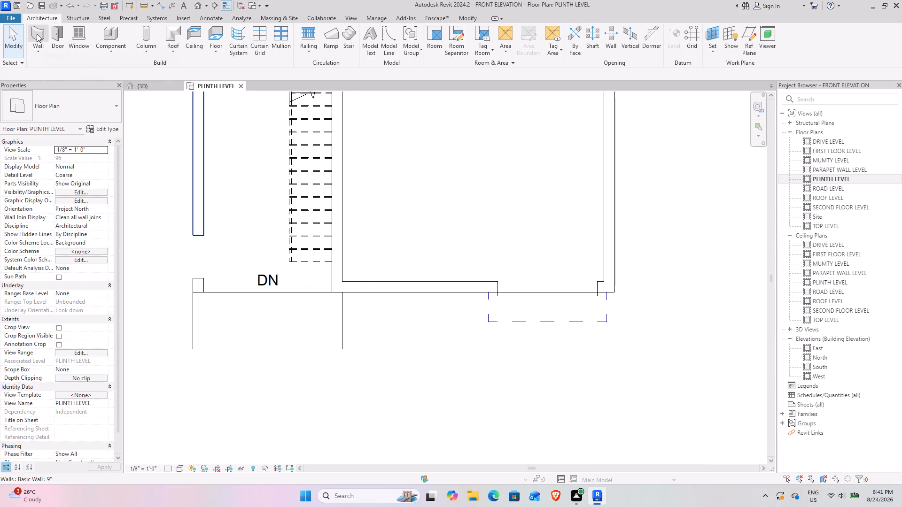
{"action": "left_click", "coordinate": [83, 33]}
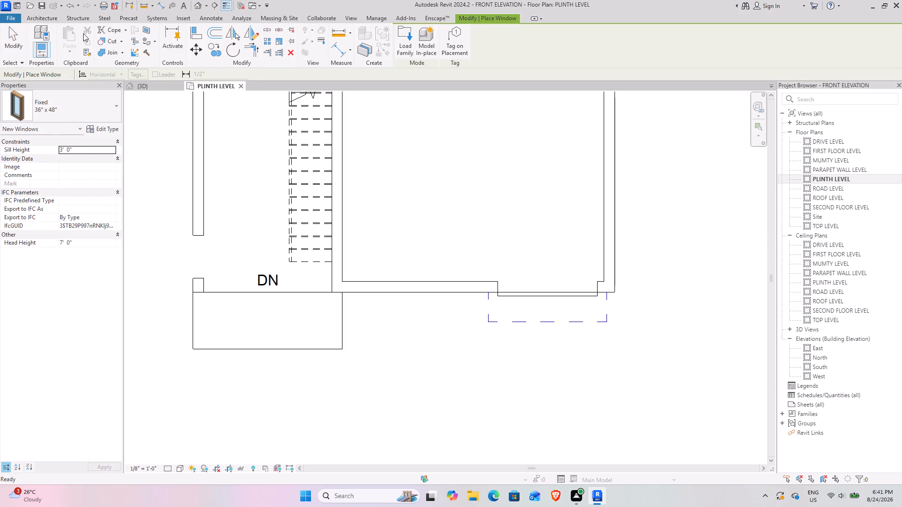
{"action": "left_click", "coordinate": [56, 110]}
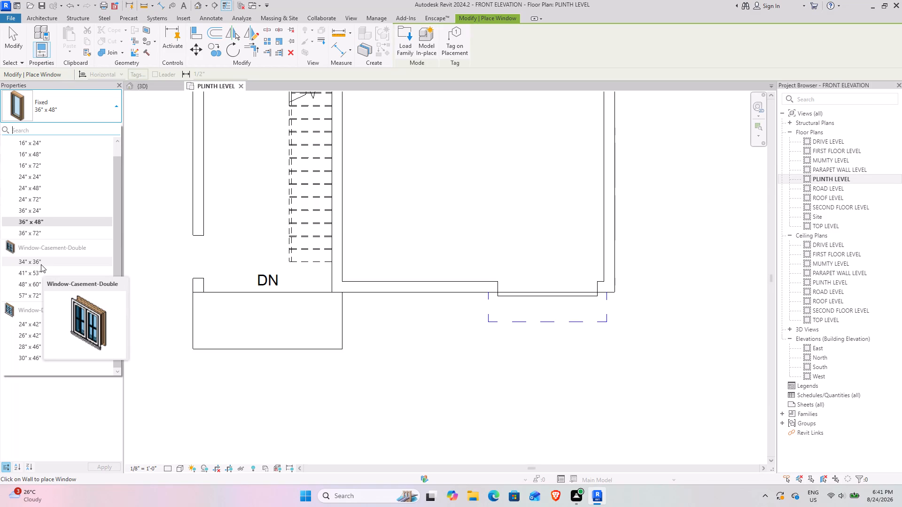
{"action": "left_click", "coordinate": [404, 43]}
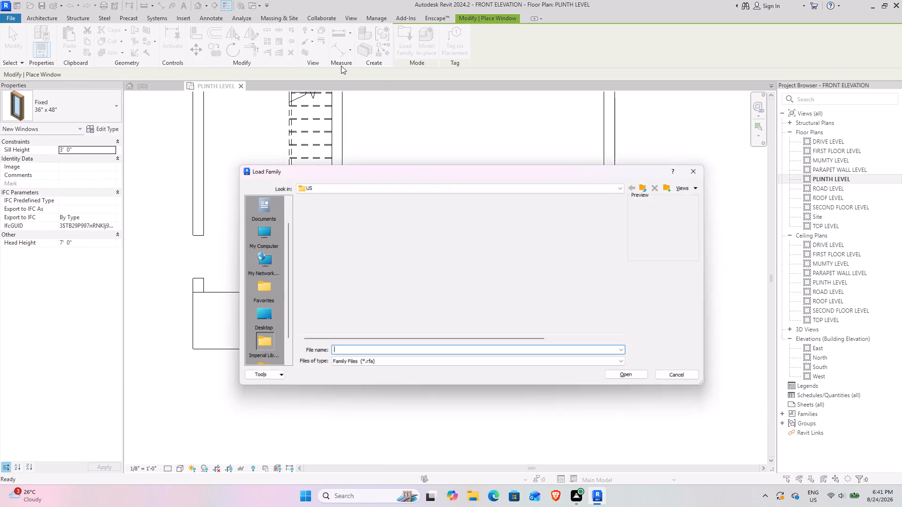
{"action": "scroll", "coordinate": [404, 236], "scroll_direction": "down", "scroll_amount": 4}
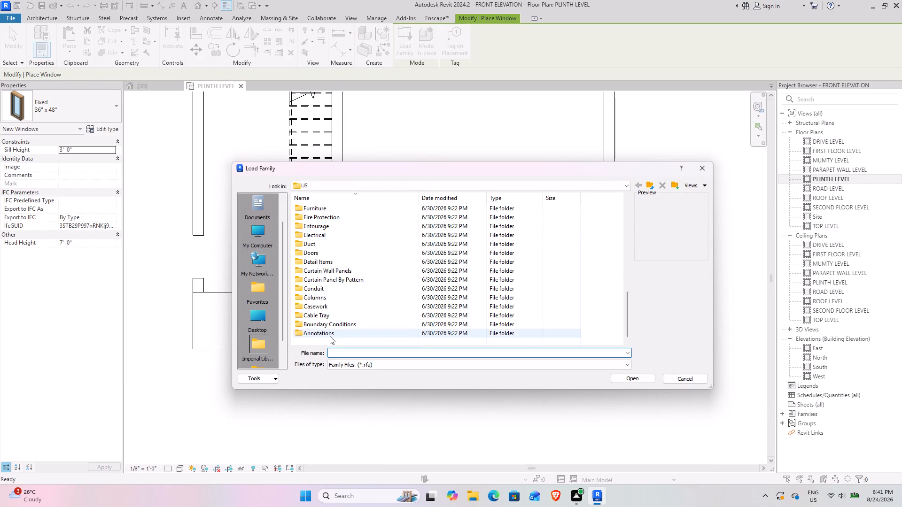
{"action": "scroll", "coordinate": [341, 270], "scroll_direction": "up", "scroll_amount": 3}
{"action": "double_click", "coordinate": [356, 220]}
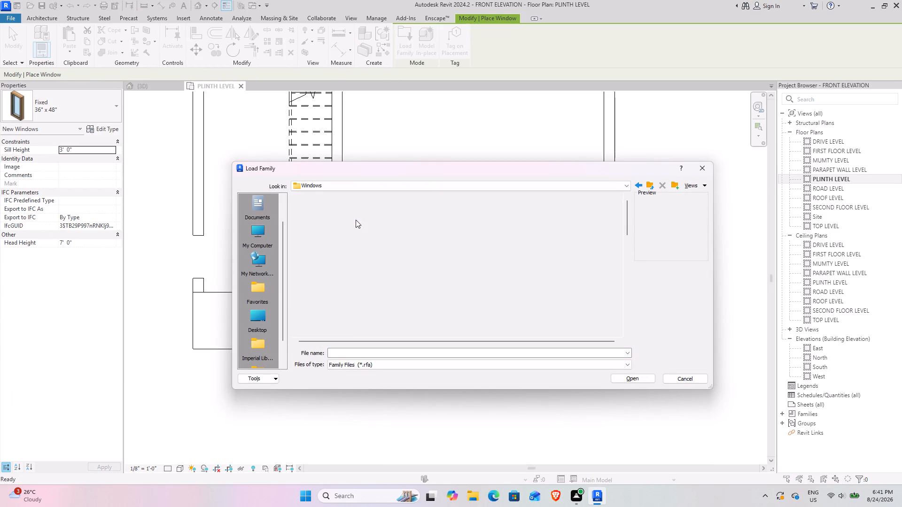
{"action": "scroll", "coordinate": [356, 220], "scroll_direction": "up", "scroll_amount": 16, "text": "ctrl"}
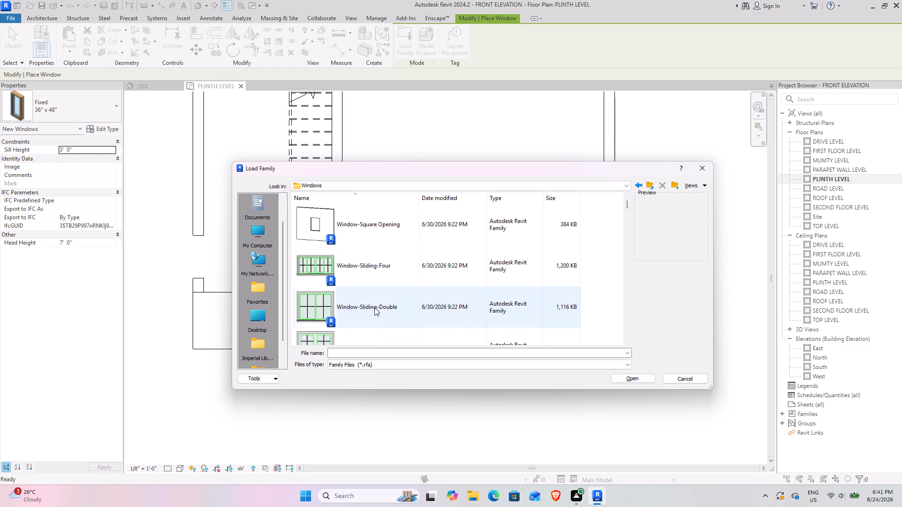
{"action": "scroll", "coordinate": [374, 307], "scroll_direction": "down", "scroll_amount": 2}
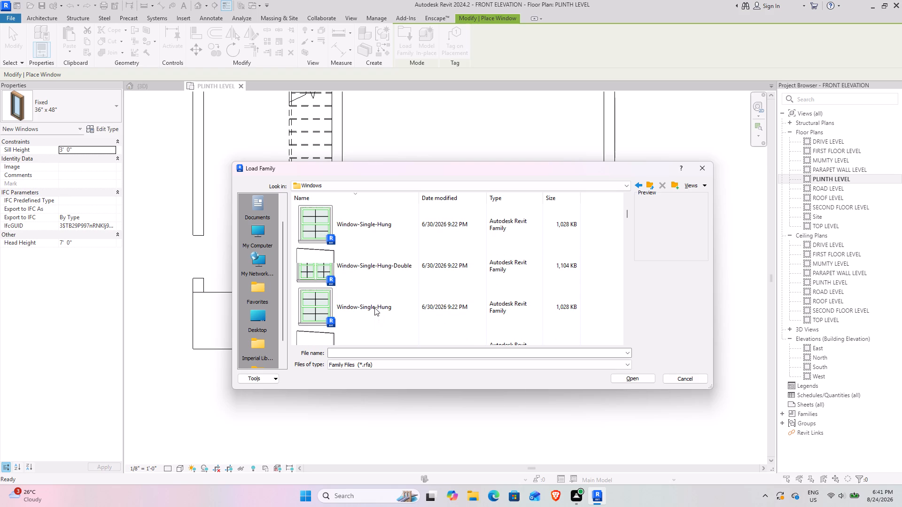
{"action": "scroll", "coordinate": [374, 307], "scroll_direction": "down", "scroll_amount": 1}
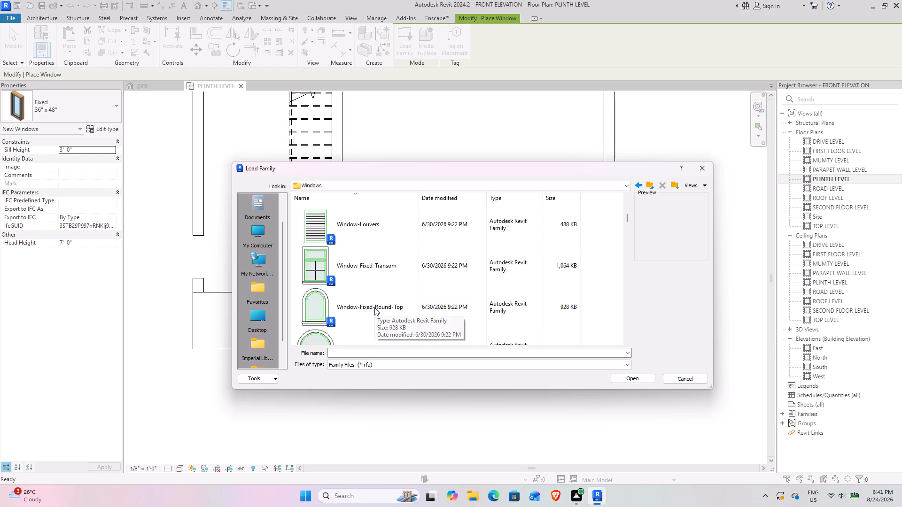
{"action": "scroll", "coordinate": [374, 307], "scroll_direction": "down", "scroll_amount": 3}
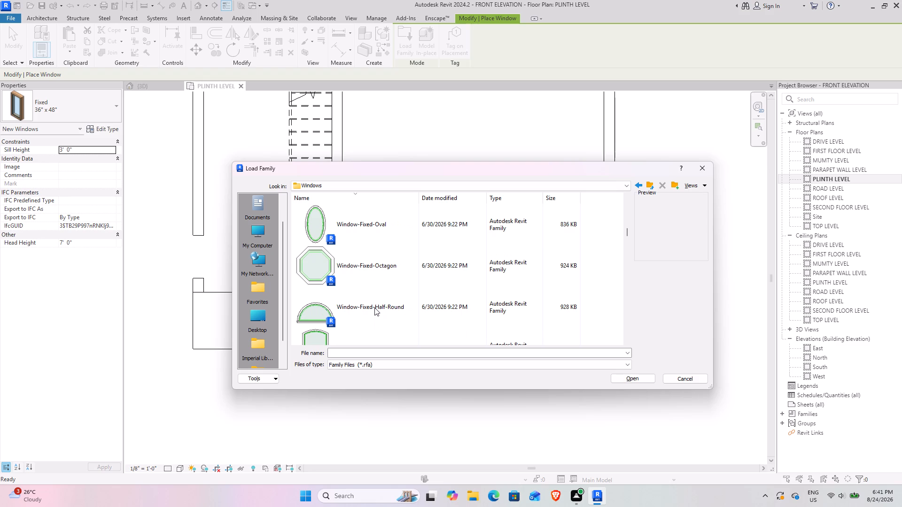
{"action": "scroll", "coordinate": [374, 307], "scroll_direction": "down", "scroll_amount": 2}
{"action": "scroll", "coordinate": [374, 307], "scroll_direction": "up", "scroll_amount": 1}
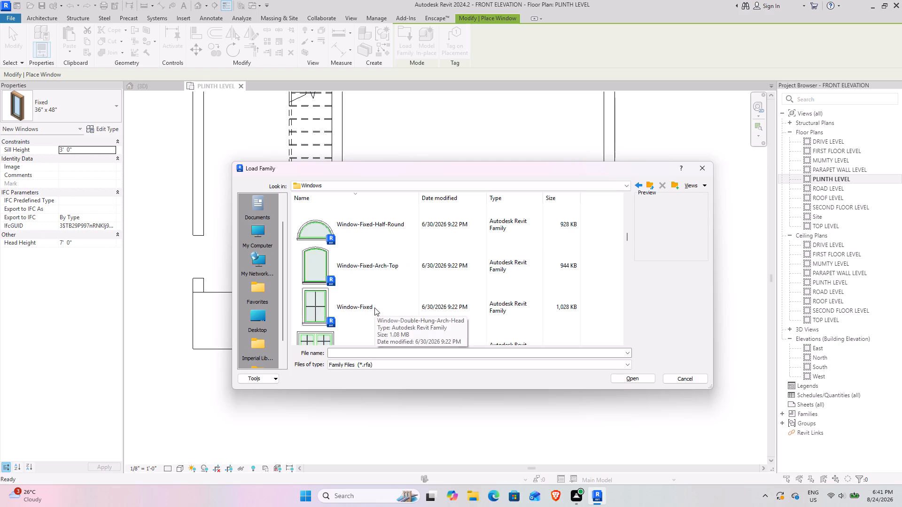
{"action": "scroll", "coordinate": [374, 307], "scroll_direction": "down", "scroll_amount": 1}
{"action": "scroll", "coordinate": [374, 307], "scroll_direction": "up", "scroll_amount": 7}
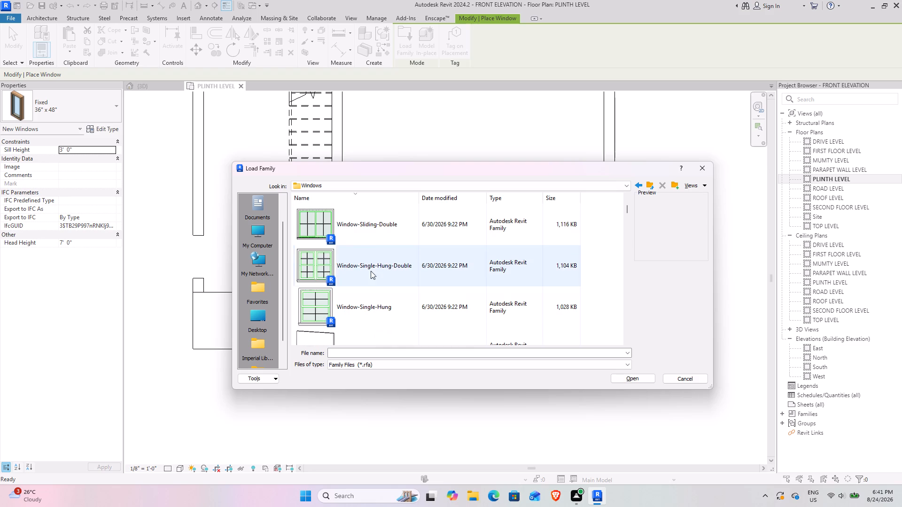
{"action": "scroll", "coordinate": [364, 289], "scroll_direction": "down", "scroll_amount": 1}
{"action": "scroll", "coordinate": [364, 289], "scroll_direction": "up", "scroll_amount": 2}
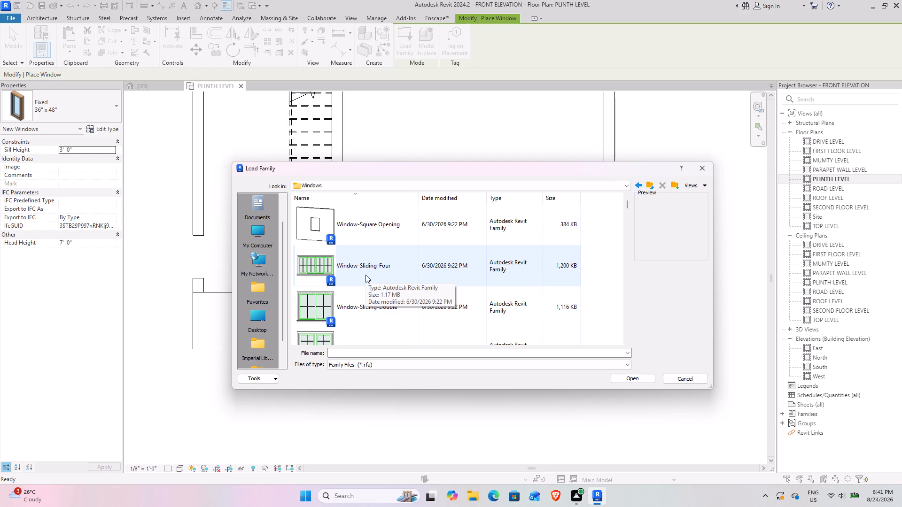
{"action": "scroll", "coordinate": [365, 275], "scroll_direction": "down", "scroll_amount": 3}
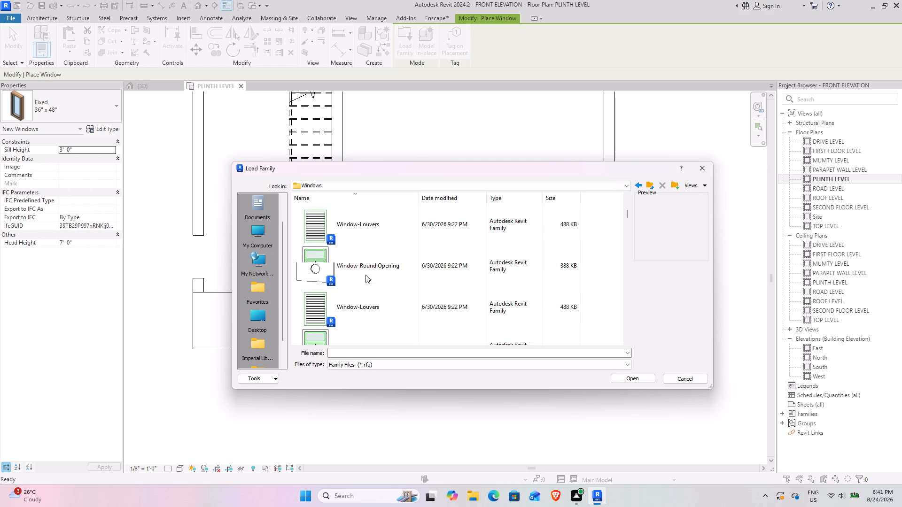
{"action": "scroll", "coordinate": [365, 275], "scroll_direction": "down", "scroll_amount": 2}
{"action": "scroll", "coordinate": [365, 275], "scroll_direction": "up", "scroll_amount": 8}
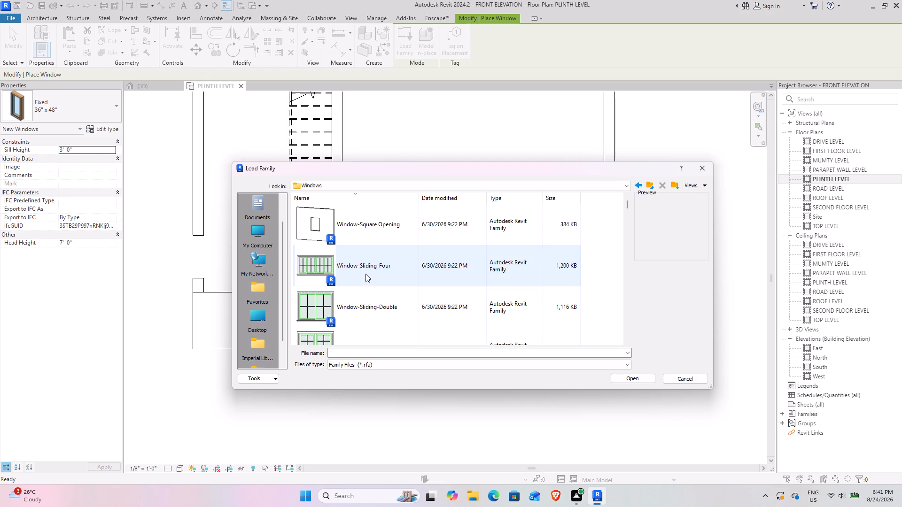
{"action": "scroll", "coordinate": [365, 274], "scroll_direction": "up", "scroll_amount": 2}
{"action": "scroll", "coordinate": [365, 274], "scroll_direction": "down", "scroll_amount": 9}
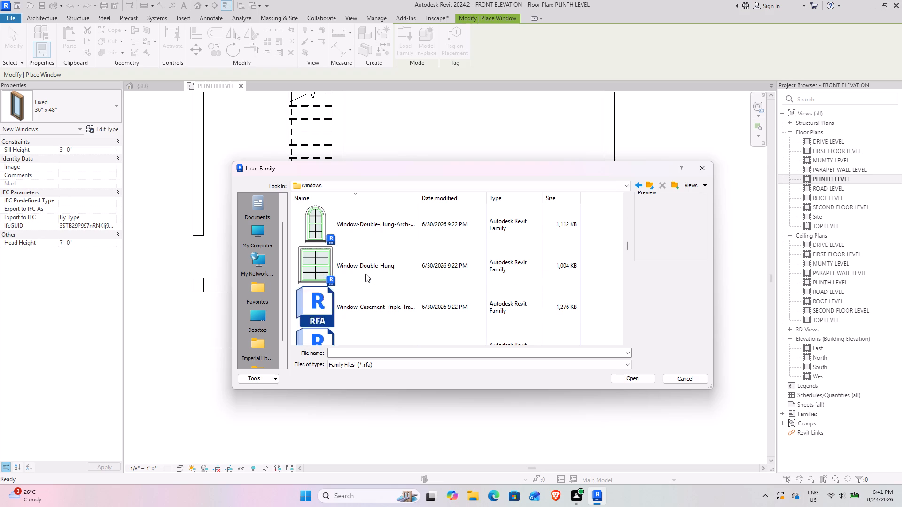
{"action": "scroll", "coordinate": [365, 274], "scroll_direction": "up", "scroll_amount": 1}
{"action": "scroll", "coordinate": [365, 274], "scroll_direction": "down", "scroll_amount": 3}
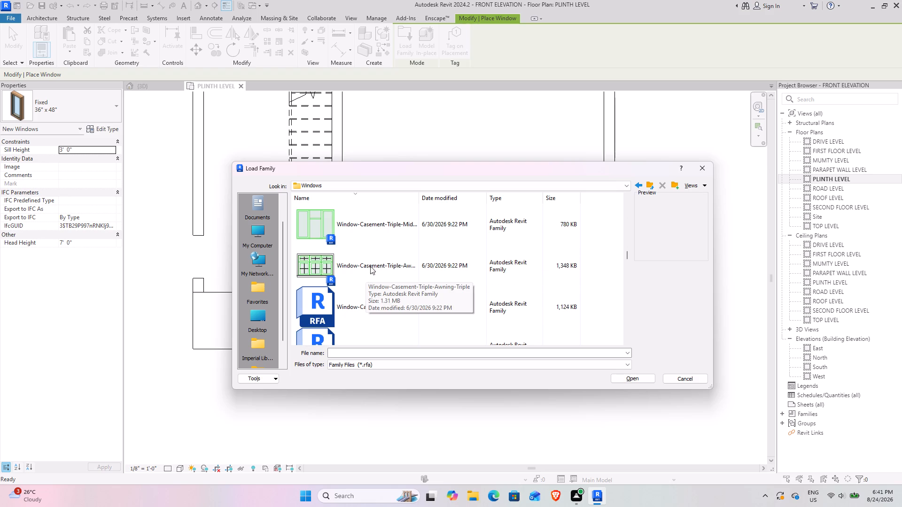
{"action": "left_click", "coordinate": [383, 225]}
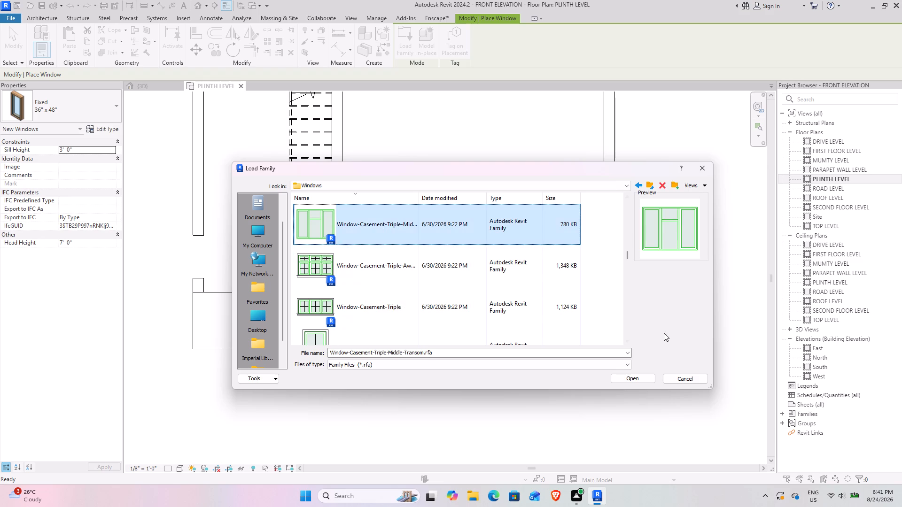
{"action": "left_click", "coordinate": [638, 375]}
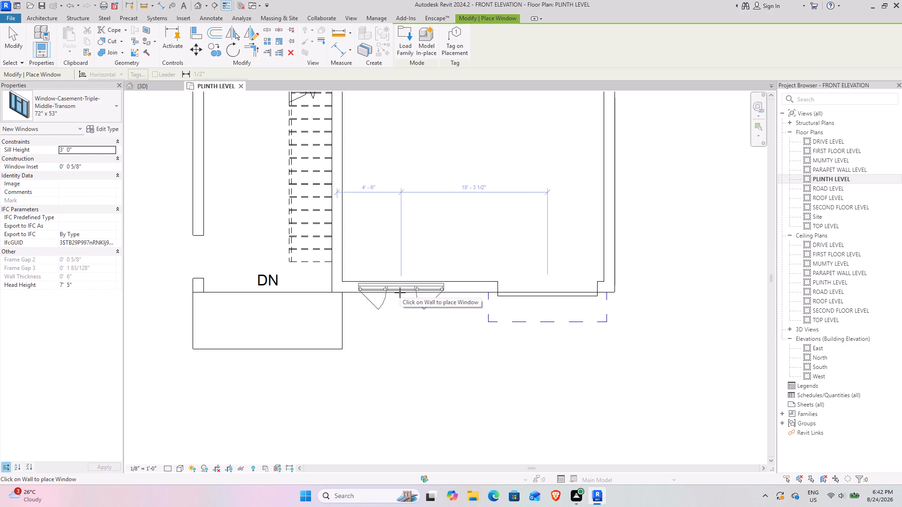
Place the 72" x 53" triple casement window in the front wall, centred about 5'-0" from the stair-side wall, and switch to the 3D view.
{"action": "left_click", "coordinate": [410, 292]}
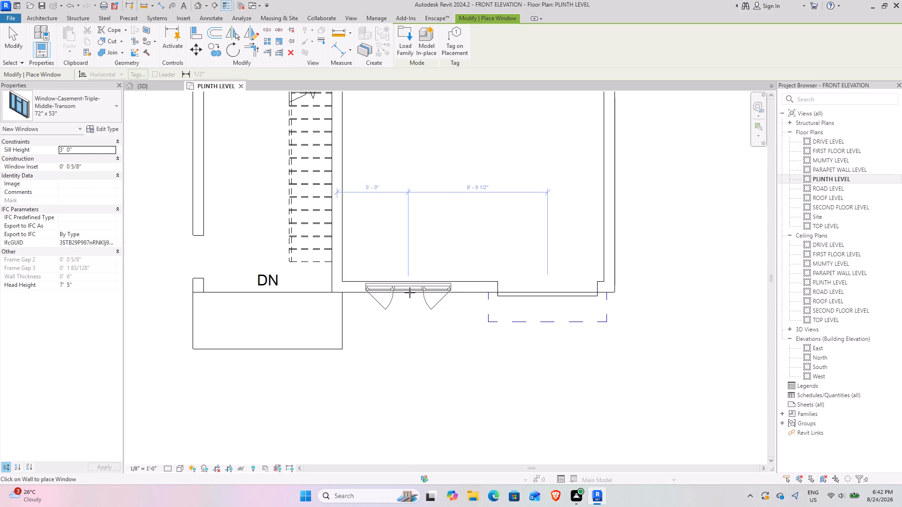
{"action": "left_click", "coordinate": [155, 88]}
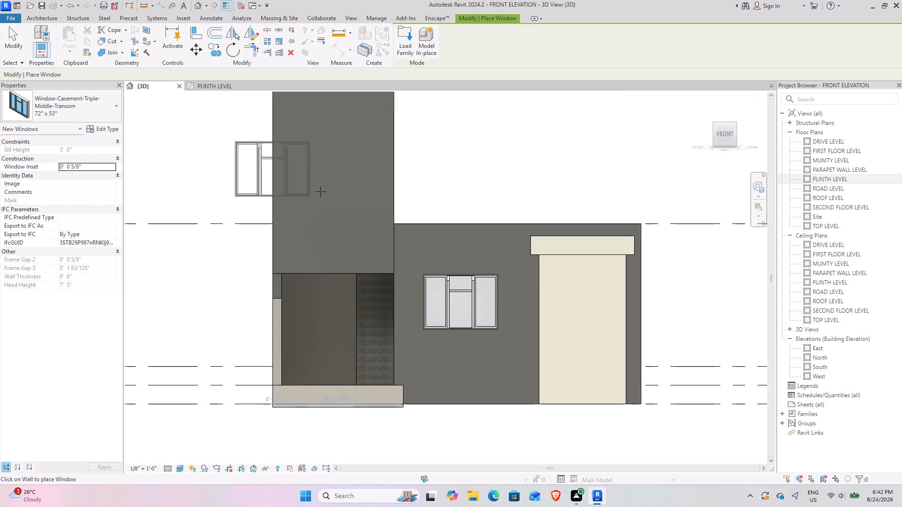
{"action": "left_click", "coordinate": [17, 44]}
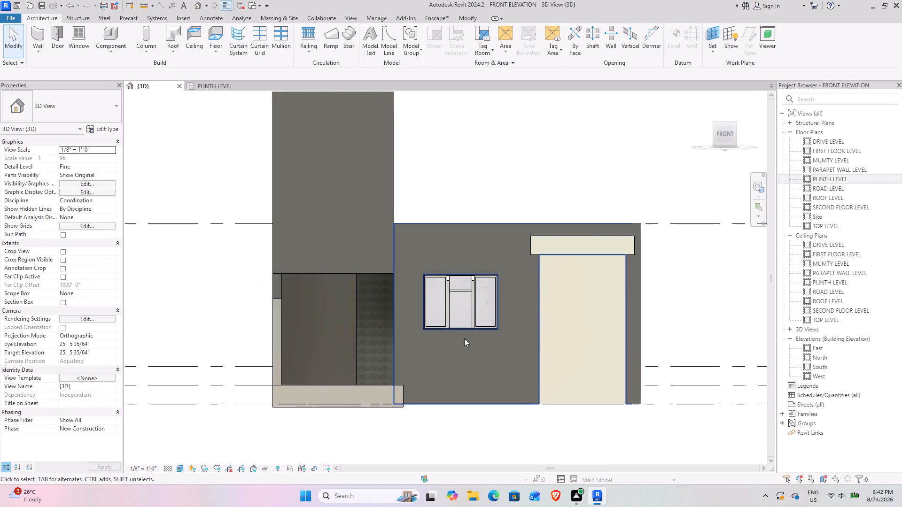
Examine the new window and the whole front facade in the 3D front view.
{"action": "left_click", "coordinate": [458, 327]}
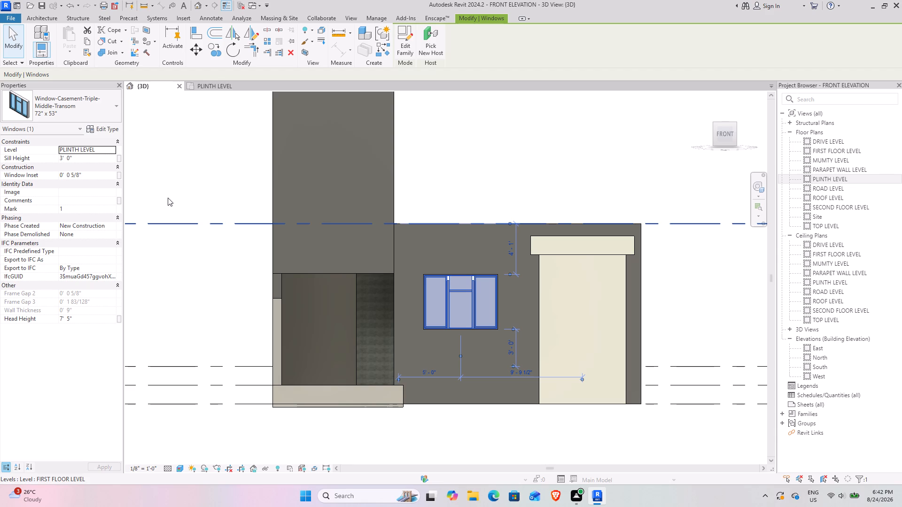
{"action": "left_click", "coordinate": [536, 131]}
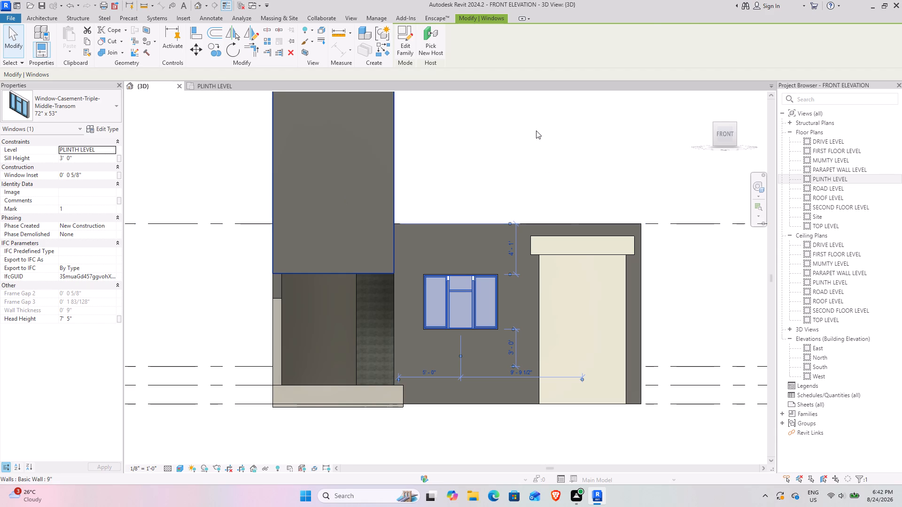
{"action": "scroll", "coordinate": [469, 298], "scroll_direction": "up", "scroll_amount": 7}
{"action": "scroll", "coordinate": [413, 277], "scroll_direction": "up", "scroll_amount": 2}
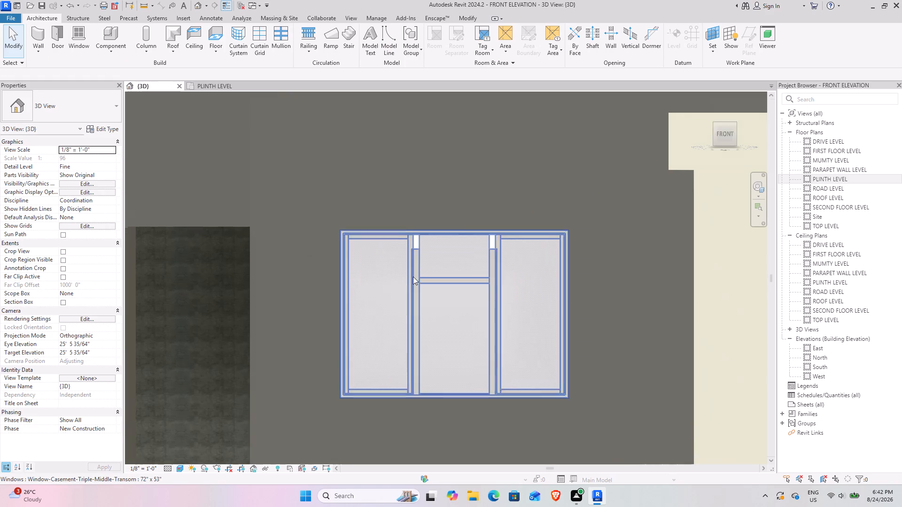
{"action": "scroll", "coordinate": [413, 277], "scroll_direction": "up", "scroll_amount": 5}
{"action": "scroll", "coordinate": [413, 275], "scroll_direction": "down", "scroll_amount": 6}
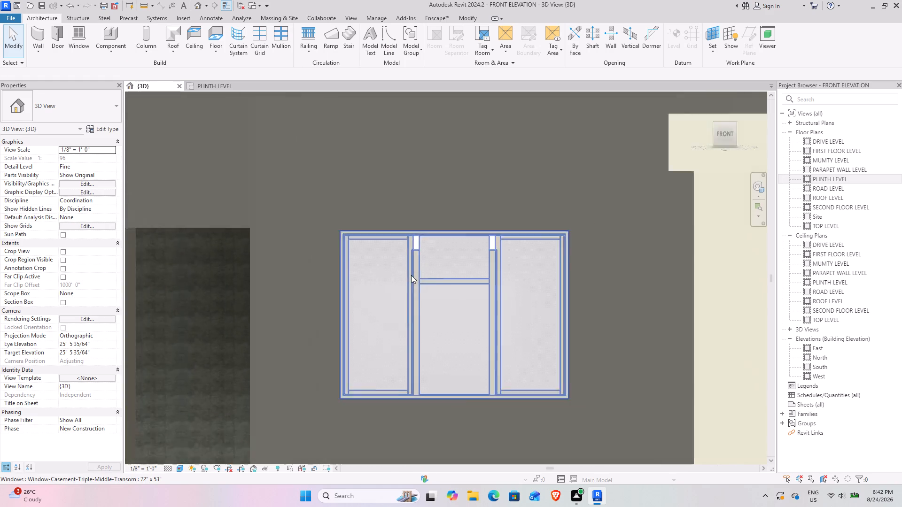
{"action": "scroll", "coordinate": [411, 275], "scroll_direction": "down", "scroll_amount": 9}
{"action": "middle_click_drag", "start_coordinate": [388, 353], "coordinate": [348, 329]}
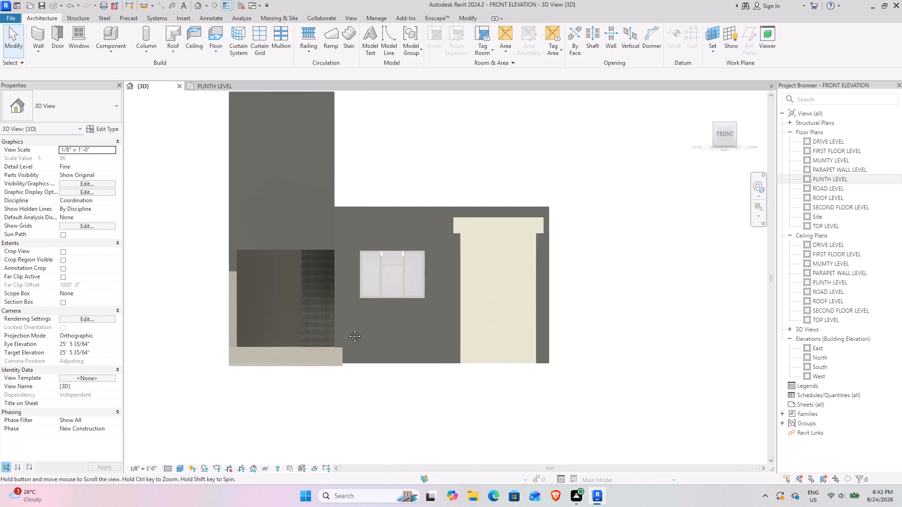
{"action": "middle_click_drag", "start_coordinate": [348, 329], "coordinate": [293, 335]}
{"action": "middle_click_drag", "start_coordinate": [319, 334], "coordinate": [389, 342]}
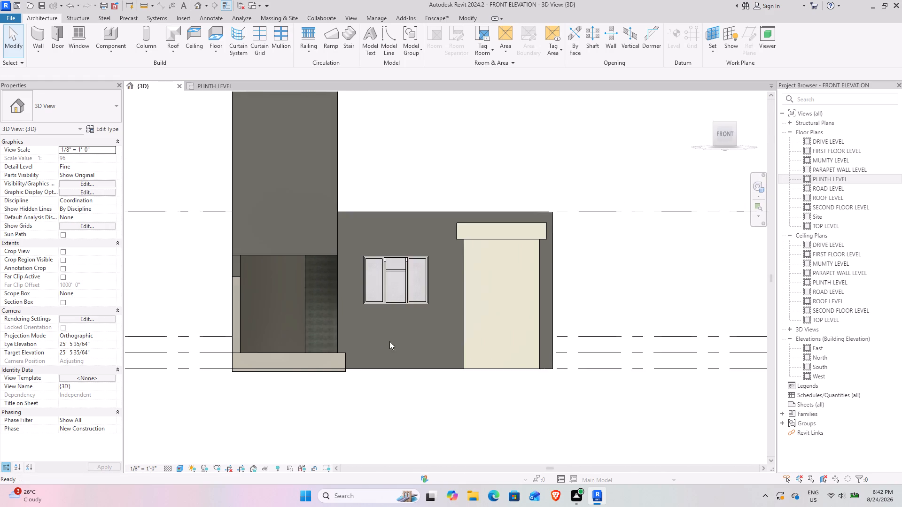
{"action": "scroll", "coordinate": [381, 336], "scroll_direction": "down", "scroll_amount": 6}
{"action": "scroll", "coordinate": [388, 269], "scroll_direction": "up", "scroll_amount": 3}
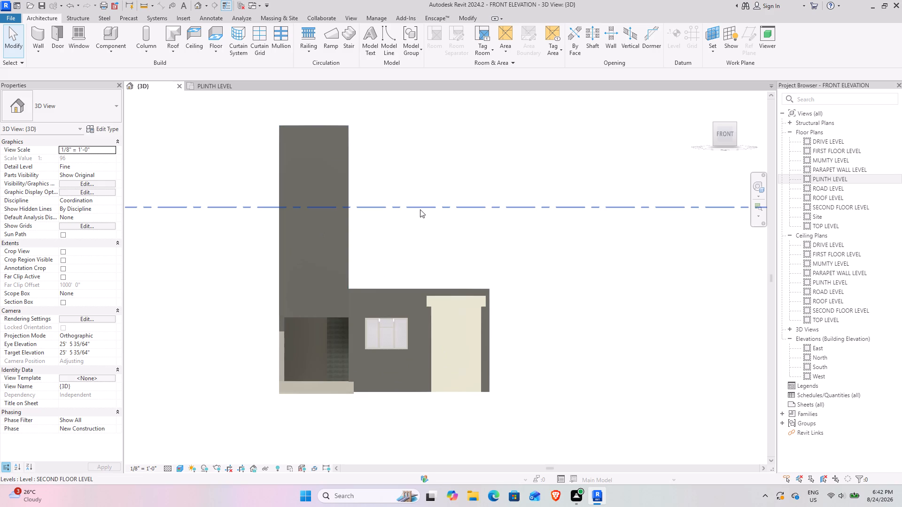
{"action": "scroll", "coordinate": [409, 216], "scroll_direction": "up", "scroll_amount": 1}
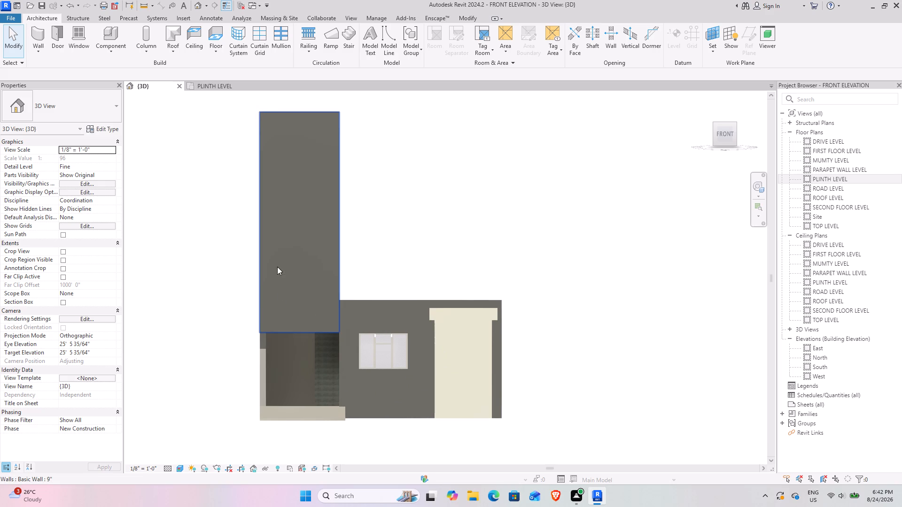
{"action": "scroll", "coordinate": [343, 246], "scroll_direction": "down", "scroll_amount": 1}
{"action": "middle_click_drag", "start_coordinate": [408, 224], "coordinate": [397, 197]}
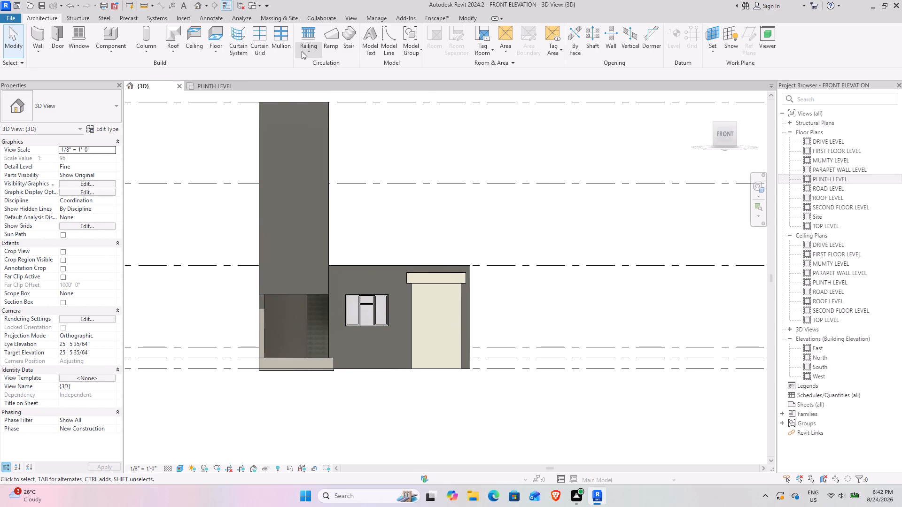
Create a perspective camera view from the PLINTH LEVEL floor plan, with the eye in front of the building, aimed through the new window.
{"action": "left_click", "coordinate": [214, 85]}
{"action": "scroll", "coordinate": [339, 201], "scroll_direction": "down", "scroll_amount": 8}
{"action": "middle_click_drag", "start_coordinate": [348, 321], "coordinate": [344, 316]}
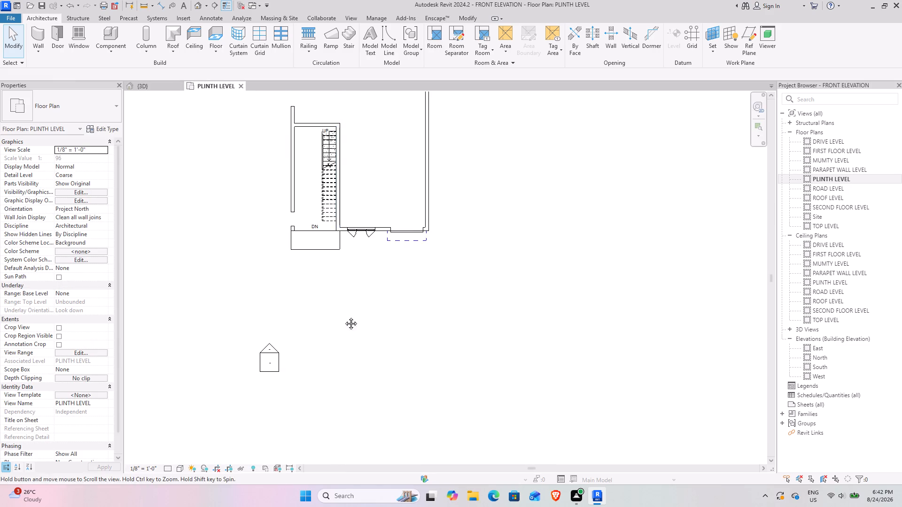
{"action": "middle_click_drag", "start_coordinate": [344, 316], "coordinate": [311, 245]}
{"action": "scroll", "coordinate": [288, 195], "scroll_direction": "up", "scroll_amount": 3}
{"action": "middle_click_drag", "start_coordinate": [284, 194], "coordinate": [338, 328]}
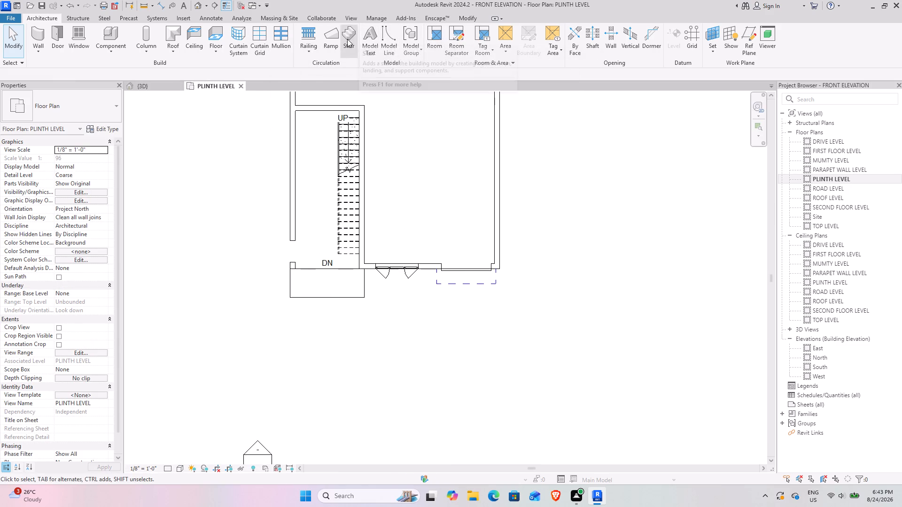
{"action": "left_click", "coordinate": [357, 17]}
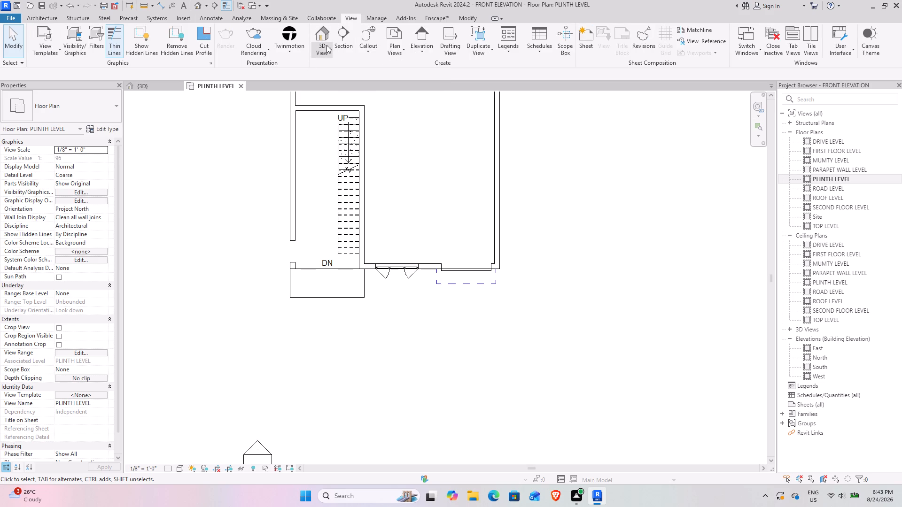
{"action": "left_click", "coordinate": [327, 49]}
{"action": "left_click", "coordinate": [339, 87]}
{"action": "scroll", "coordinate": [350, 384], "scroll_direction": "down", "scroll_amount": 3}
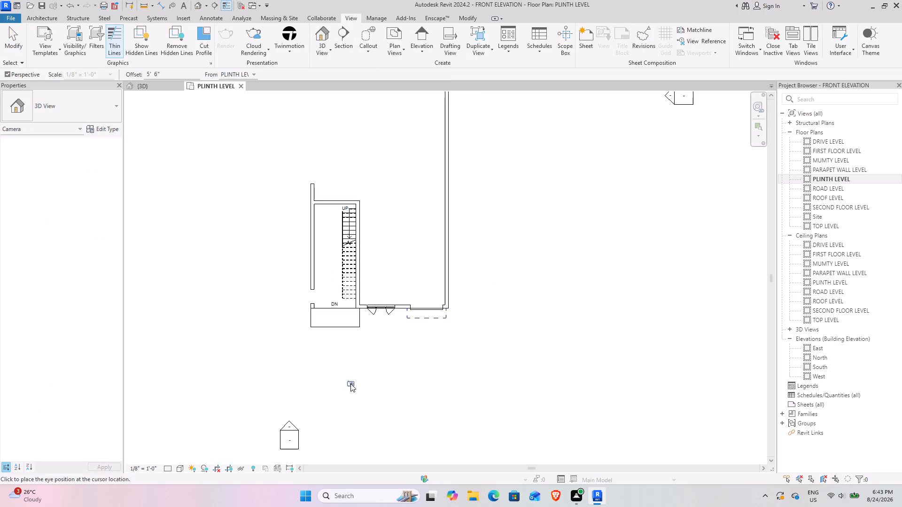
{"action": "left_click", "coordinate": [374, 444]}
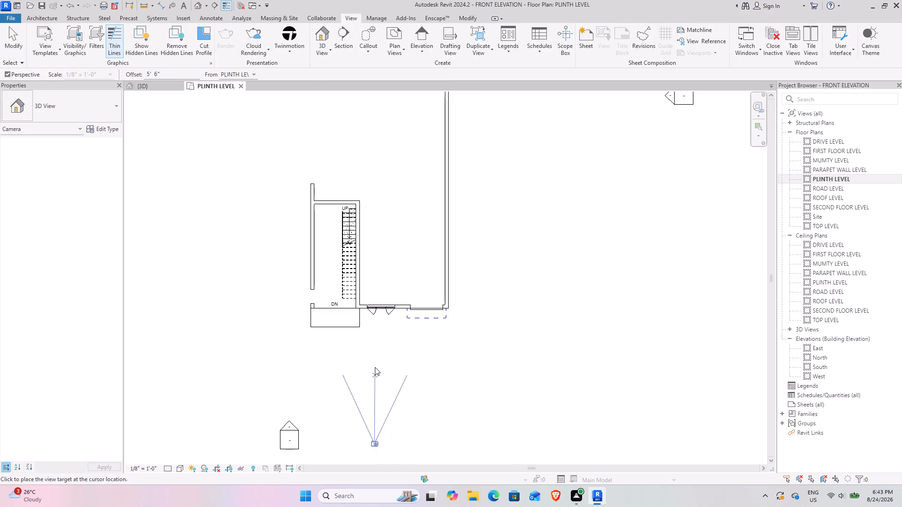
{"action": "left_click", "coordinate": [381, 176]}
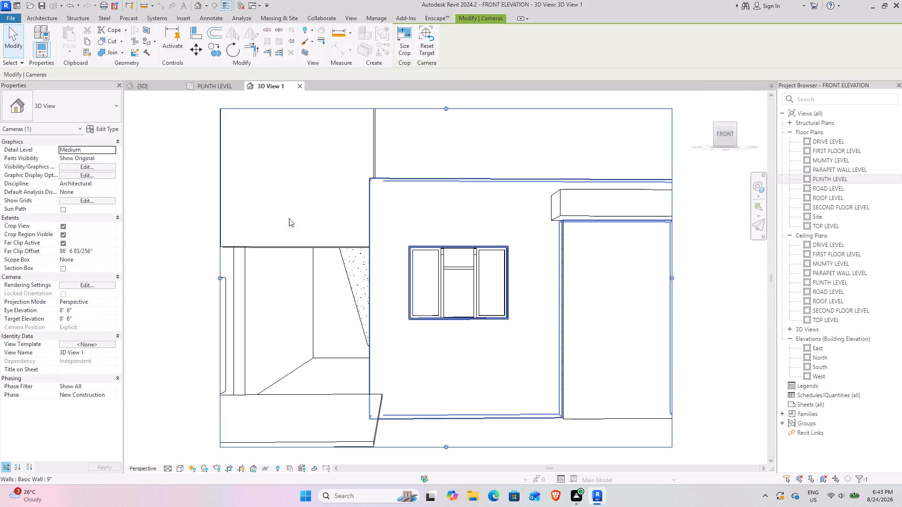
Enlarge the camera view's crop region on all four sides so it frames the whole front facade and the full tower.
{"action": "scroll", "coordinate": [358, 277], "scroll_direction": "down", "scroll_amount": 8}
{"action": "left_click_drag", "start_coordinate": [460, 275], "coordinate": [562, 273]}
{"action": "left_click_drag", "start_coordinate": [437, 220], "coordinate": [436, 196]}
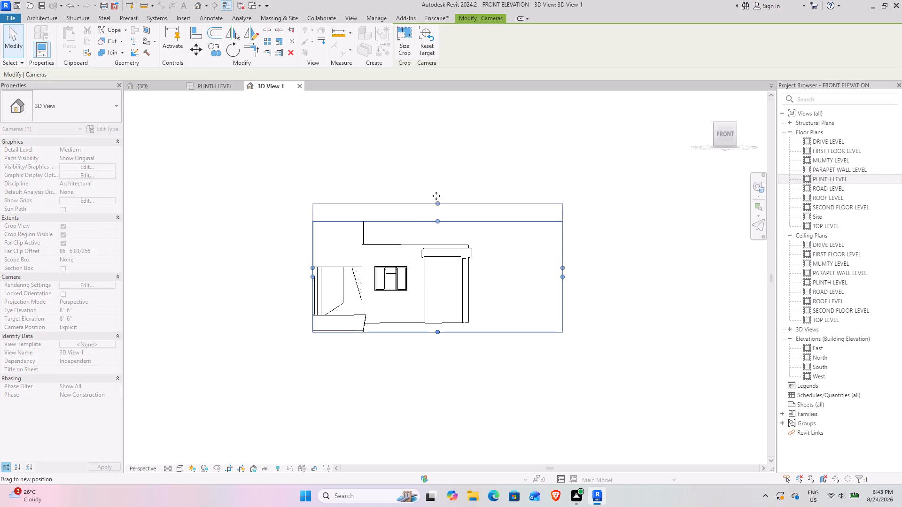
{"action": "left_click_drag", "start_coordinate": [436, 196], "coordinate": [427, 146]}
{"action": "left_click_drag", "start_coordinate": [311, 241], "coordinate": [222, 224]}
{"action": "left_click_drag", "start_coordinate": [393, 330], "coordinate": [391, 353]}
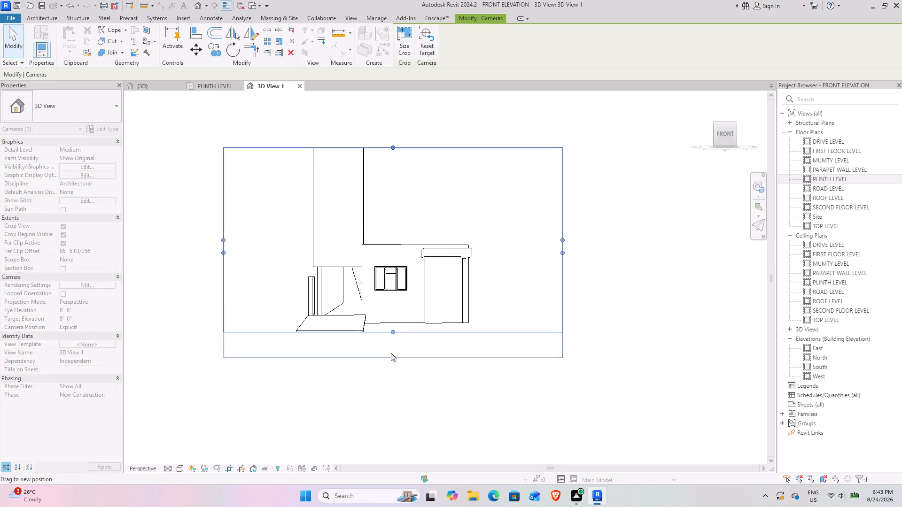
{"action": "left_click_drag", "start_coordinate": [391, 353], "coordinate": [391, 355]}
{"action": "left_click_drag", "start_coordinate": [392, 145], "coordinate": [395, 113]}
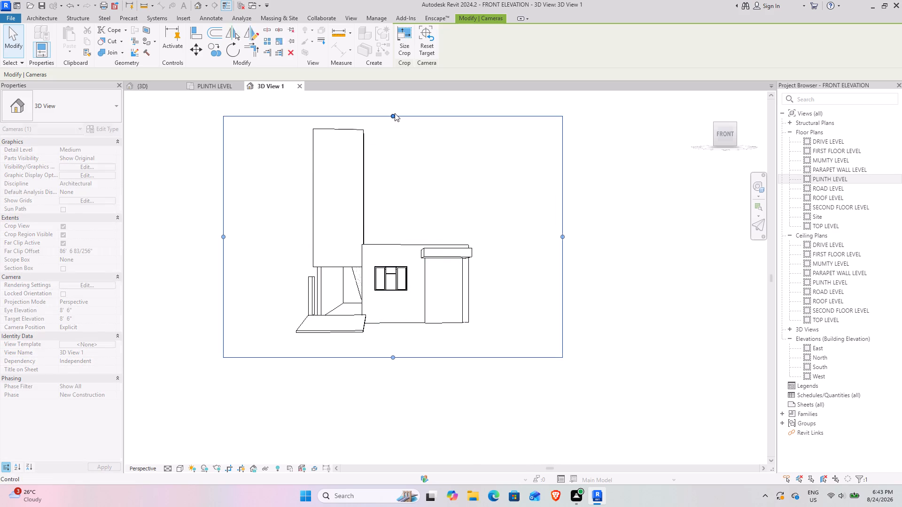
Turn the perspective camera slightly around the front facade and render the view at Draft quality.
{"action": "middle_click_drag", "start_coordinate": [388, 212], "coordinate": [389, 247]}
{"action": "scroll", "coordinate": [400, 291], "scroll_direction": "up", "scroll_amount": 4}
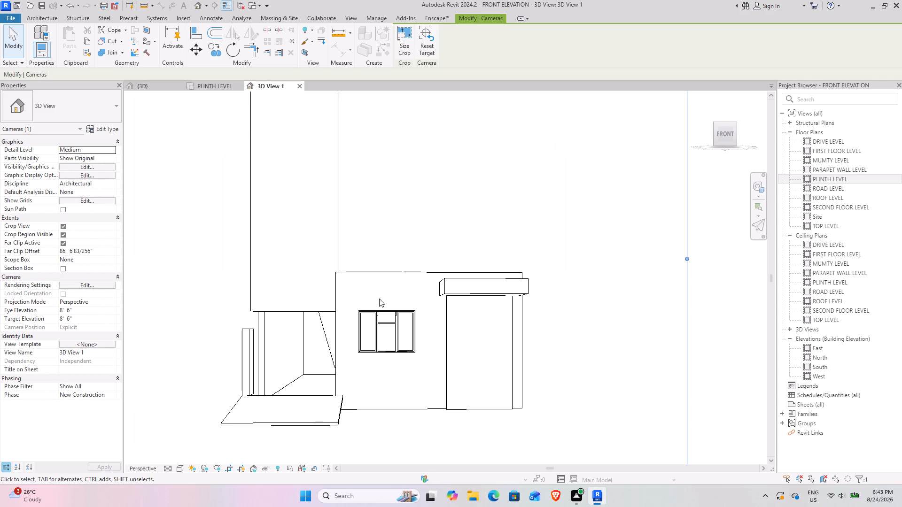
{"action": "middle_click_drag", "start_coordinate": [373, 297], "coordinate": [394, 270]}
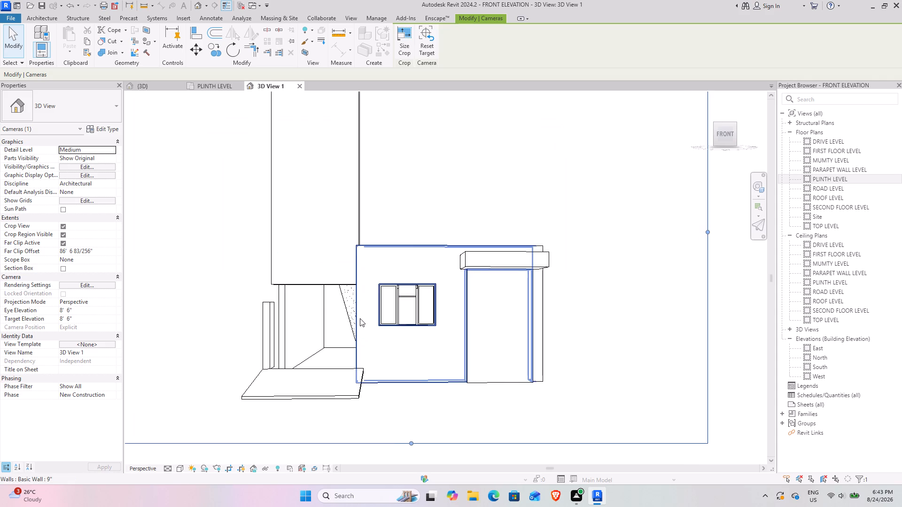
{"action": "scroll", "coordinate": [360, 318], "scroll_direction": "down", "scroll_amount": 2}
{"action": "middle_click_drag", "start_coordinate": [349, 320], "coordinate": [349, 320], "text": "shift"}
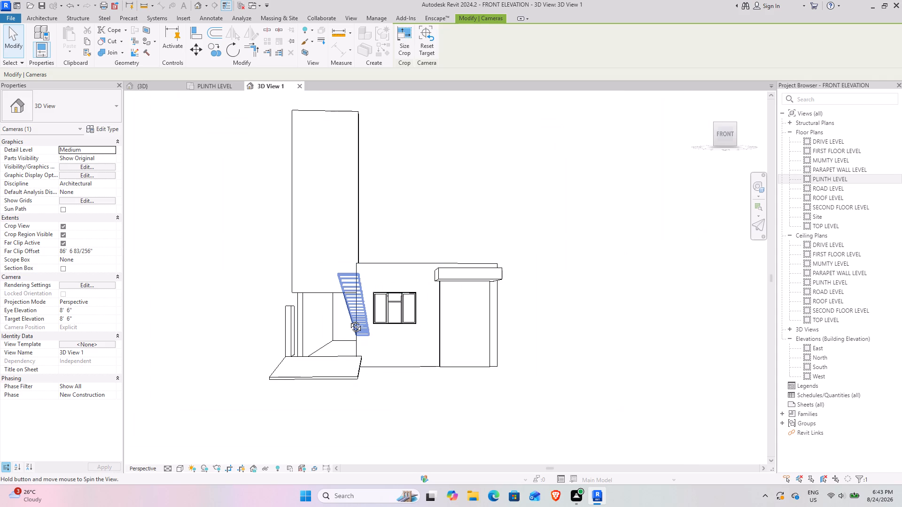
{"action": "middle_click_drag", "start_coordinate": [349, 320], "coordinate": [357, 323], "text": "shift"}
{"action": "scroll", "coordinate": [446, 193], "scroll_direction": "down", "scroll_amount": 1}
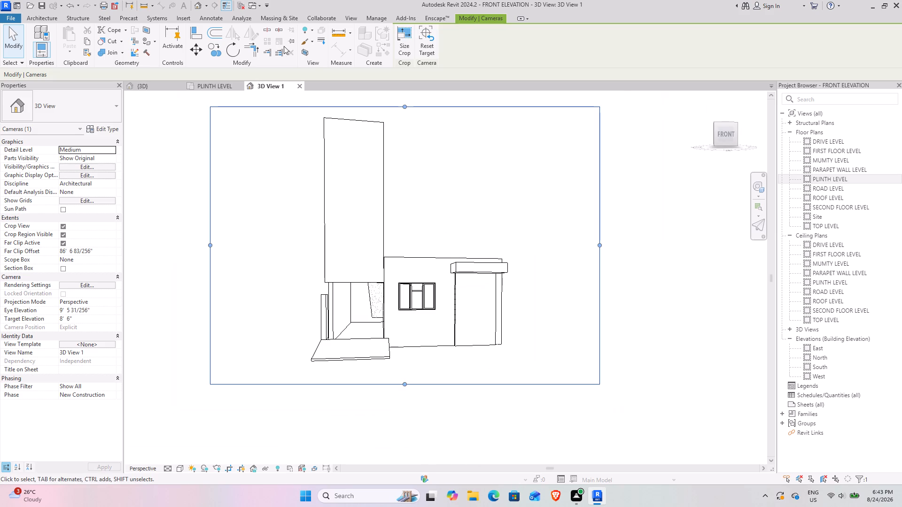
{"action": "left_click", "coordinate": [703, 255]}
{"action": "left_click", "coordinate": [319, 57]}
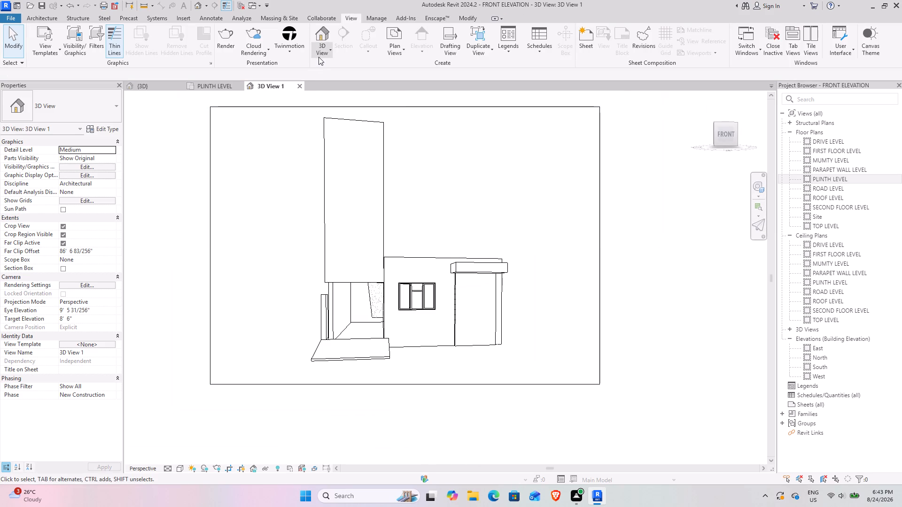
{"action": "left_click", "coordinate": [319, 57]}
{"action": "left_click", "coordinate": [218, 32]}
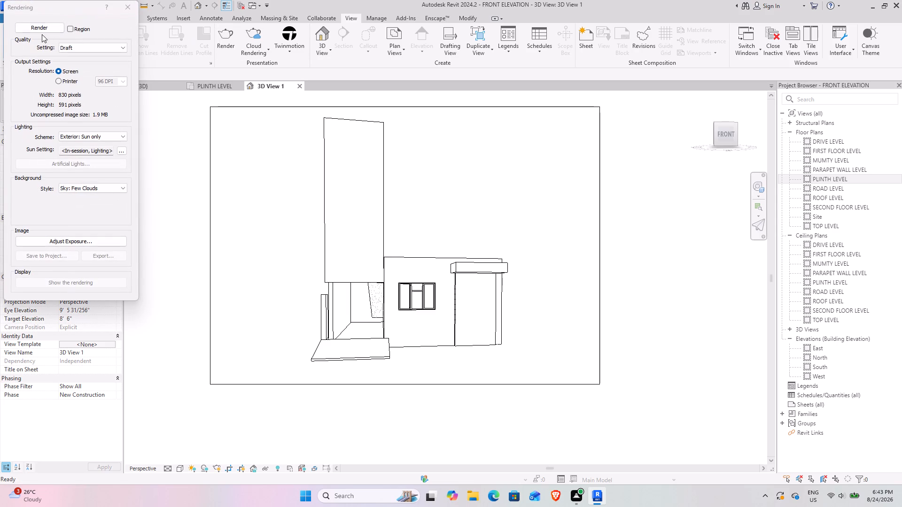
{"action": "left_click", "coordinate": [33, 30]}
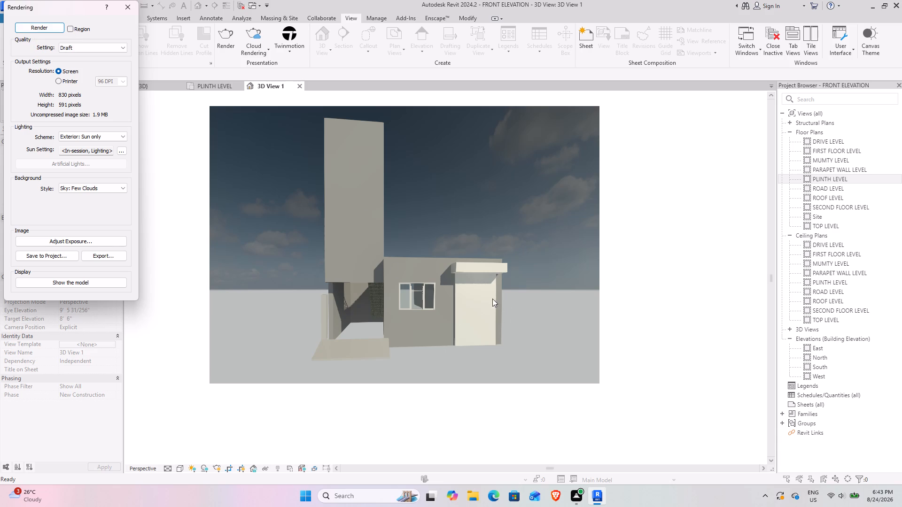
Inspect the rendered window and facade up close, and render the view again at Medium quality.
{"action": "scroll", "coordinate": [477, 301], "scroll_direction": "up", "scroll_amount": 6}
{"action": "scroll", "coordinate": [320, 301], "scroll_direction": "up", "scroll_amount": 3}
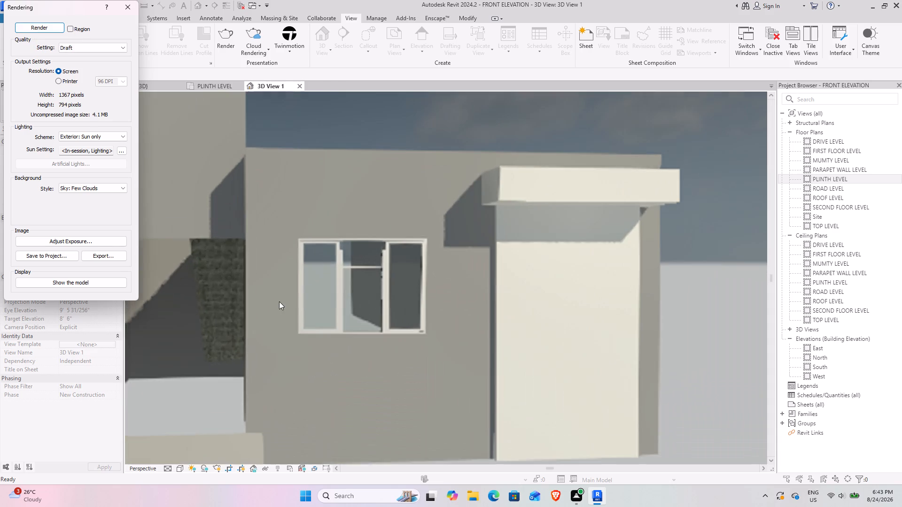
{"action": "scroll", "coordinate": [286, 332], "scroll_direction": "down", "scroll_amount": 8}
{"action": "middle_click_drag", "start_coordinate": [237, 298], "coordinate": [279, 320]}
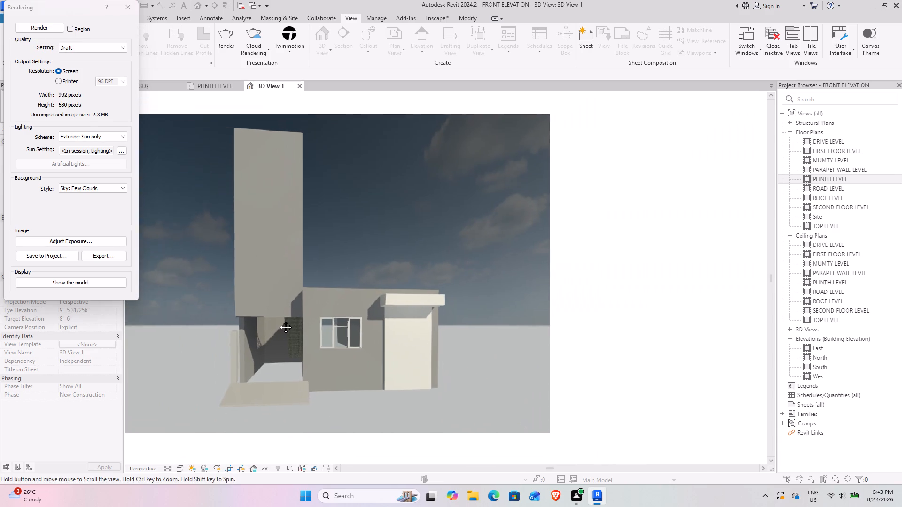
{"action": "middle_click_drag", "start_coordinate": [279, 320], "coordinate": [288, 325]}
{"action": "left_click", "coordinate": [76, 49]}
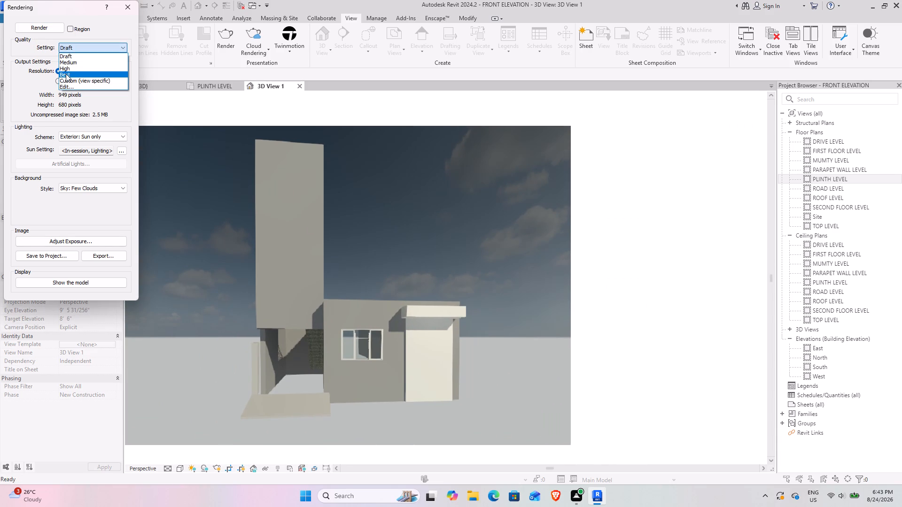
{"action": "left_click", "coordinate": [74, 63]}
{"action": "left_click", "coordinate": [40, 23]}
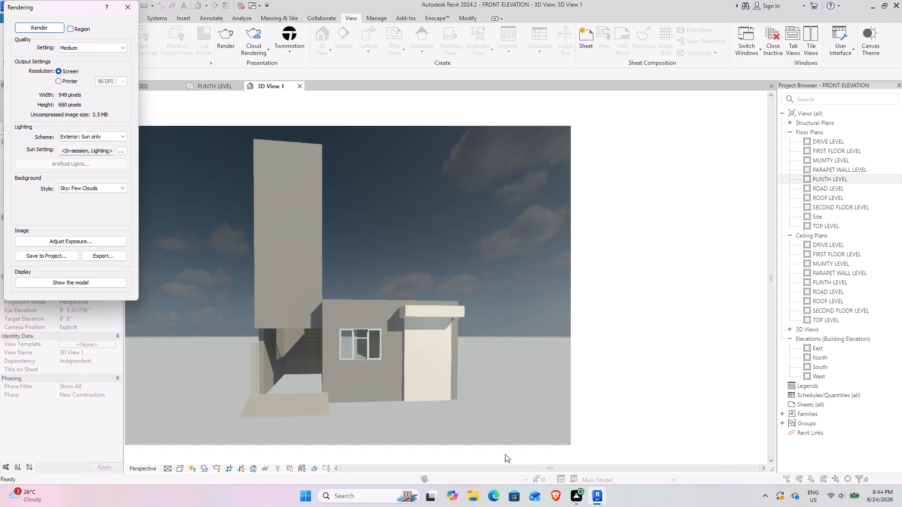
Check the window in the rendered image and start a new render of the view at High quality.
{"action": "scroll", "coordinate": [348, 369], "scroll_direction": "up", "scroll_amount": 13}
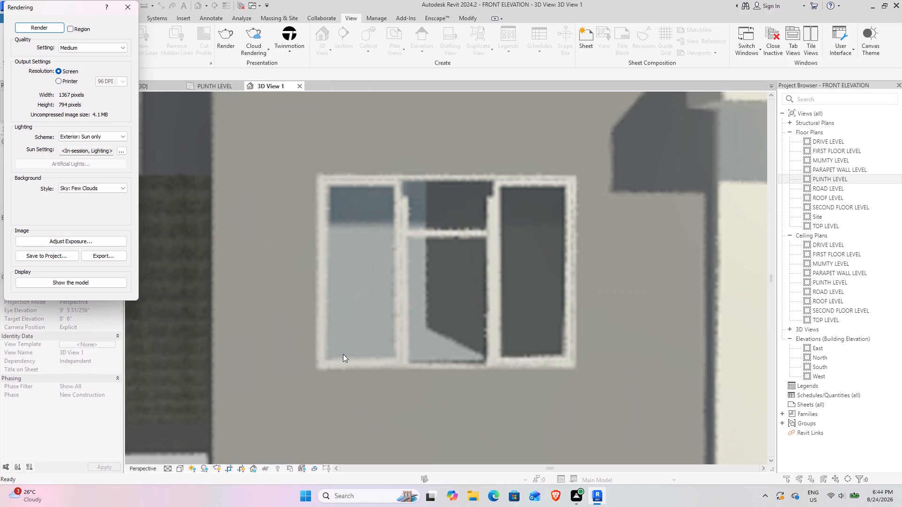
{"action": "scroll", "coordinate": [343, 354], "scroll_direction": "down", "scroll_amount": 9}
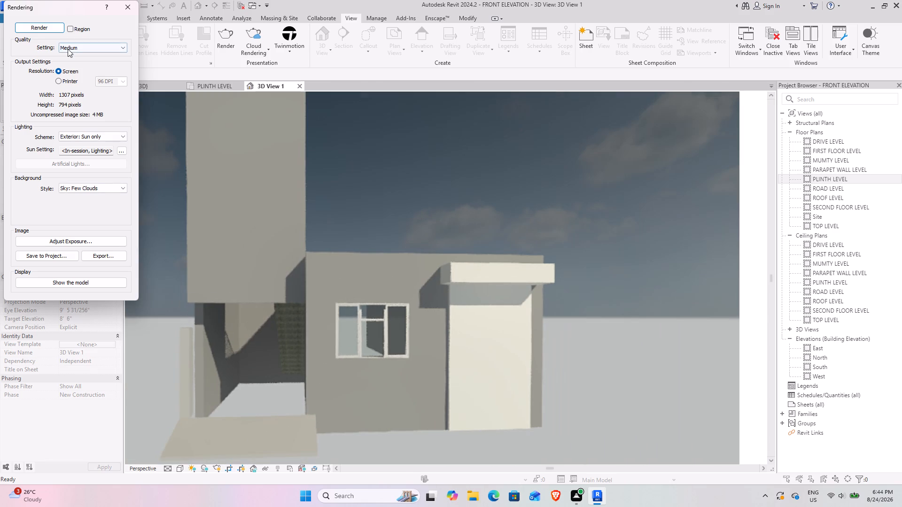
{"action": "left_click", "coordinate": [88, 46]}
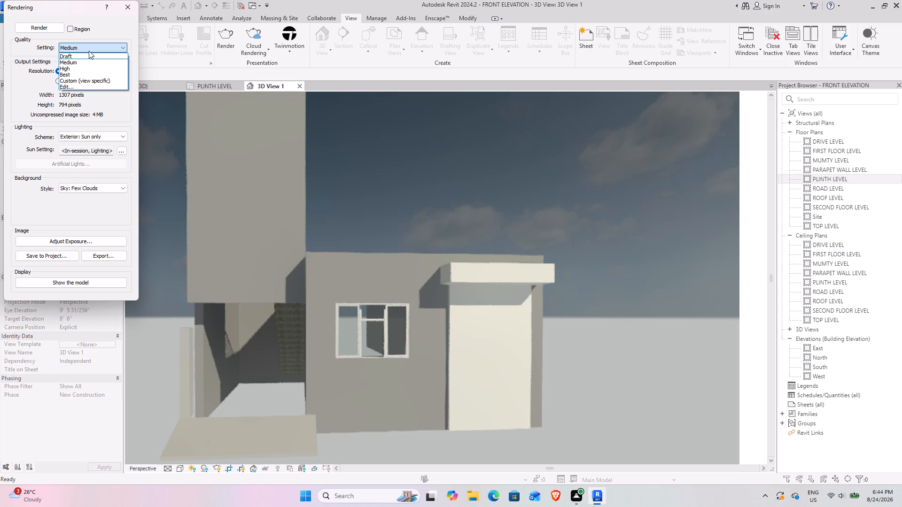
{"action": "left_click", "coordinate": [81, 66]}
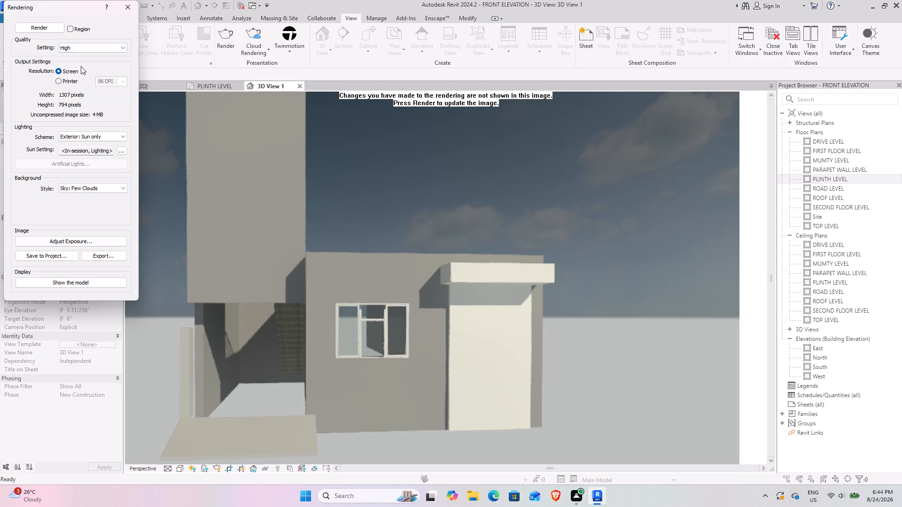
{"action": "left_click", "coordinate": [47, 28]}
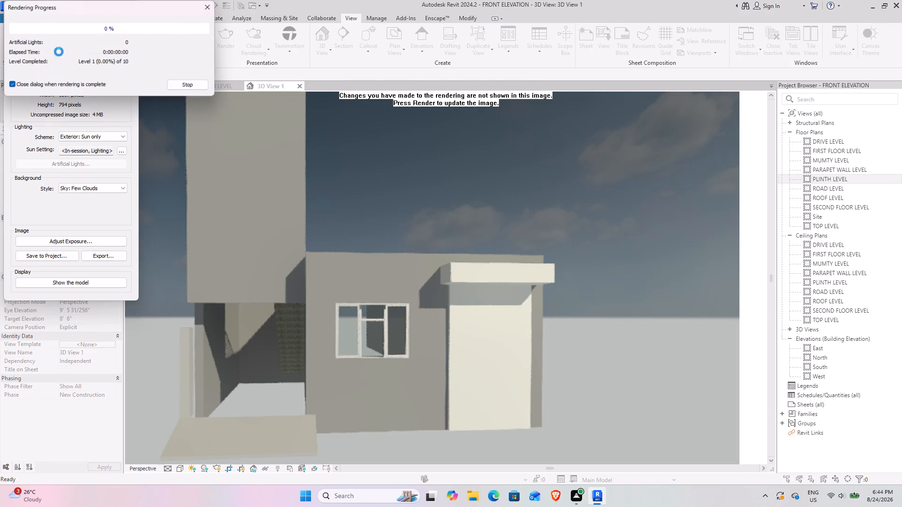
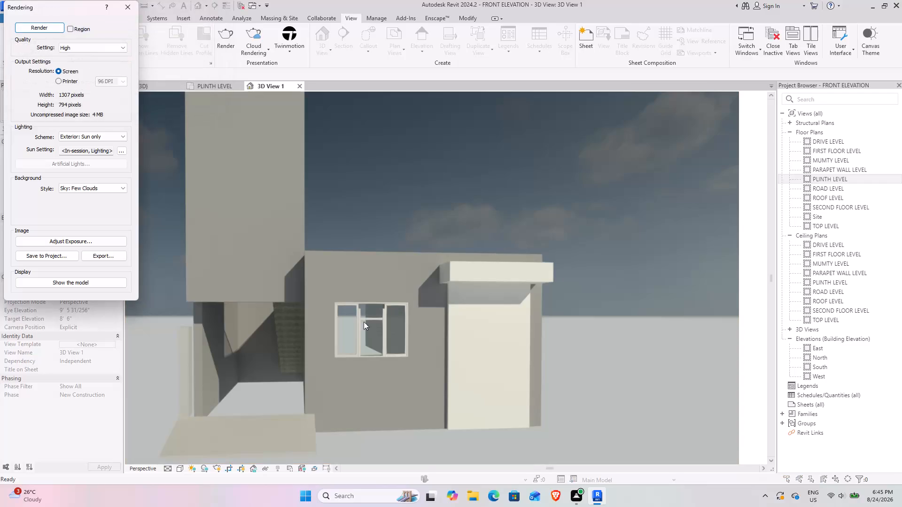
Examine the High quality render of the front facade and close the rendering settings.
{"action": "scroll", "coordinate": [397, 312], "scroll_direction": "up", "scroll_amount": 14}
{"action": "scroll", "coordinate": [343, 355], "scroll_direction": "down", "scroll_amount": 18}
{"action": "middle_click_drag", "start_coordinate": [340, 354], "coordinate": [400, 263]}
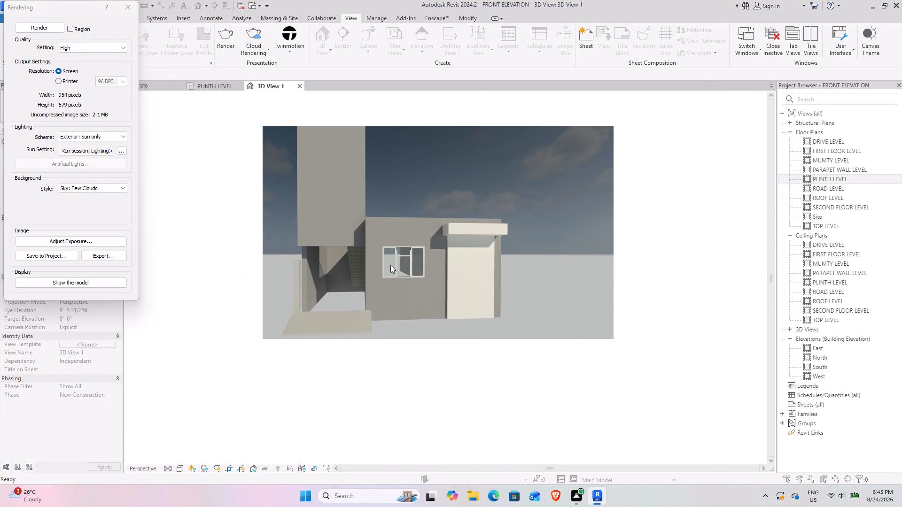
{"action": "scroll", "coordinate": [342, 270], "scroll_direction": "up", "scroll_amount": 4}
{"action": "middle_click_drag", "start_coordinate": [439, 217], "coordinate": [401, 278]}
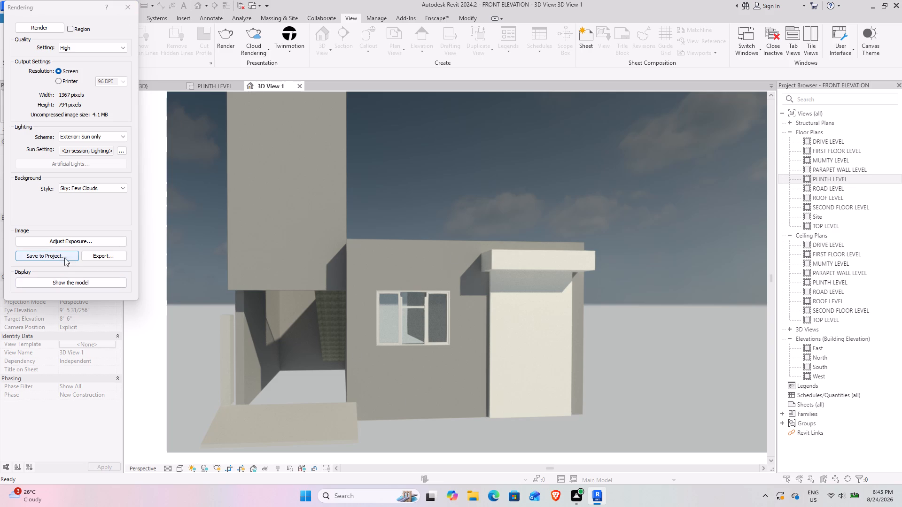
{"action": "left_click", "coordinate": [124, 6]}
{"action": "scroll", "coordinate": [326, 292], "scroll_direction": "down", "scroll_amount": 6}
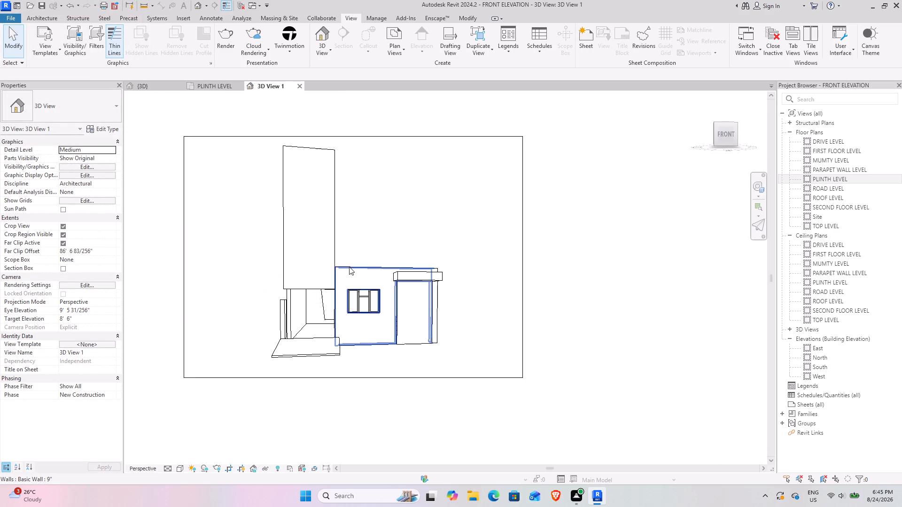
{"action": "middle_click_drag", "start_coordinate": [350, 265], "coordinate": [350, 280]}
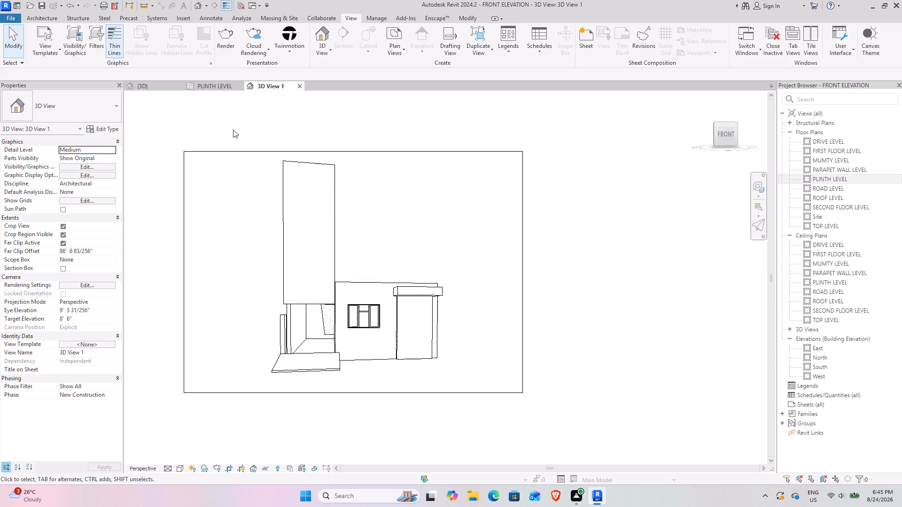
{"action": "left_click", "coordinate": [306, 118]}
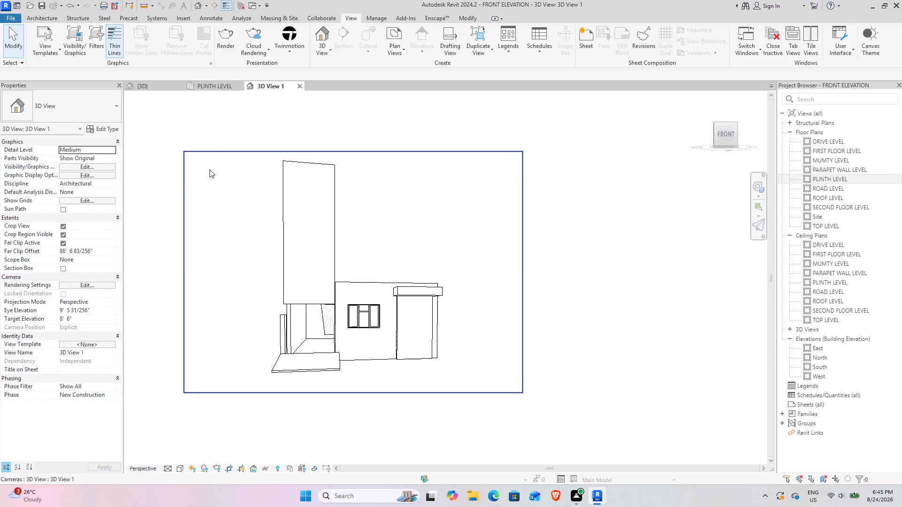
Examine the entrance opening, side wall, pillar and ramp in the PLINTH LEVEL plan and the default 3D view.
{"action": "left_click", "coordinate": [203, 84]}
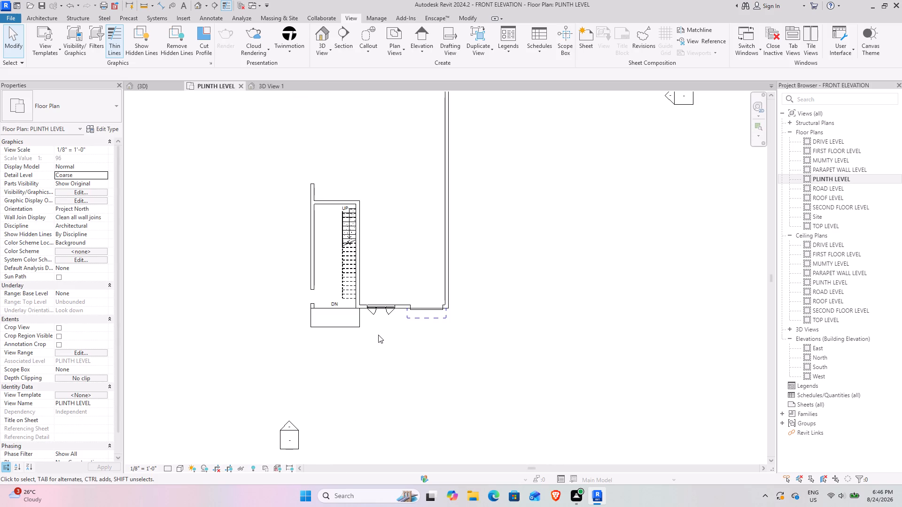
{"action": "scroll", "coordinate": [365, 314], "scroll_direction": "up", "scroll_amount": 6}
{"action": "middle_click_drag", "start_coordinate": [426, 330], "coordinate": [404, 349]}
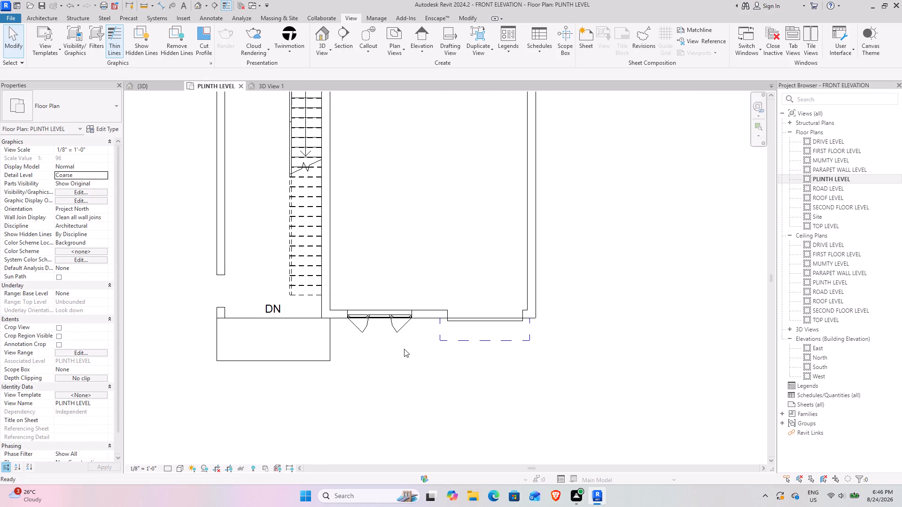
{"action": "left_click", "coordinate": [130, 89]}
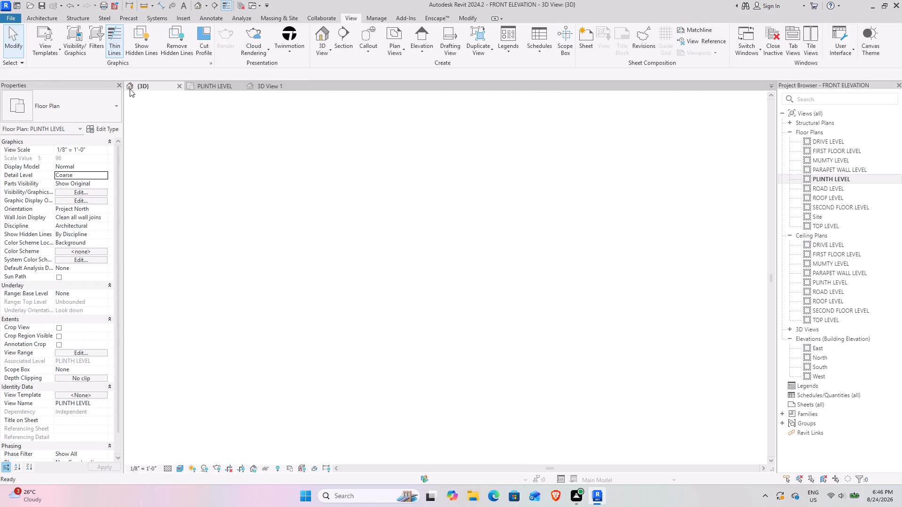
{"action": "scroll", "coordinate": [305, 360], "scroll_direction": "up", "scroll_amount": 5}
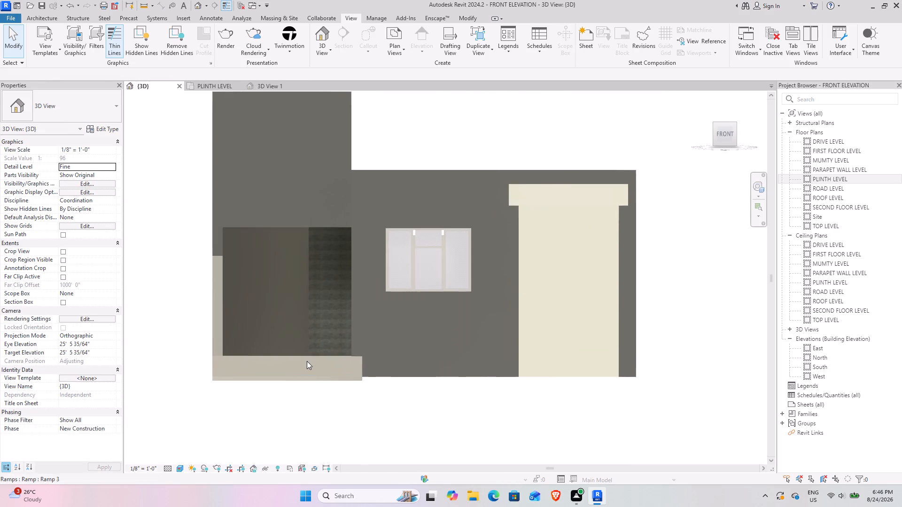
{"action": "middle_click_drag", "start_coordinate": [325, 347], "coordinate": [325, 399], "text": "shift"}
{"action": "middle_click_drag", "start_coordinate": [322, 405], "coordinate": [385, 300]}
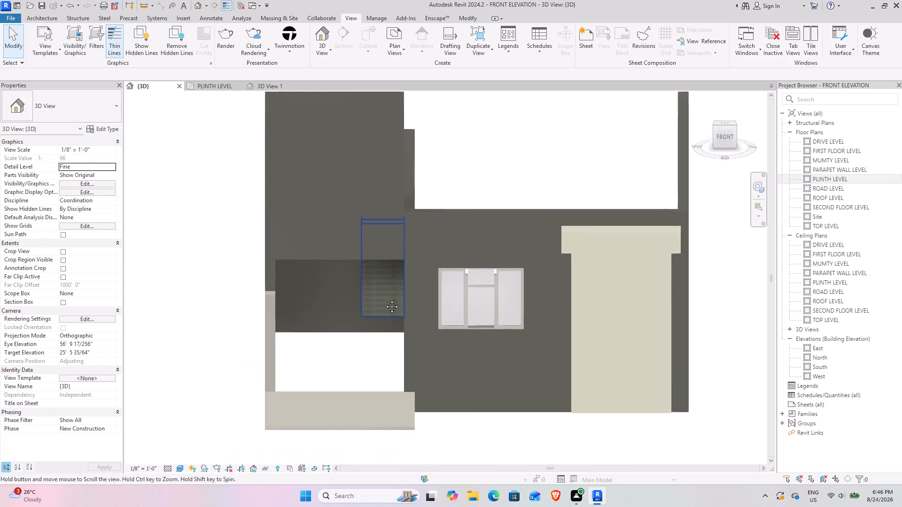
{"action": "middle_click_drag", "start_coordinate": [385, 300], "coordinate": [389, 292]}
{"action": "middle_click_drag", "start_coordinate": [308, 315], "coordinate": [294, 305], "text": "shift"}
{"action": "middle_click_drag", "start_coordinate": [273, 312], "coordinate": [250, 333], "text": "shift"}
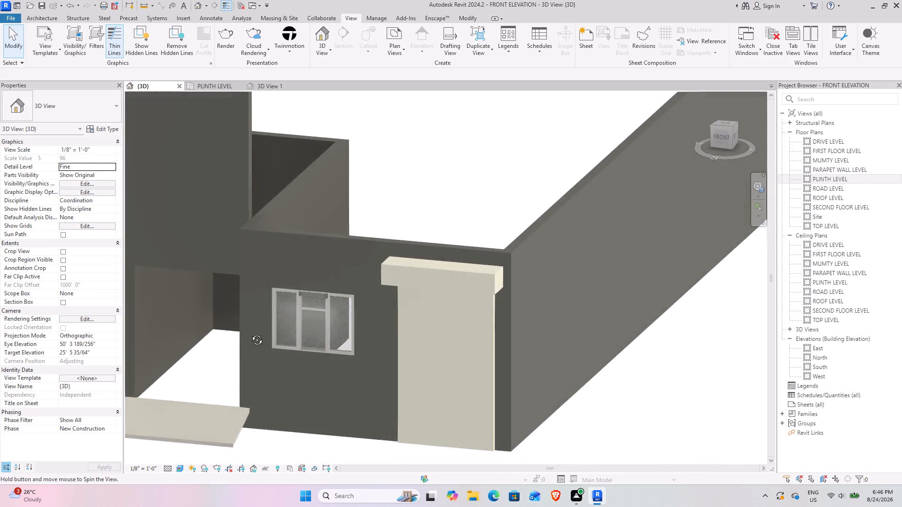
{"action": "middle_click_drag", "start_coordinate": [250, 333], "coordinate": [249, 337], "text": "shift"}
{"action": "middle_click_drag", "start_coordinate": [248, 341], "coordinate": [349, 283]}
{"action": "scroll", "coordinate": [210, 348], "scroll_direction": "up", "scroll_amount": 7}
{"action": "middle_click_drag", "start_coordinate": [218, 352], "coordinate": [177, 352], "text": "shift"}
{"action": "middle_click_drag", "start_coordinate": [173, 348], "coordinate": [527, 320]}
{"action": "scroll", "coordinate": [251, 338], "scroll_direction": "down", "scroll_amount": 5}
{"action": "middle_click_drag", "start_coordinate": [238, 336], "coordinate": [349, 336]}
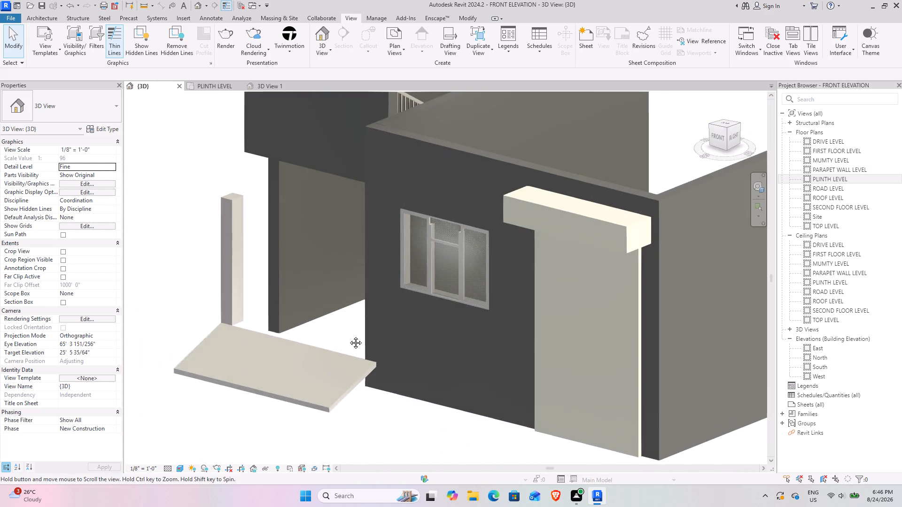
{"action": "middle_click_drag", "start_coordinate": [349, 336], "coordinate": [357, 336]}
{"action": "scroll", "coordinate": [260, 284], "scroll_direction": "down", "scroll_amount": 3}
{"action": "middle_click_drag", "start_coordinate": [250, 325], "coordinate": [265, 319], "text": "shift"}
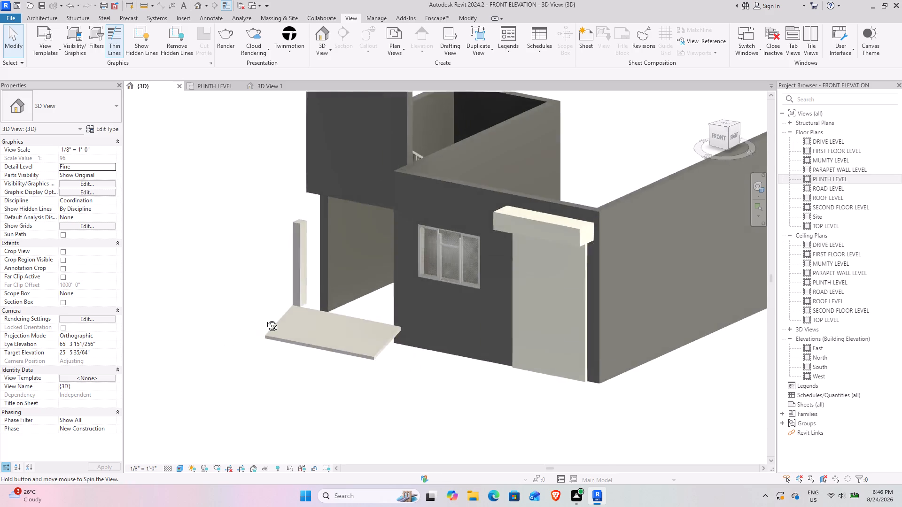
{"action": "middle_click_drag", "start_coordinate": [265, 319], "coordinate": [306, 282], "text": "shift"}
{"action": "middle_click_drag", "start_coordinate": [363, 273], "coordinate": [139, 407]}
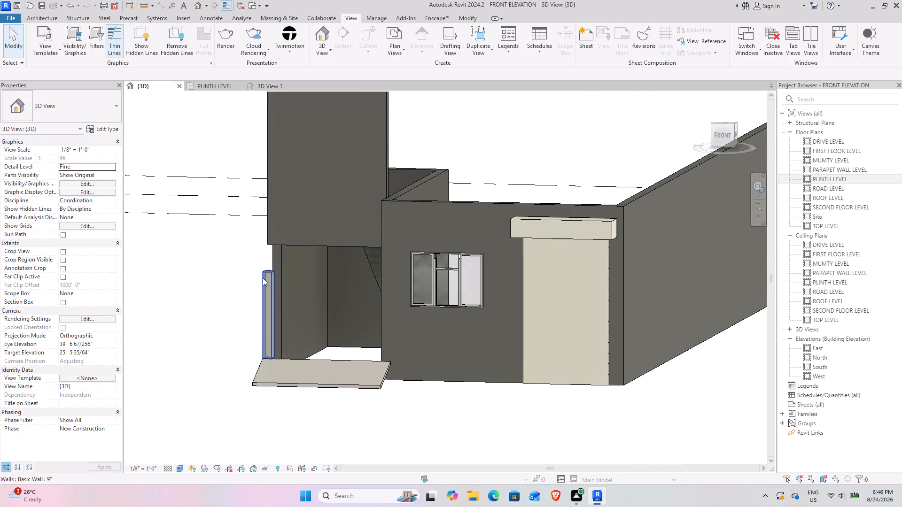
Open the pillar beside the entrance ramp for in-place editing, check its extrusion settings, and exit the in-place editor.
{"action": "left_click", "coordinate": [269, 274]}
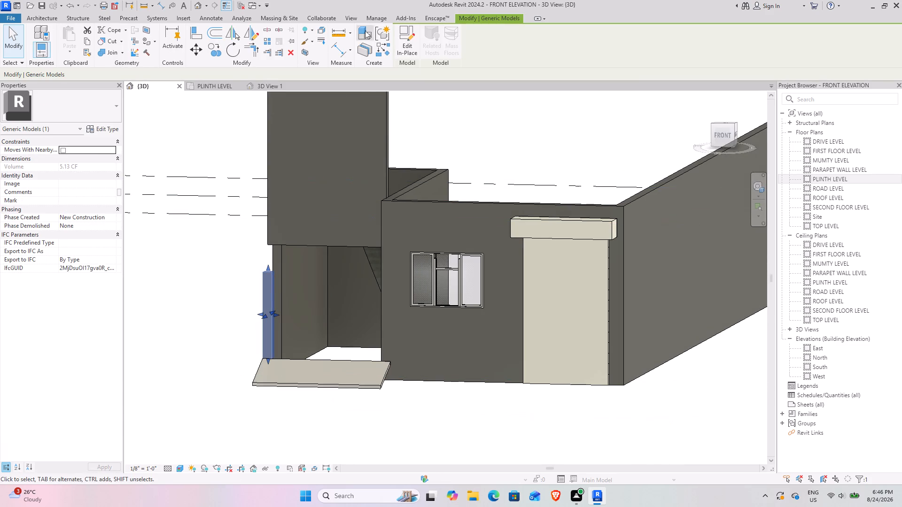
{"action": "left_click", "coordinate": [401, 37]}
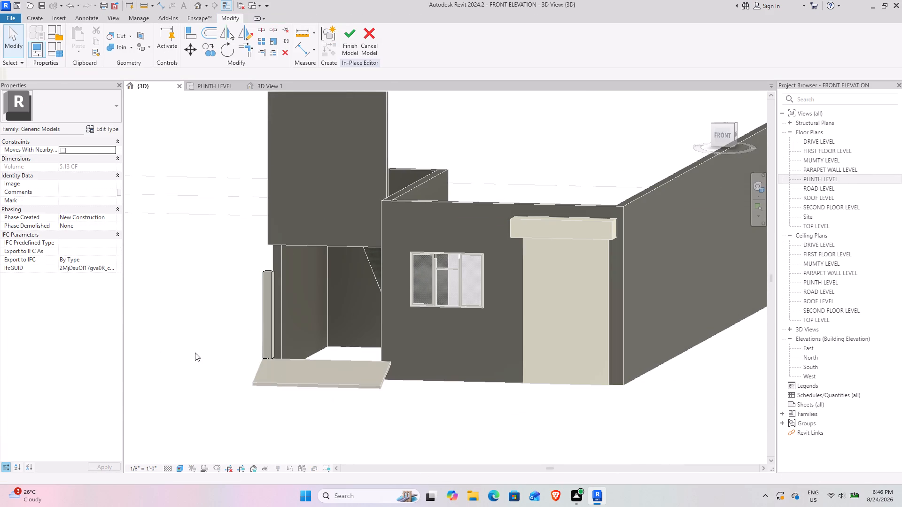
{"action": "left_click", "coordinate": [278, 291]}
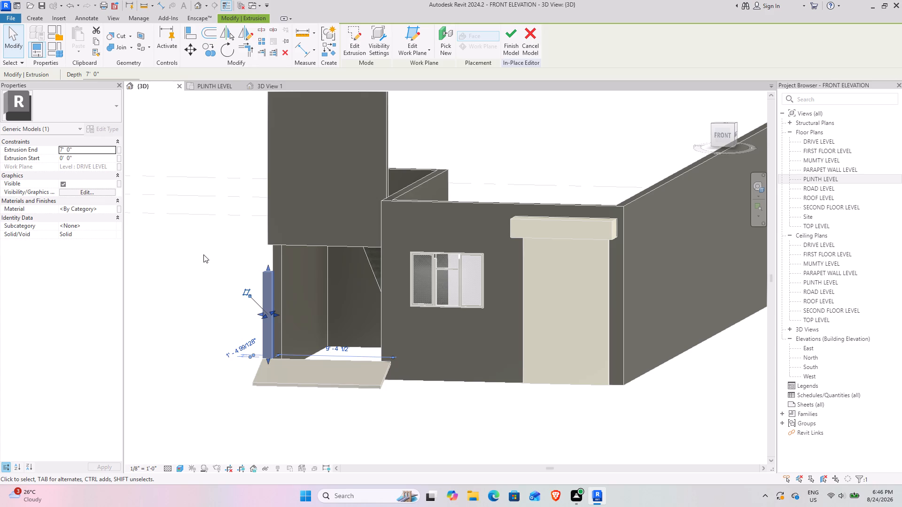
{"action": "left_click", "coordinate": [203, 260]}
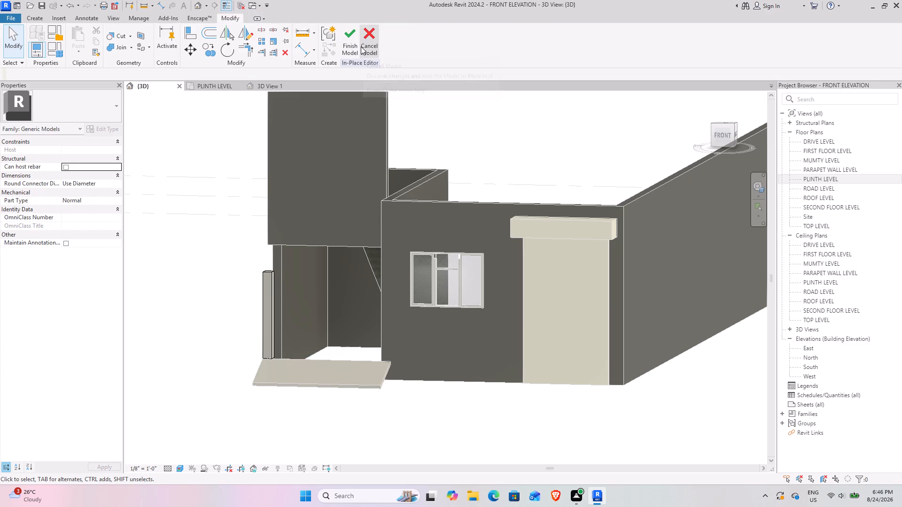
{"action": "left_click", "coordinate": [361, 46]}
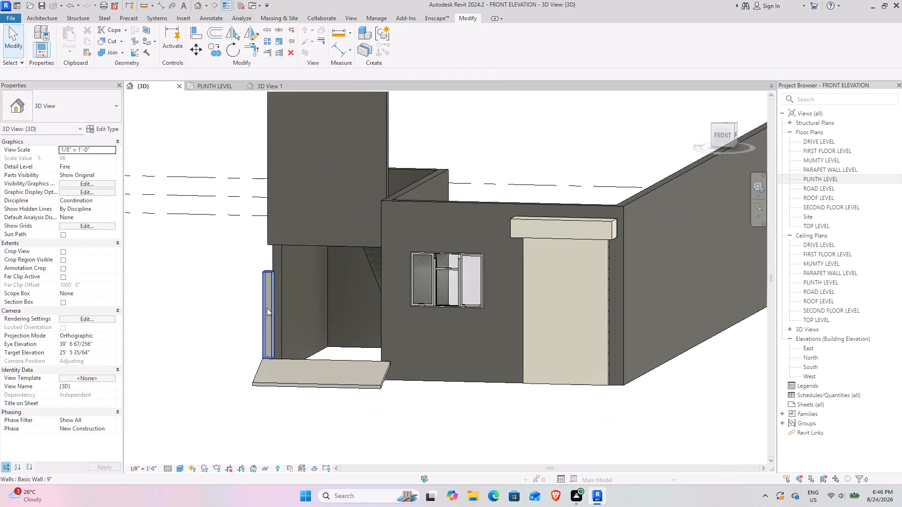
In the PLINTH LEVEL plan, set up a new 9" Basic Wall with base ROAD LEVEL, top Unconnected and height 6'.
{"action": "left_click", "coordinate": [211, 83]}
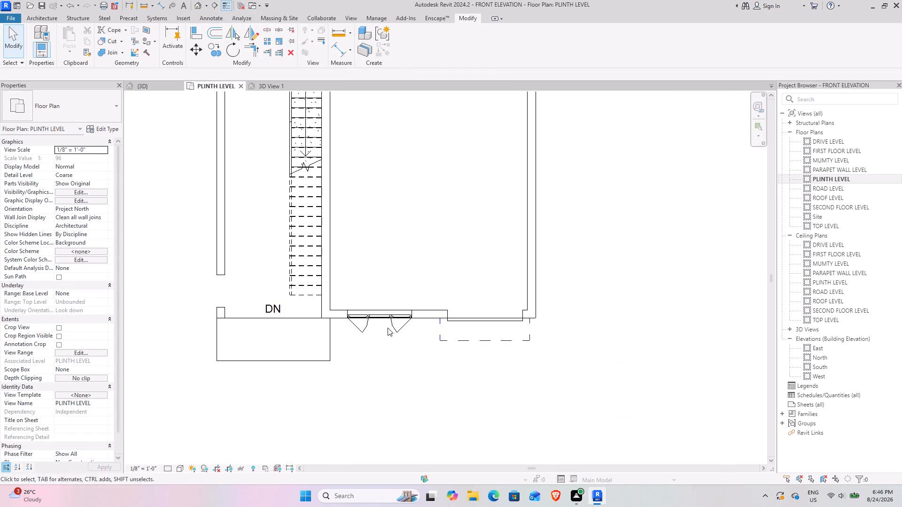
{"action": "scroll", "coordinate": [194, 292], "scroll_direction": "up", "scroll_amount": 7}
{"action": "middle_click_drag", "start_coordinate": [211, 283], "coordinate": [261, 308]}
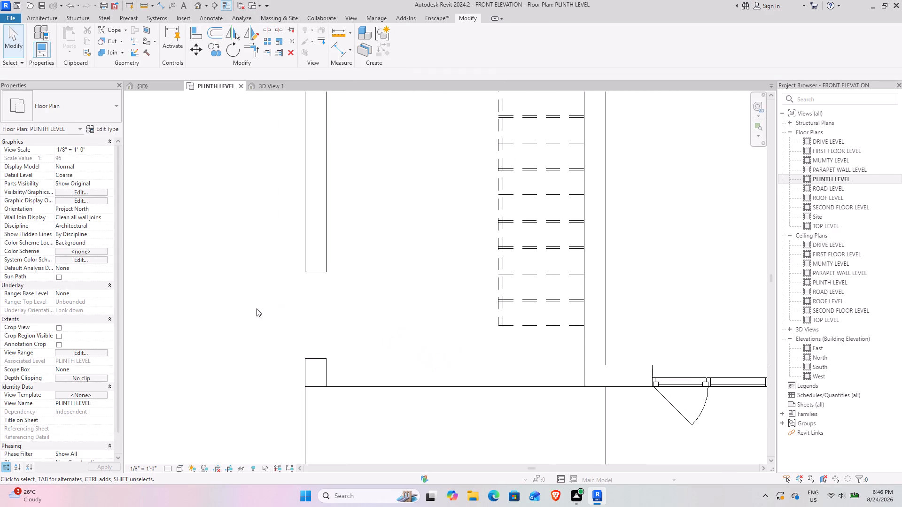
{"action": "left_click", "coordinate": [37, 16]}
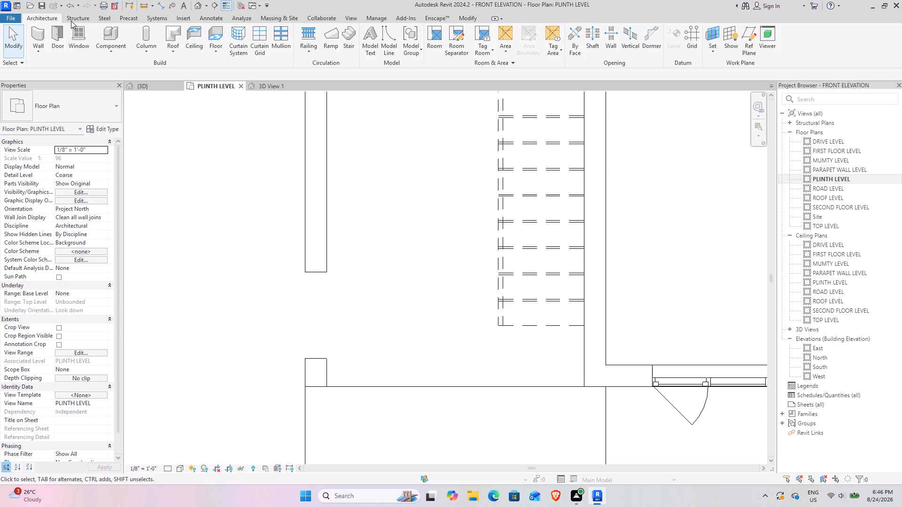
{"action": "left_click", "coordinate": [40, 29]}
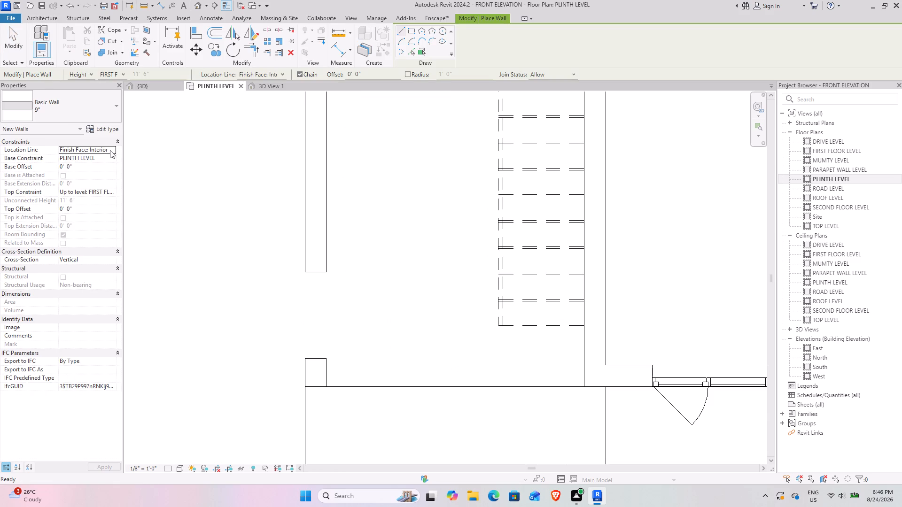
{"action": "left_click", "coordinate": [112, 160]}
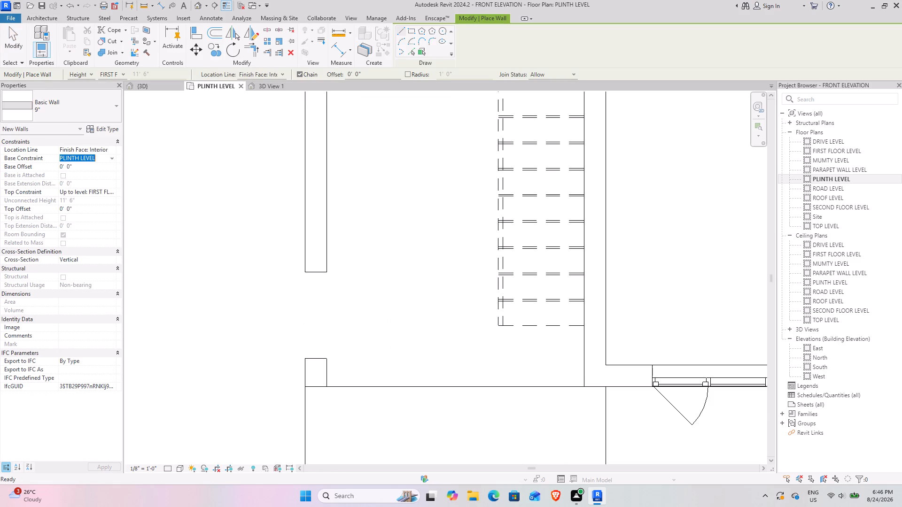
{"action": "scroll", "coordinate": [77, 172], "scroll_direction": "up", "scroll_amount": 3}
{"action": "left_click", "coordinate": [79, 164]}
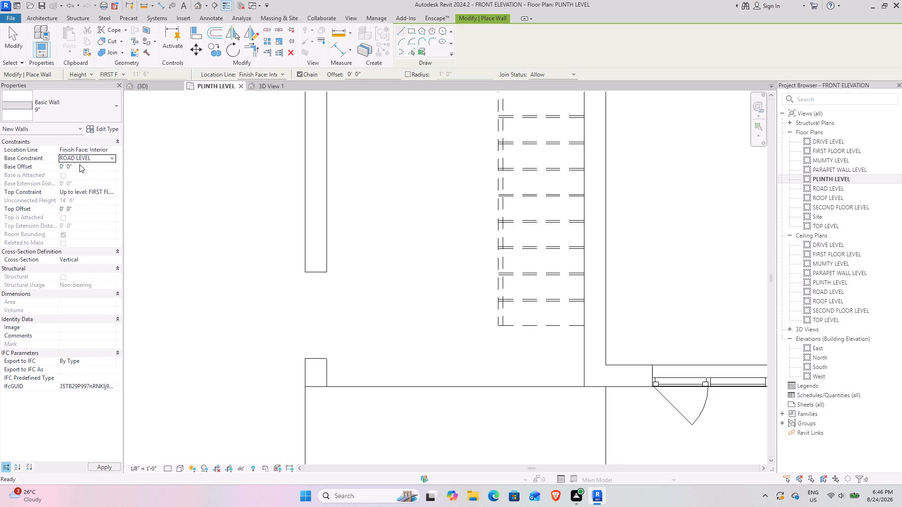
{"action": "left_click", "coordinate": [112, 191]}
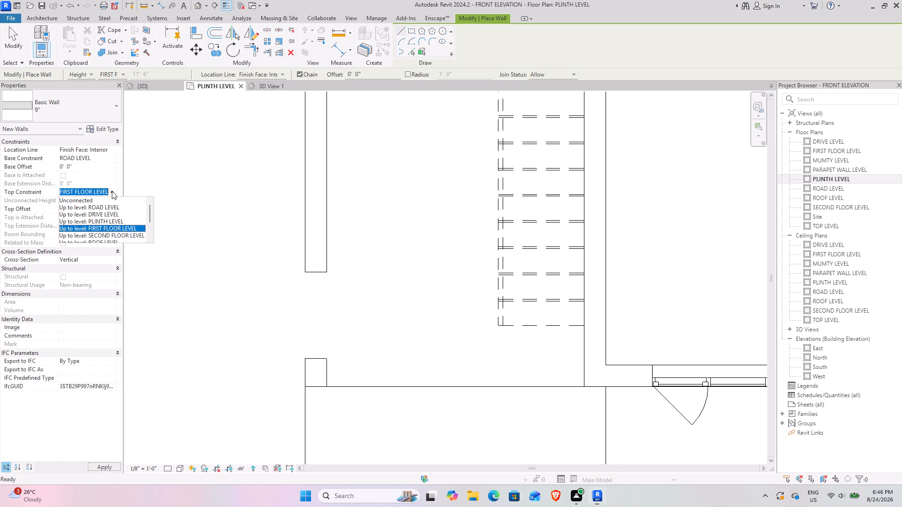
{"action": "left_click", "coordinate": [80, 199]}
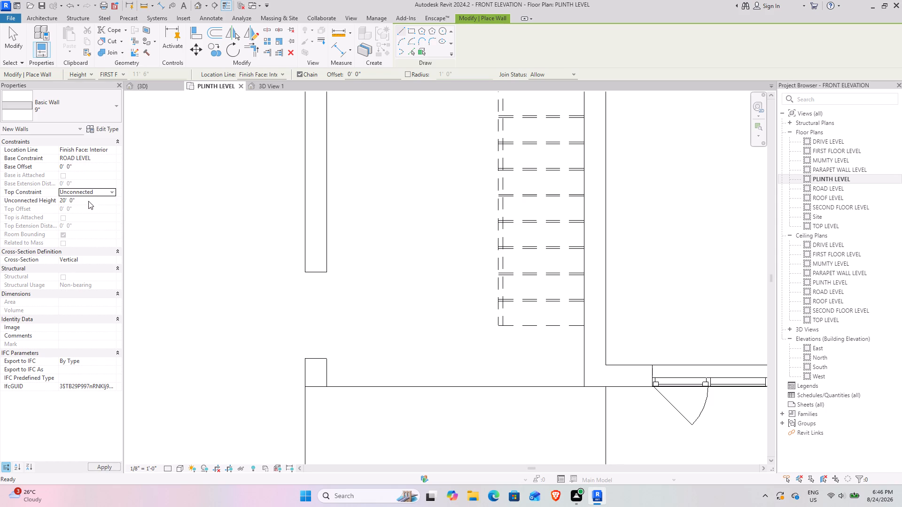
{"action": "left_click", "coordinate": [88, 201]}
{"action": "type", "text": "6'"}
{"action": "key", "text": "Return"}
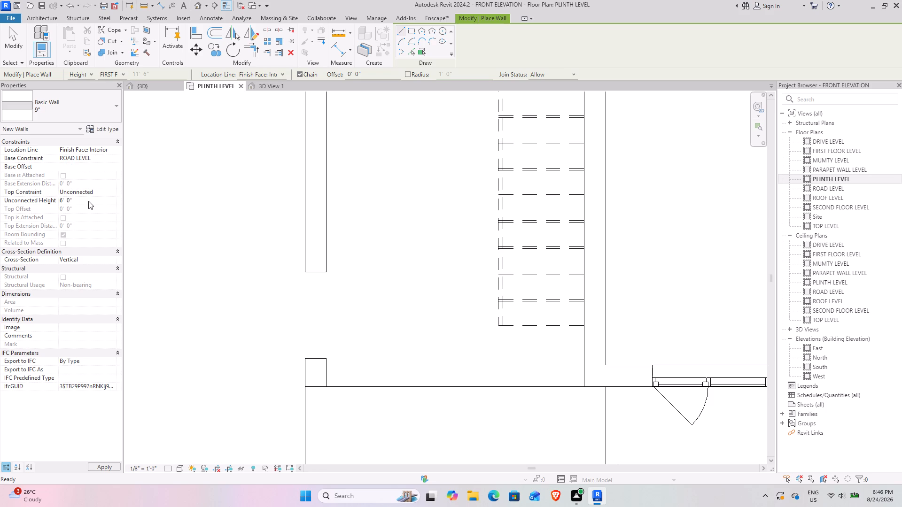
Set the new wall's unconnected height to 9' and draw it, flipped, across the gap from the side wall's end to the short wall stub.
{"action": "left_click", "coordinate": [88, 201]}
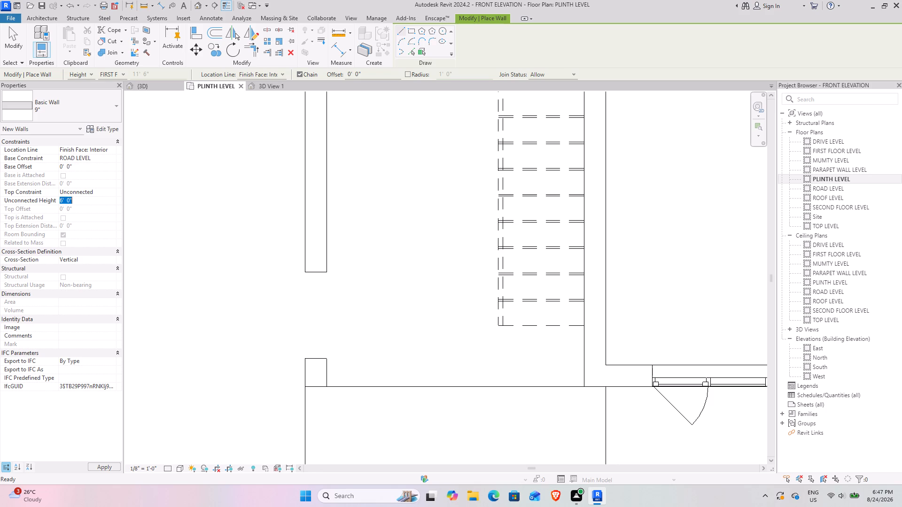
{"action": "left_click", "coordinate": [89, 202]}
{"action": "left_click_drag", "start_coordinate": [89, 202], "coordinate": [57, 200]}
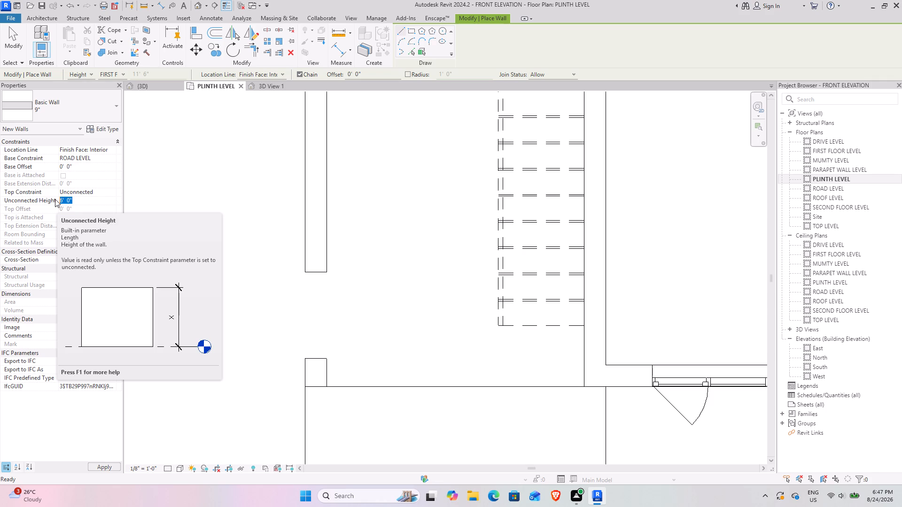
{"action": "type", "text": "9'"}
{"action": "key", "text": "Return"}
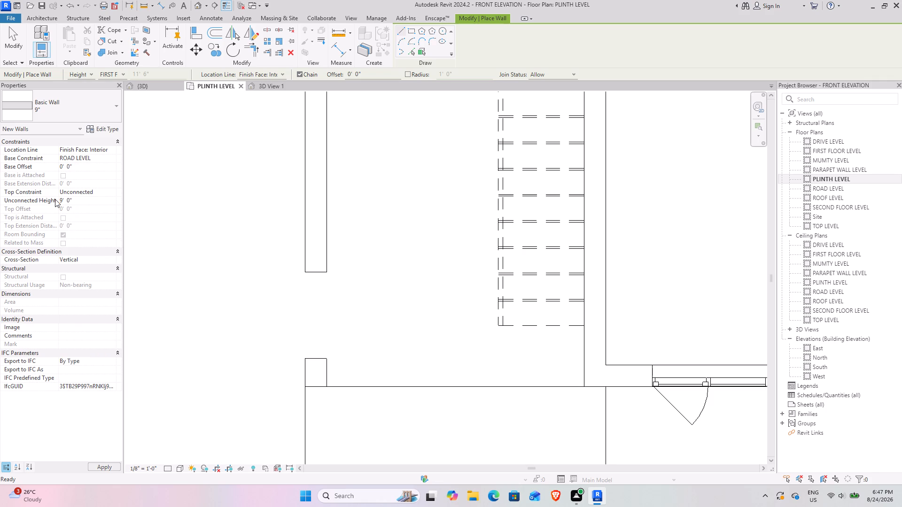
{"action": "left_click", "coordinate": [328, 272]}
{"action": "key", "text": "space"}
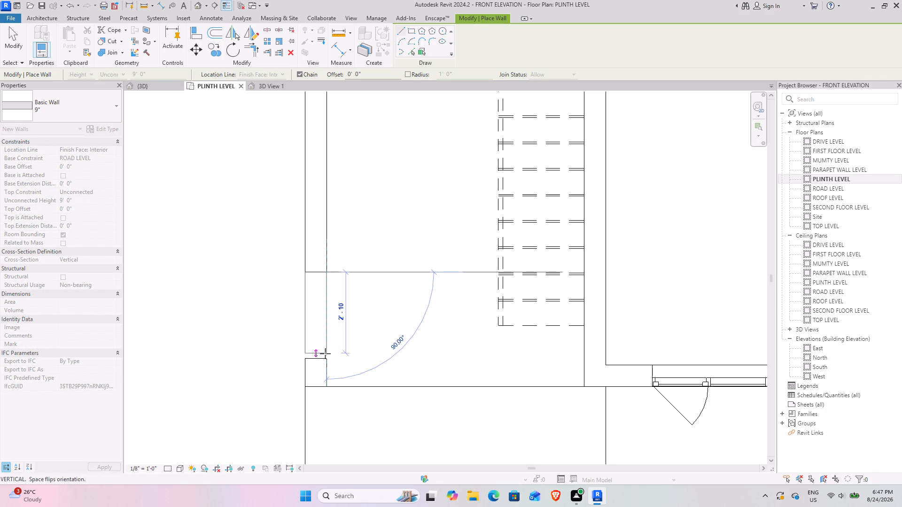
{"action": "left_click", "coordinate": [327, 360]}
{"action": "key", "text": "Escape"}
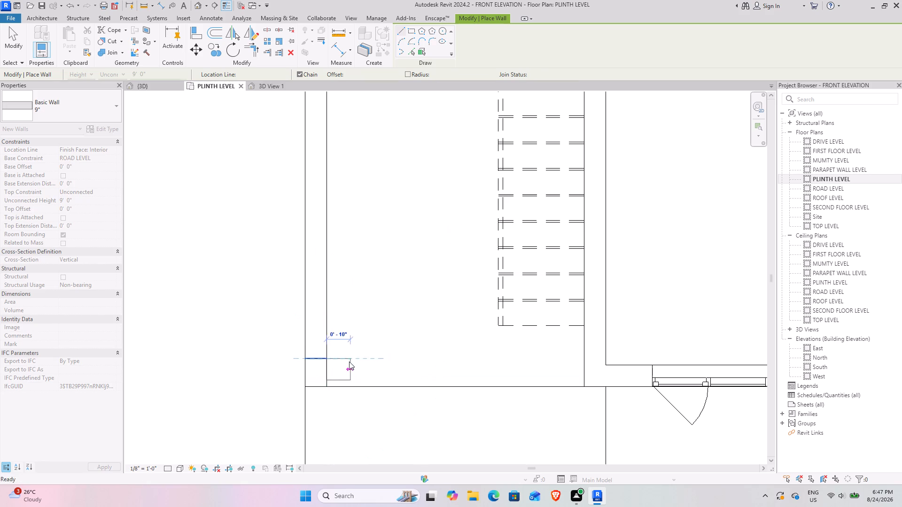
In the default 3D view, set the unconnected height of the new 9" wall beside the entrance pillar to 8'.
{"action": "key", "text": "Escape"}
{"action": "left_click", "coordinate": [143, 84]}
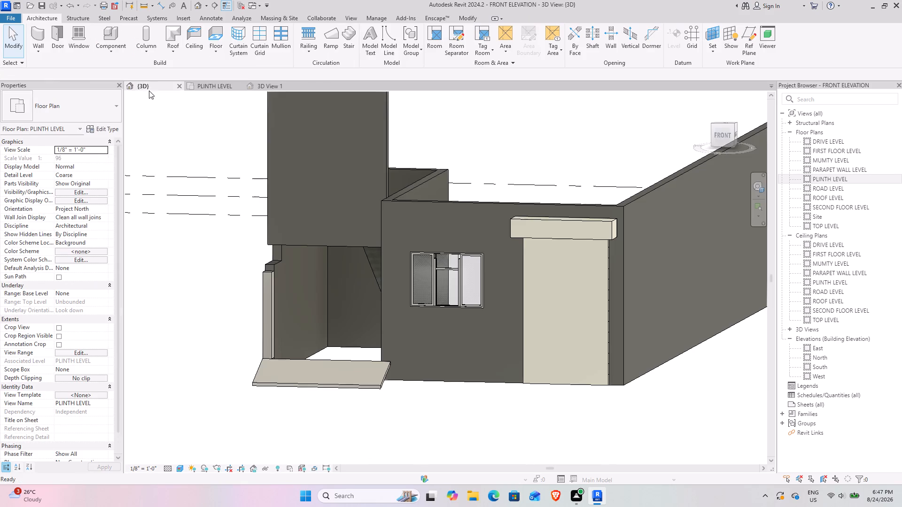
{"action": "scroll", "coordinate": [300, 355], "scroll_direction": "up", "scroll_amount": 3}
{"action": "middle_click_drag", "start_coordinate": [265, 354], "coordinate": [223, 354], "text": "shift"}
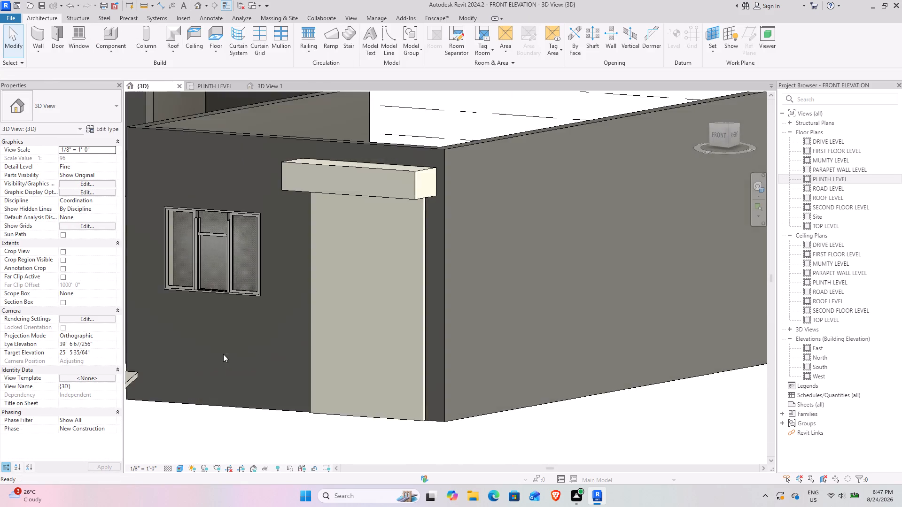
{"action": "middle_click_drag", "start_coordinate": [228, 354], "coordinate": [541, 342]}
{"action": "middle_click_drag", "start_coordinate": [340, 345], "coordinate": [437, 363], "text": "shift"}
{"action": "middle_click_drag", "start_coordinate": [544, 361], "coordinate": [84, 347]}
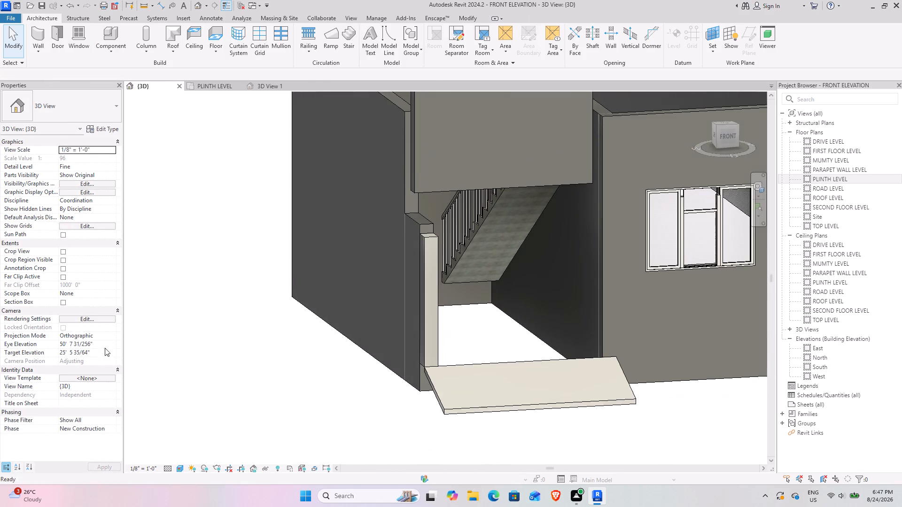
{"action": "middle_click_drag", "start_coordinate": [337, 344], "coordinate": [355, 344], "text": "shift"}
{"action": "middle_click_drag", "start_coordinate": [390, 340], "coordinate": [243, 387]}
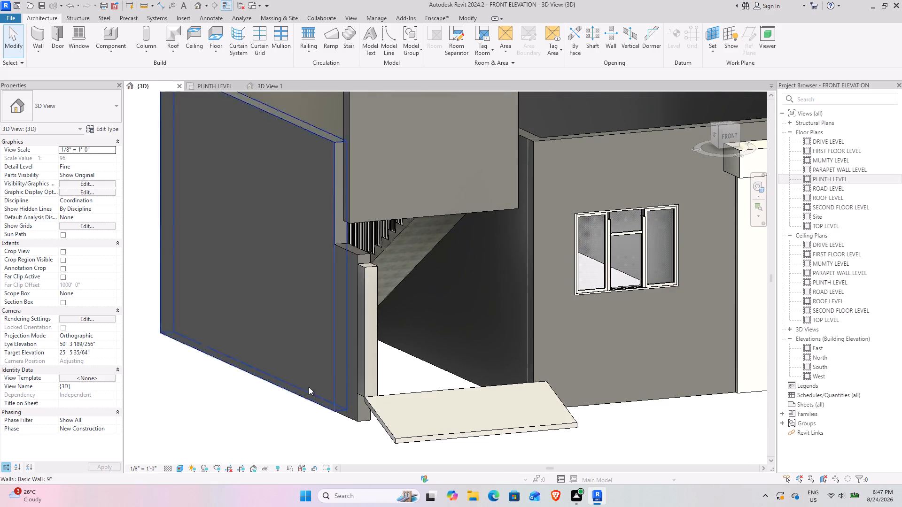
{"action": "scroll", "coordinate": [370, 278], "scroll_direction": "up", "scroll_amount": 3}
{"action": "left_click", "coordinate": [367, 266]}
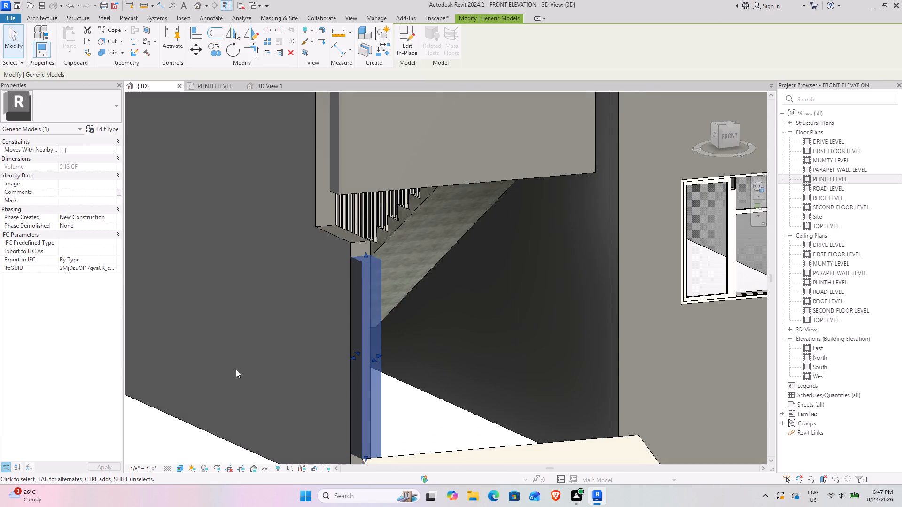
{"action": "middle_click_drag", "start_coordinate": [232, 369], "coordinate": [267, 320]}
{"action": "middle_click_drag", "start_coordinate": [263, 321], "coordinate": [361, 244], "text": "shift"}
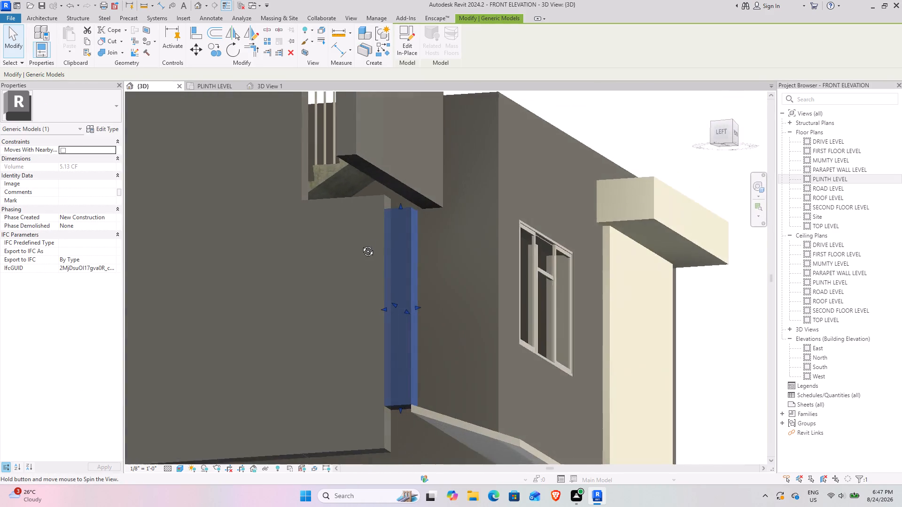
{"action": "middle_click_drag", "start_coordinate": [361, 244], "coordinate": [366, 316], "text": "shift"}
{"action": "middle_click_drag", "start_coordinate": [357, 392], "coordinate": [331, 382], "text": "shift"}
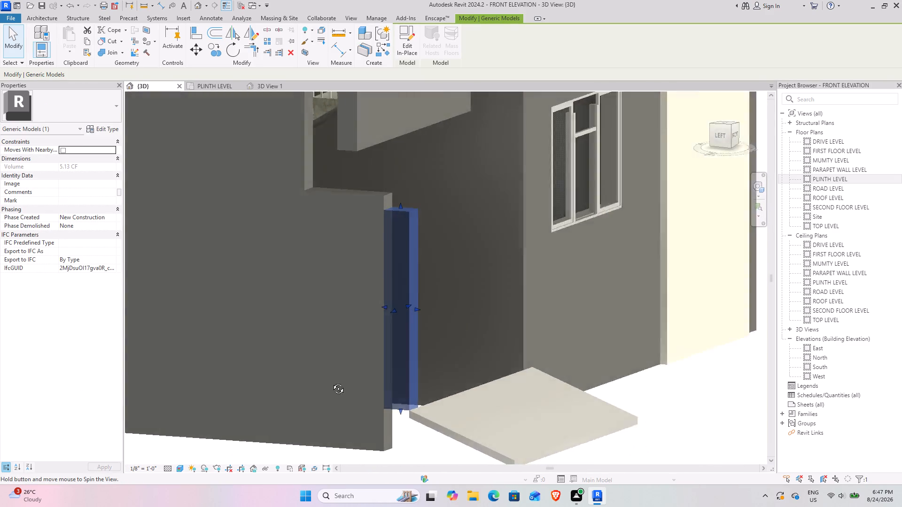
{"action": "middle_click_drag", "start_coordinate": [331, 382], "coordinate": [315, 396], "text": "shift"}
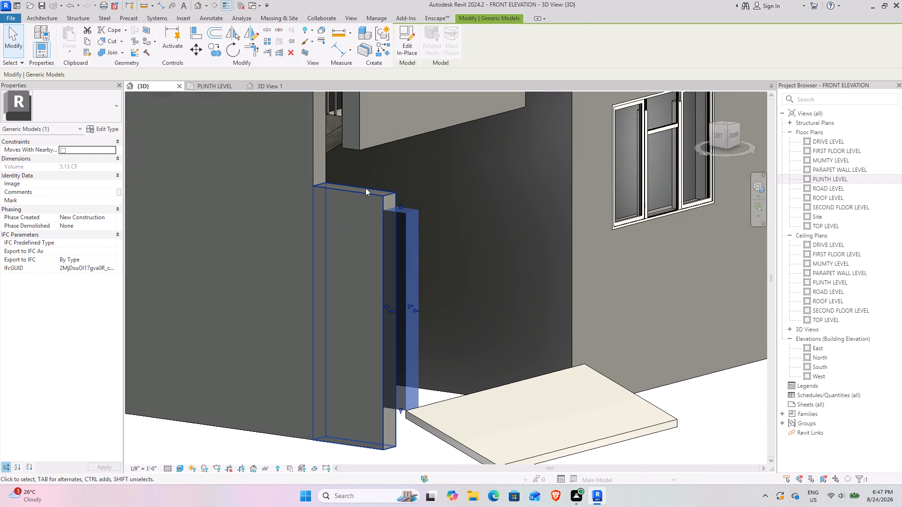
{"action": "left_click", "coordinate": [365, 188]}
{"action": "left_click", "coordinate": [85, 199]}
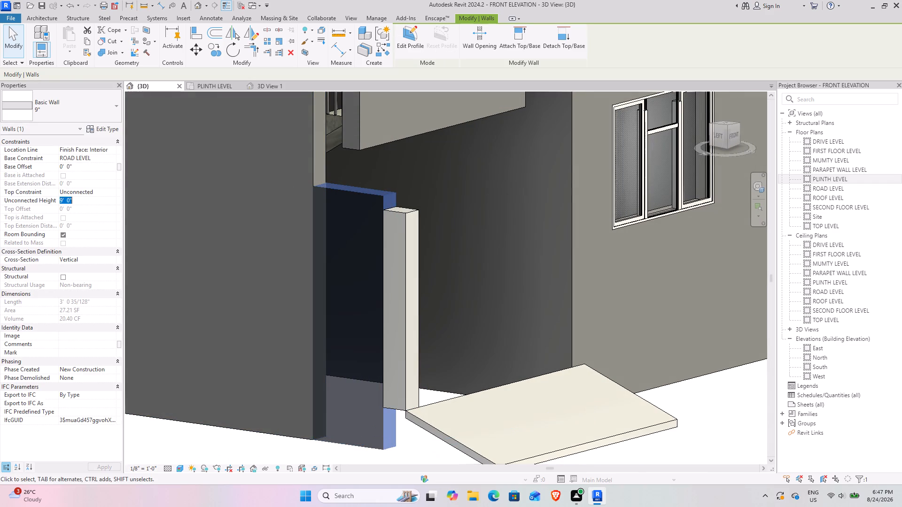
{"action": "type", "text": "8'"}
{"action": "key", "text": "Return"}
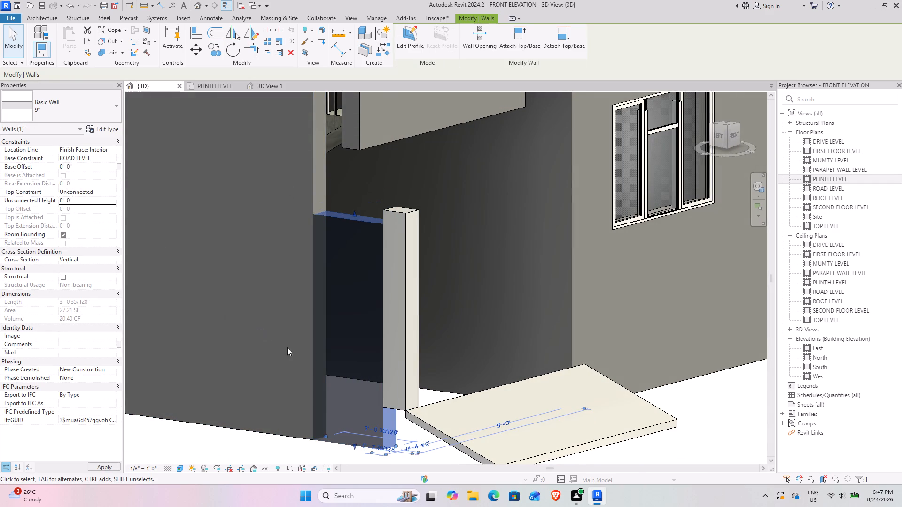
{"action": "left_click", "coordinate": [496, 362]}
Examine the lowered side wall, pillar, ramp and entrance opening from several angles in the default 3D view.
{"action": "scroll", "coordinate": [451, 362], "scroll_direction": "down", "scroll_amount": 4}
{"action": "middle_click_drag", "start_coordinate": [463, 370], "coordinate": [401, 370], "text": "shift"}
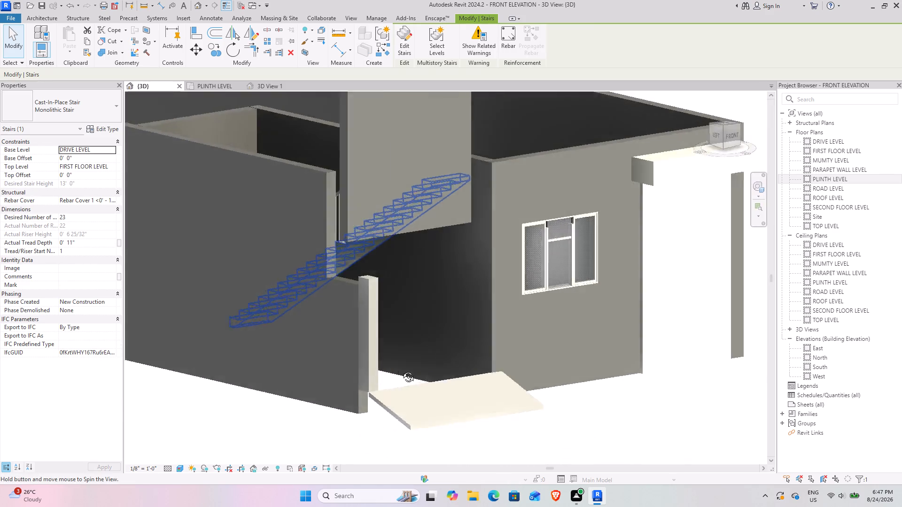
{"action": "middle_click_drag", "start_coordinate": [401, 370], "coordinate": [289, 377], "text": "shift"}
{"action": "middle_click_drag", "start_coordinate": [285, 377], "coordinate": [327, 380]}
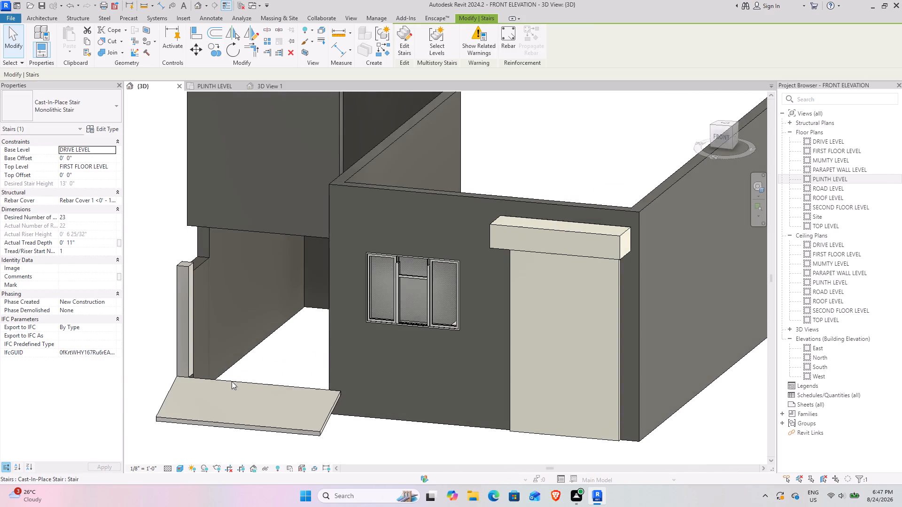
{"action": "middle_click_drag", "start_coordinate": [211, 375], "coordinate": [235, 390], "text": "shift"}
{"action": "middle_click_drag", "start_coordinate": [226, 387], "coordinate": [301, 317]}
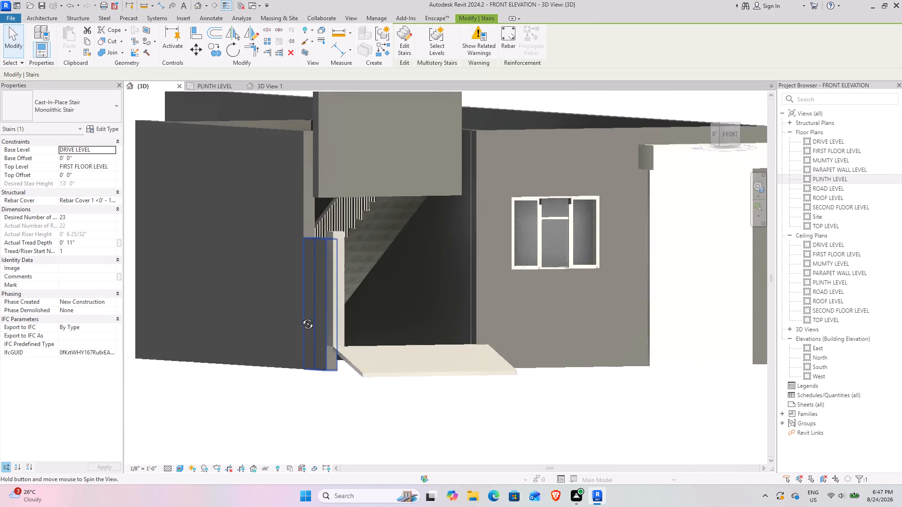
{"action": "middle_click_drag", "start_coordinate": [301, 317], "coordinate": [324, 307]}
{"action": "middle_click_drag", "start_coordinate": [397, 349], "coordinate": [307, 406], "text": "shift"}
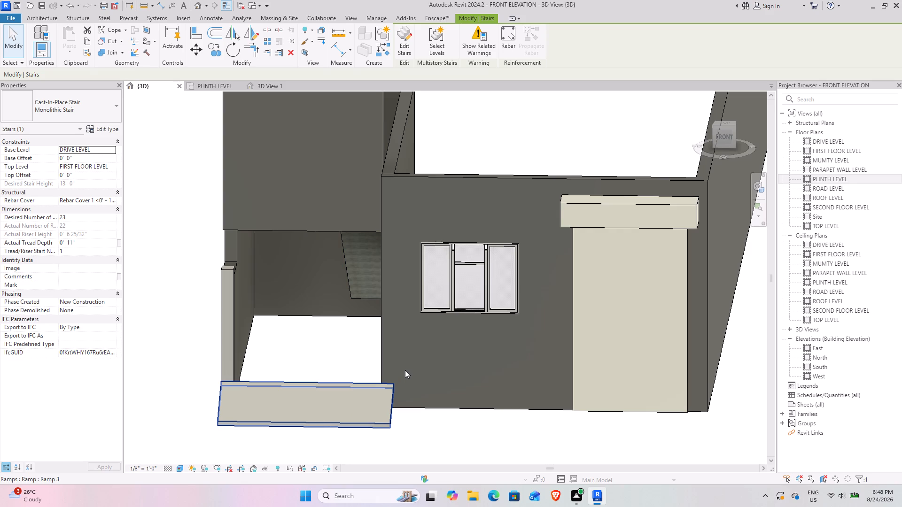
In PLINTH LEVEL, place a 61" x 48" Window-Casement-Triple-Middle-Transom in the stair passage's rear wall, centred about 3'-6" from the outer side wall.
{"action": "left_click", "coordinate": [218, 85]}
{"action": "scroll", "coordinate": [334, 242], "scroll_direction": "down", "scroll_amount": 4}
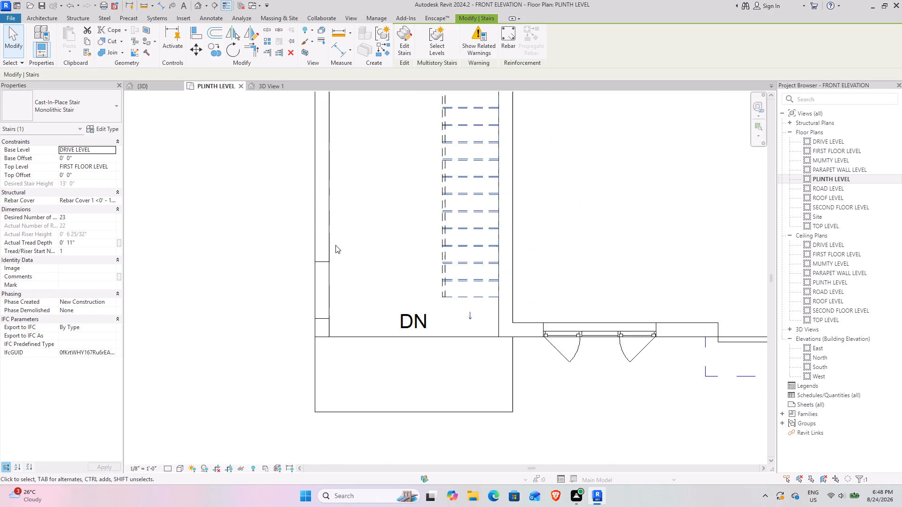
{"action": "scroll", "coordinate": [335, 245], "scroll_direction": "down", "scroll_amount": 4}
{"action": "middle_click_drag", "start_coordinate": [473, 247], "coordinate": [392, 489]}
{"action": "middle_click_drag", "start_coordinate": [373, 423], "coordinate": [437, 195]}
{"action": "middle_click_drag", "start_coordinate": [346, 222], "coordinate": [371, 374]}
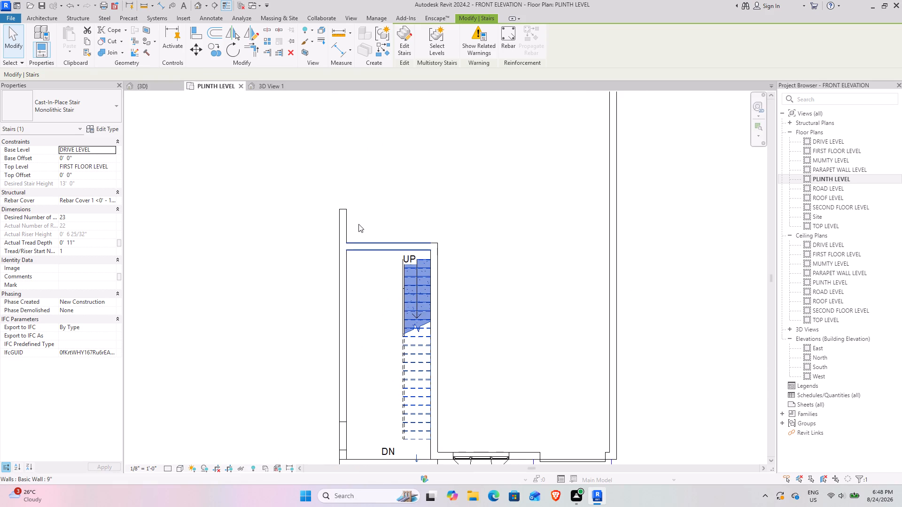
{"action": "left_click", "coordinate": [467, 453]}
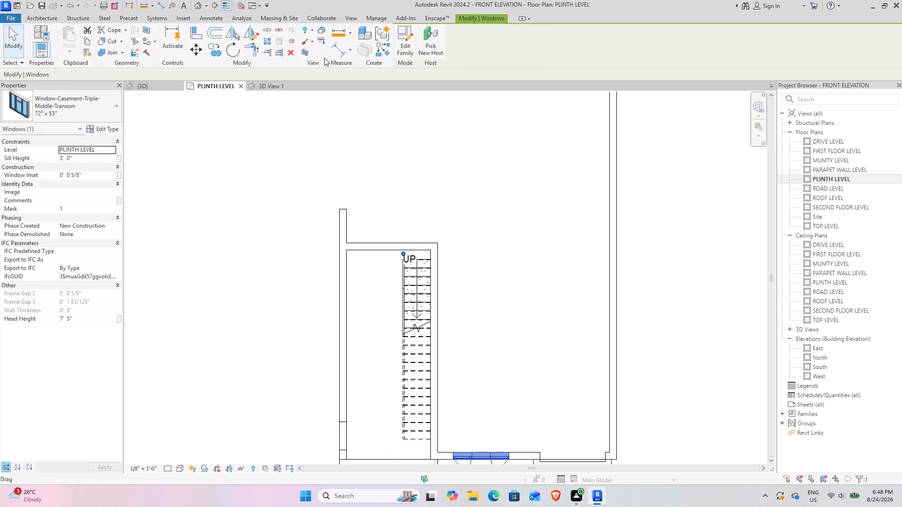
{"action": "left_click", "coordinate": [374, 53]}
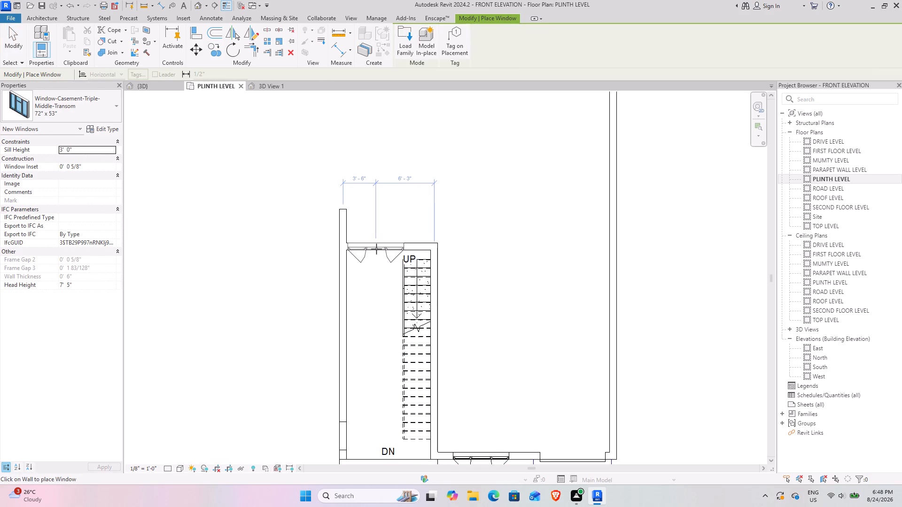
{"action": "left_click", "coordinate": [81, 116]}
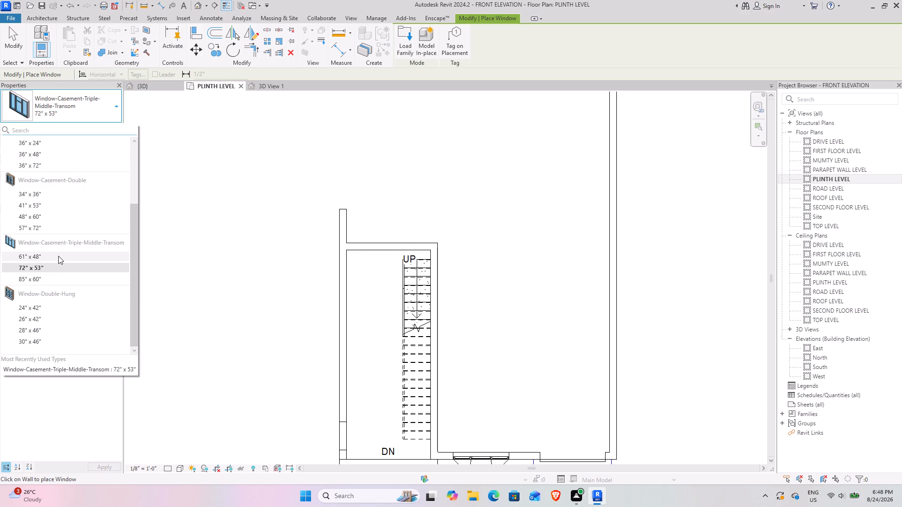
{"action": "left_click", "coordinate": [58, 256]}
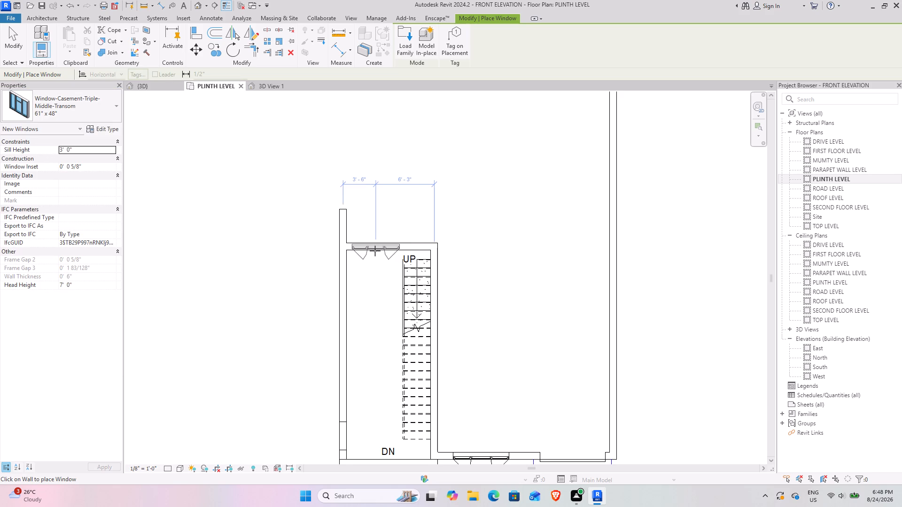
{"action": "left_click", "coordinate": [375, 251]}
{"action": "key", "text": "Escape"}
{"action": "left_click", "coordinate": [136, 88]}
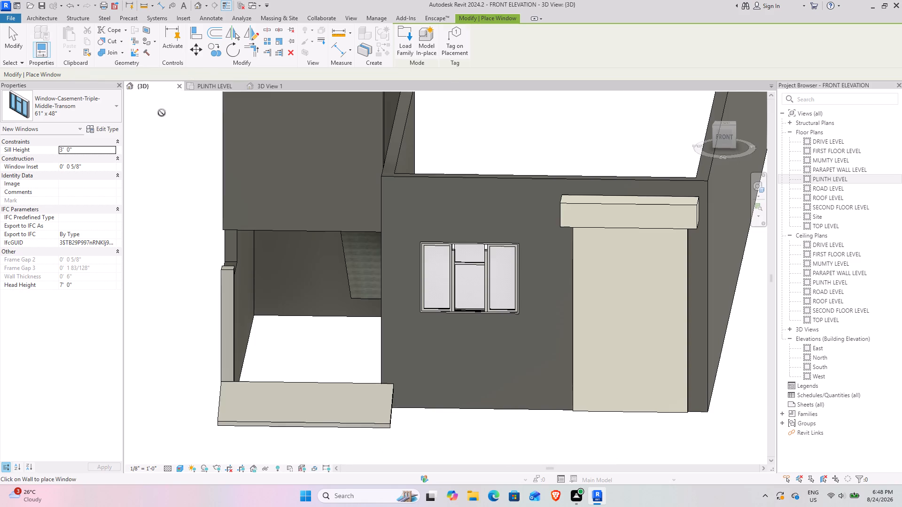
{"action": "middle_click_drag", "start_coordinate": [291, 353], "coordinate": [301, 291], "text": "shift"}
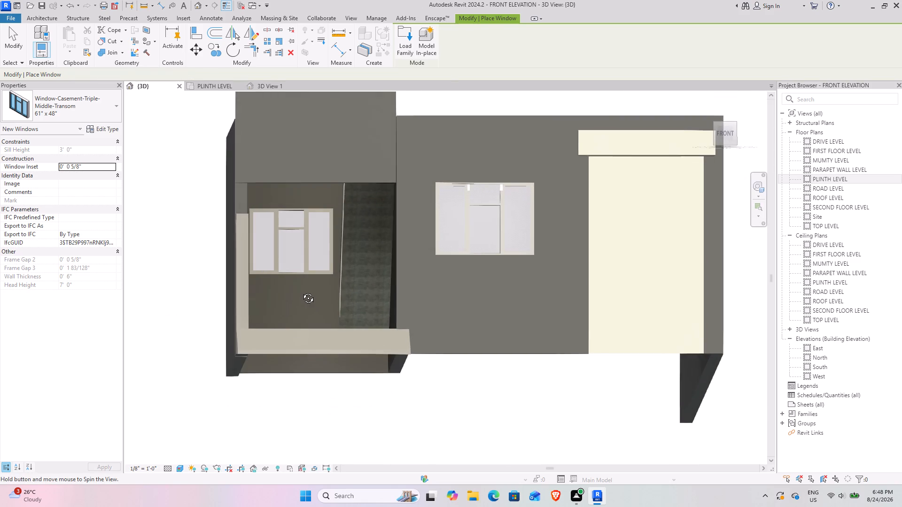
{"action": "middle_click_drag", "start_coordinate": [301, 291], "coordinate": [290, 298], "text": "shift"}
{"action": "key", "text": "Escape"}
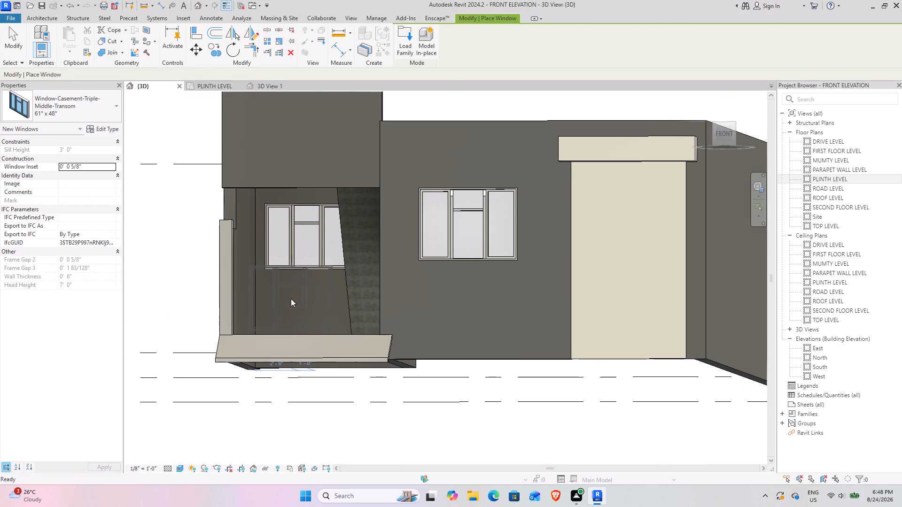
{"action": "key", "text": "Escape"}
Examine the whole facade and entrance from the front in the default 3D view and in the 3D View 1 perspective.
{"action": "scroll", "coordinate": [319, 301], "scroll_direction": "down", "scroll_amount": 4}
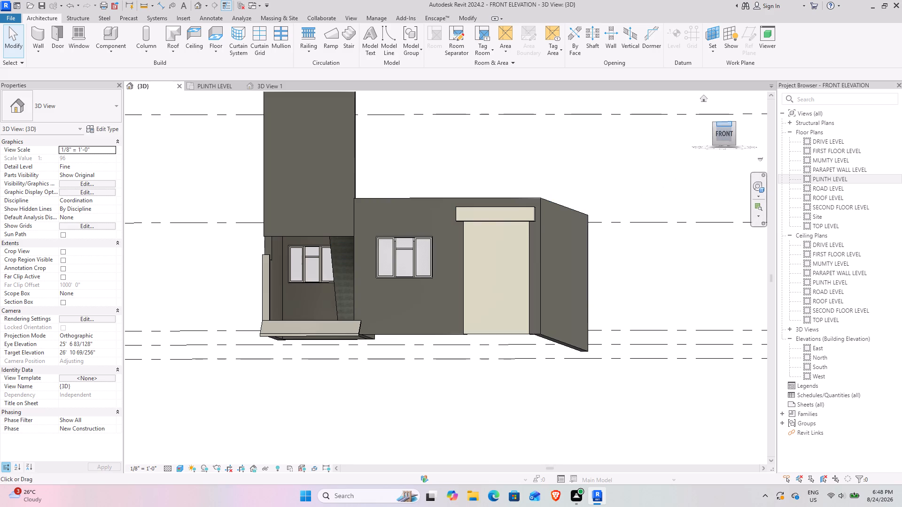
{"action": "left_click_drag", "start_coordinate": [725, 124], "coordinate": [734, 128]}
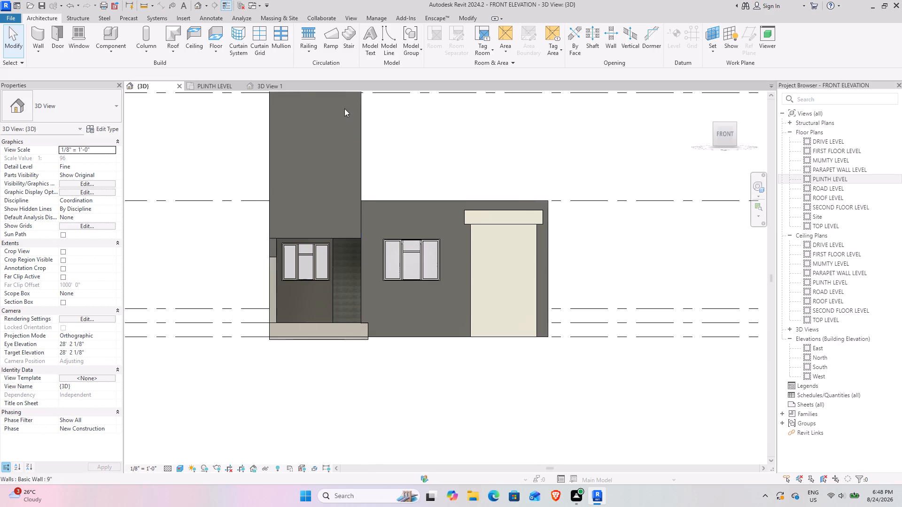
{"action": "left_click", "coordinate": [273, 89]}
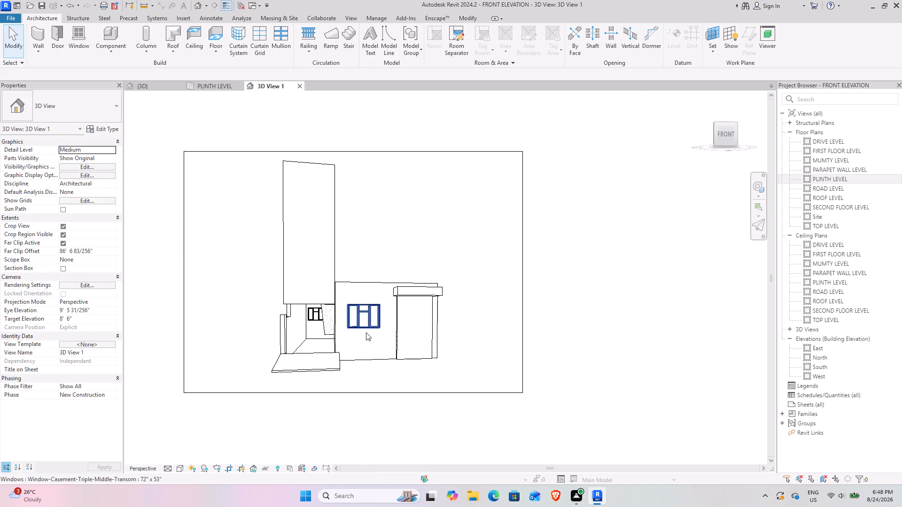
{"action": "scroll", "coordinate": [302, 309], "scroll_direction": "up", "scroll_amount": 6}
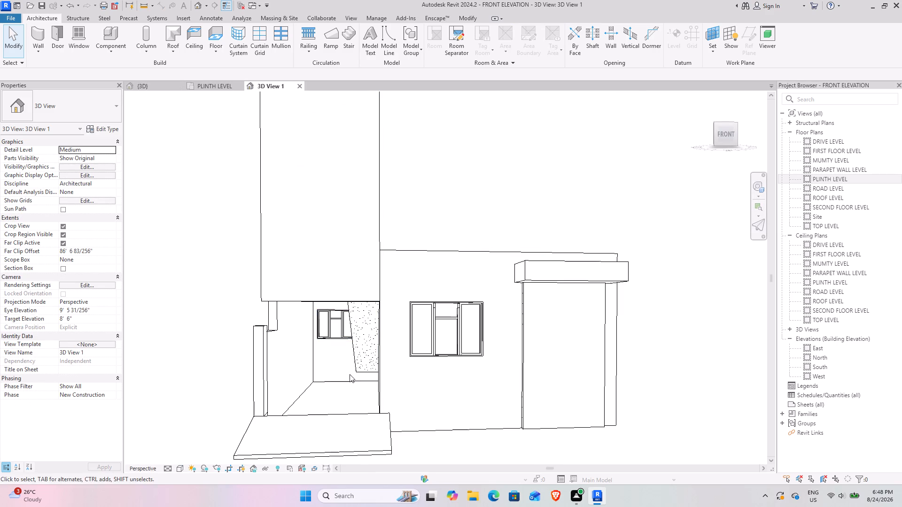
{"action": "scroll", "coordinate": [353, 364], "scroll_direction": "down", "scroll_amount": 3}
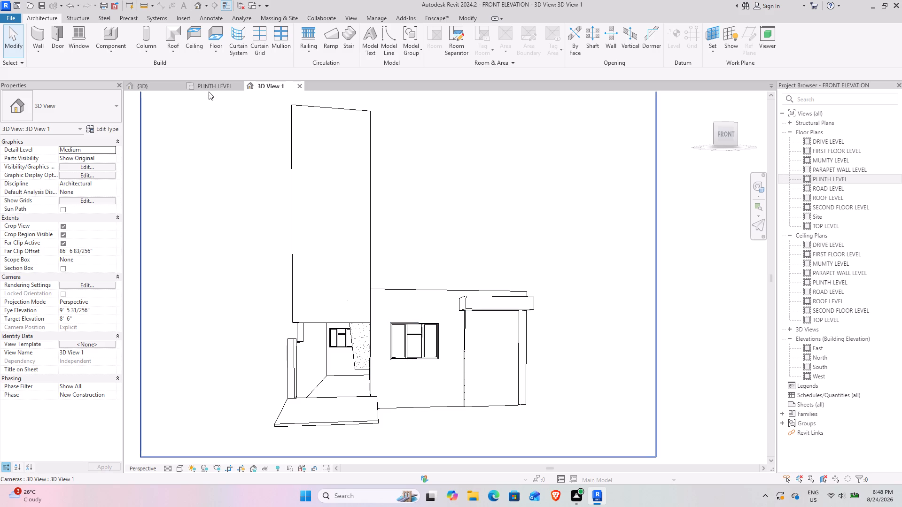
{"action": "left_click", "coordinate": [153, 85]}
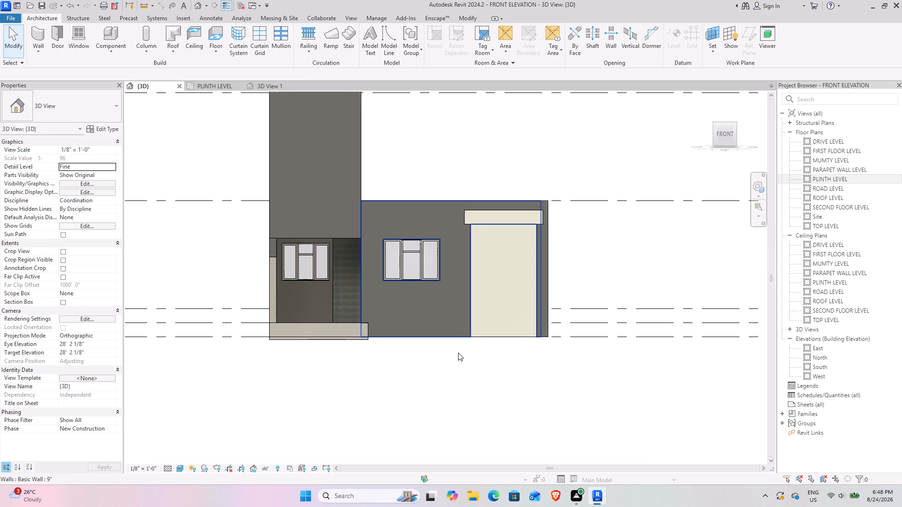
{"action": "scroll", "coordinate": [469, 365], "scroll_direction": "down", "scroll_amount": 4}
{"action": "middle_click_drag", "start_coordinate": [418, 366], "coordinate": [376, 381]}
{"action": "scroll", "coordinate": [391, 291], "scroll_direction": "up", "scroll_amount": 4}
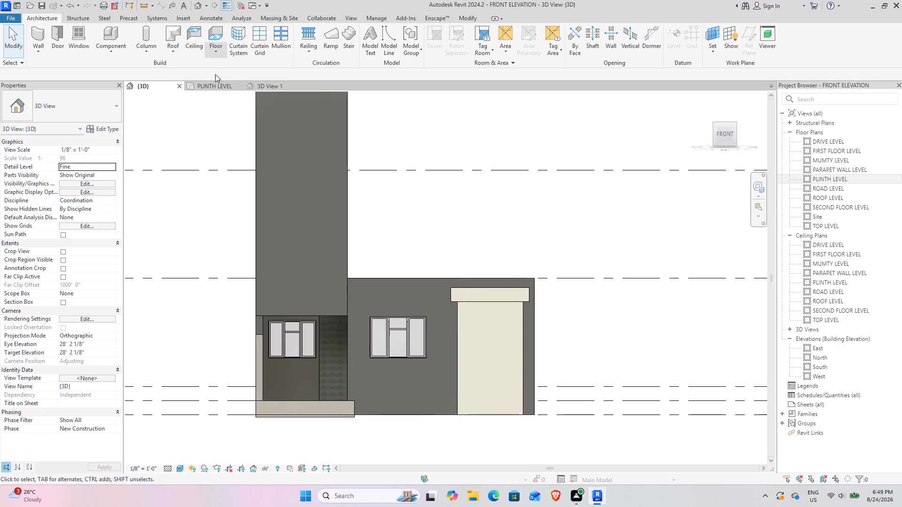
In PLINTH LEVEL, set up a new monolithic stair with base ROAD LEVEL, top PLINTH LEVEL and 4 desired risers.
{"action": "left_click", "coordinate": [206, 88]}
{"action": "middle_click_drag", "start_coordinate": [391, 358], "coordinate": [288, 180]}
{"action": "scroll", "coordinate": [465, 307], "scroll_direction": "up", "scroll_amount": 2}
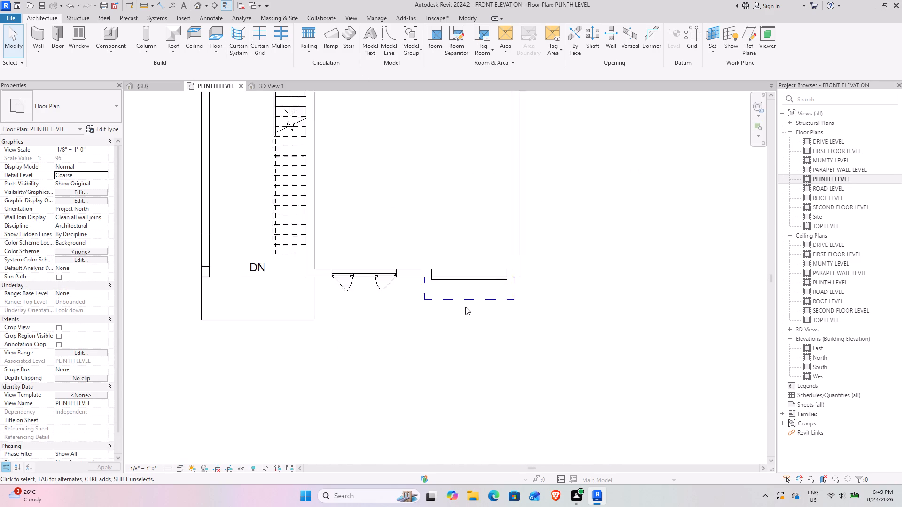
{"action": "scroll", "coordinate": [465, 307], "scroll_direction": "up", "scroll_amount": 2}
{"action": "scroll", "coordinate": [436, 311], "scroll_direction": "down", "scroll_amount": 1}
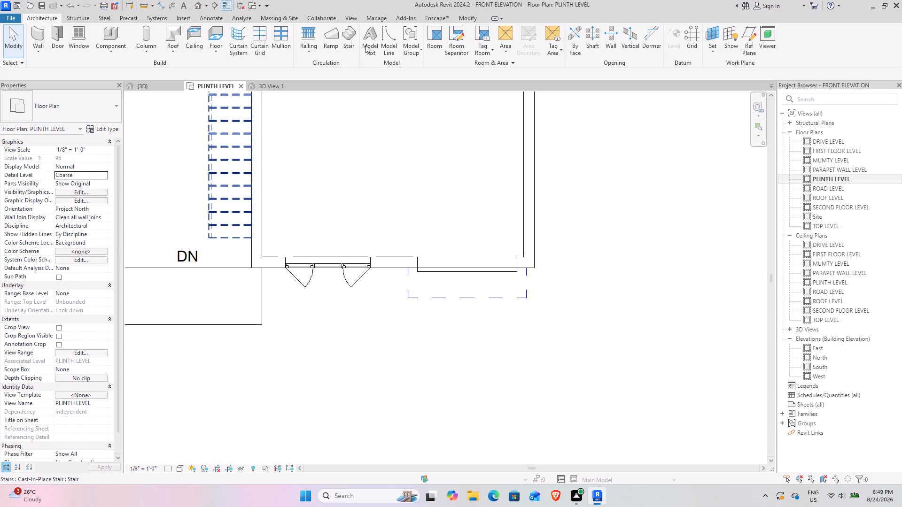
{"action": "left_click", "coordinate": [348, 41]}
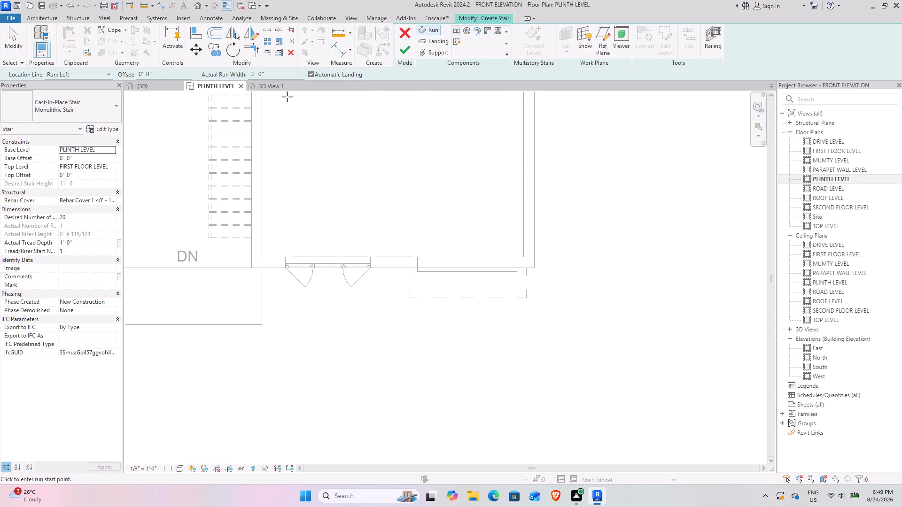
{"action": "left_click", "coordinate": [111, 150]}
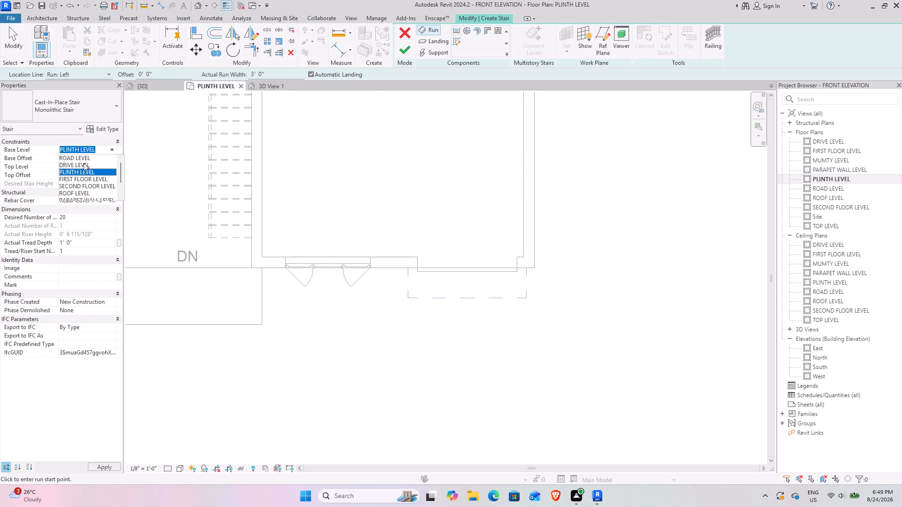
{"action": "left_click", "coordinate": [78, 157]}
{"action": "left_click", "coordinate": [112, 167]}
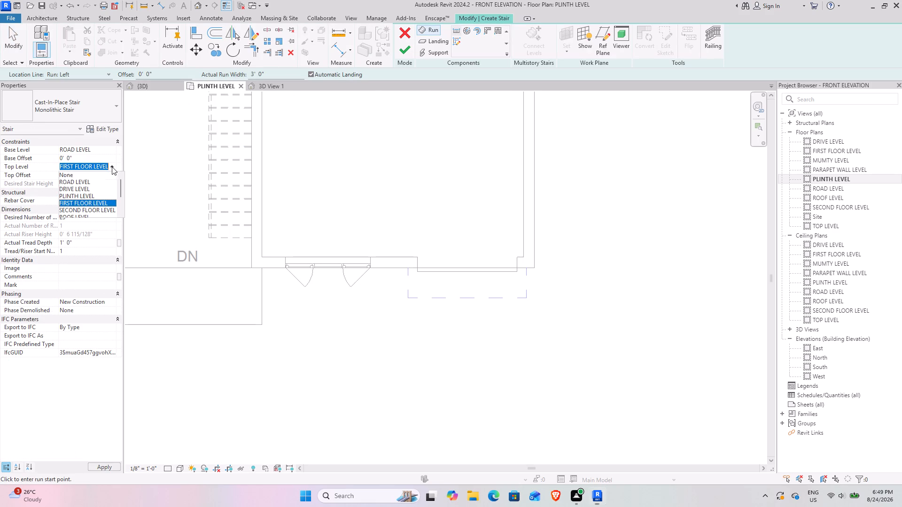
{"action": "left_click", "coordinate": [79, 195]}
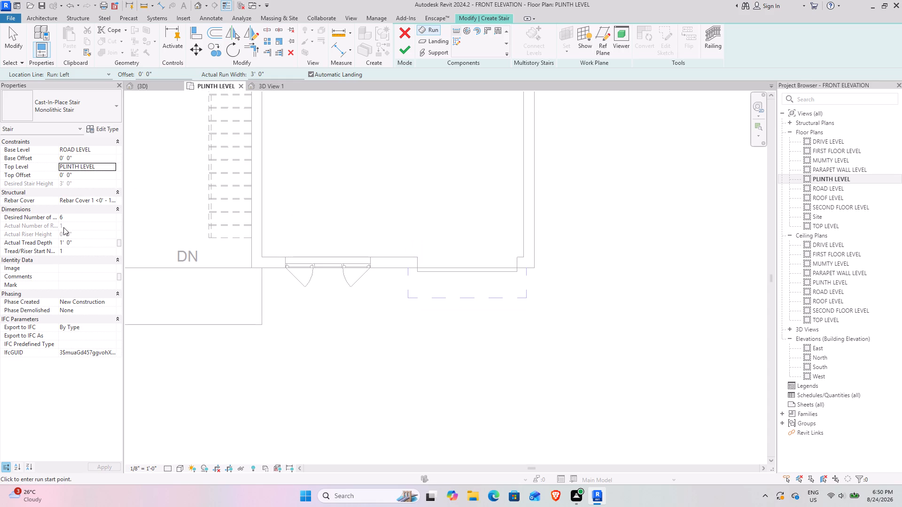
{"action": "left_click", "coordinate": [74, 218]}
{"action": "key", "text": "4"}
{"action": "key", "text": "Return"}
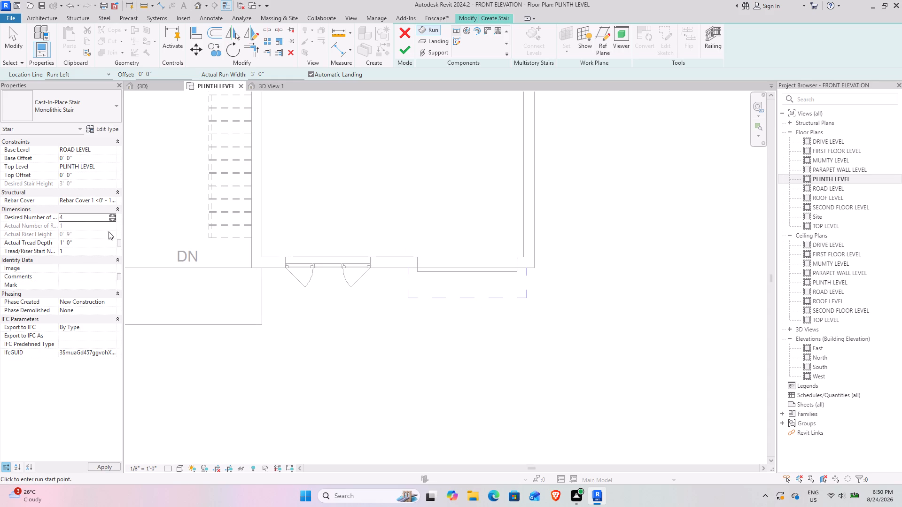
Draw a 3' wide, four-riser run outward from the front wall, starting at the wide opening's corner nearest the window.
{"action": "left_click", "coordinate": [483, 278]}
{"action": "scroll", "coordinate": [418, 272], "scroll_direction": "up", "scroll_amount": 6}
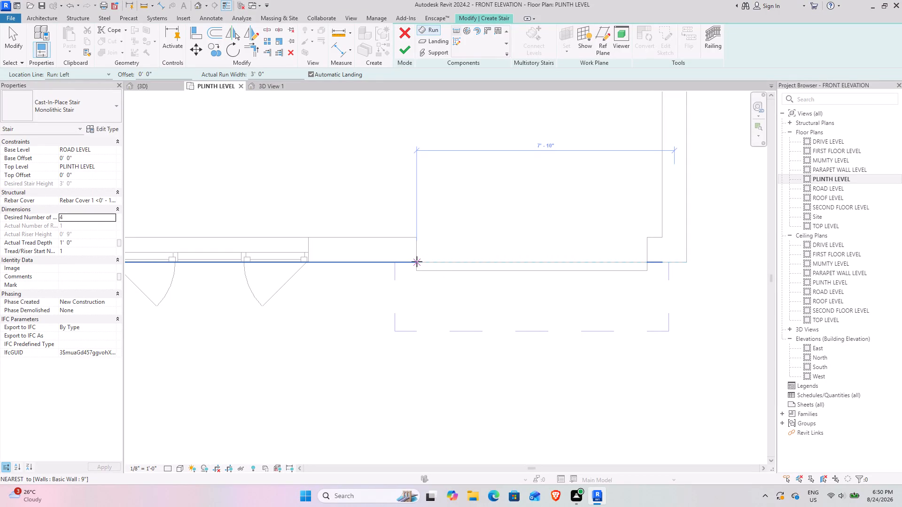
{"action": "left_click", "coordinate": [417, 261]}
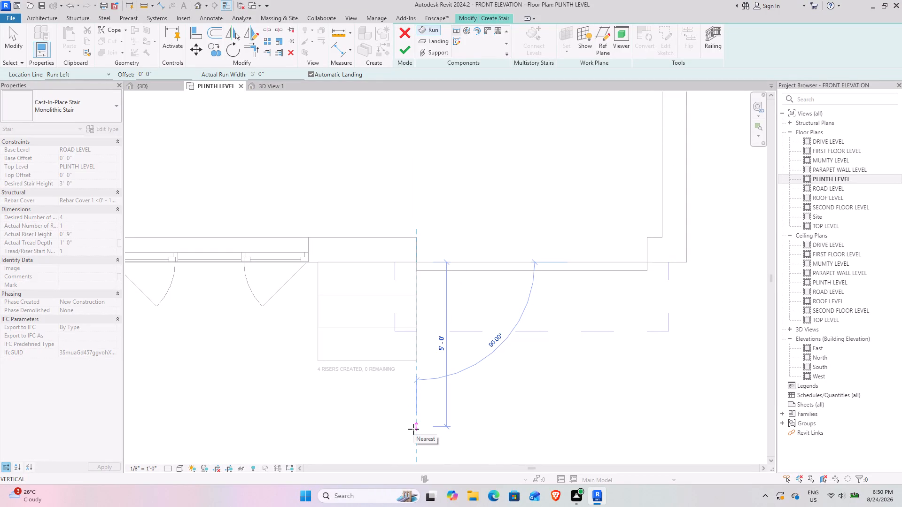
{"action": "left_click", "coordinate": [413, 429]}
{"action": "scroll", "coordinate": [413, 429], "scroll_direction": "down", "scroll_amount": 3}
{"action": "middle_click_drag", "start_coordinate": [400, 423], "coordinate": [455, 391]}
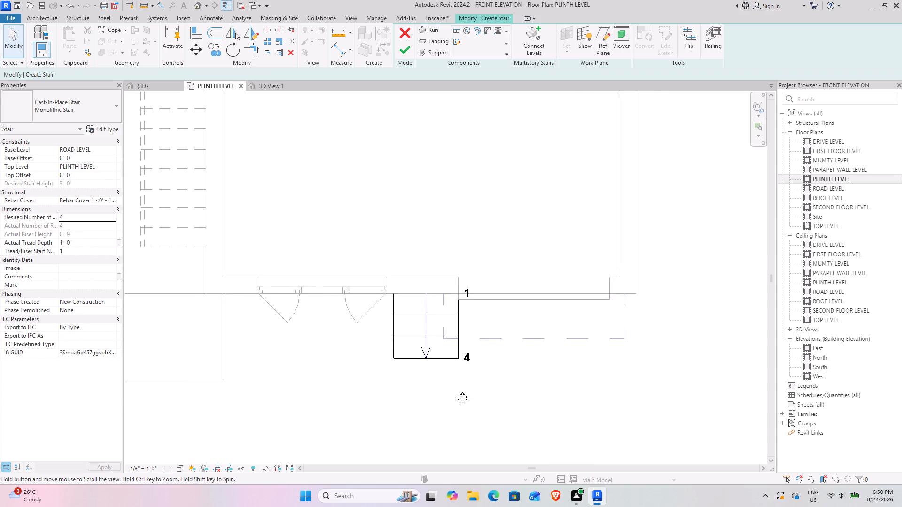
{"action": "middle_click_drag", "start_coordinate": [455, 391], "coordinate": [476, 381]}
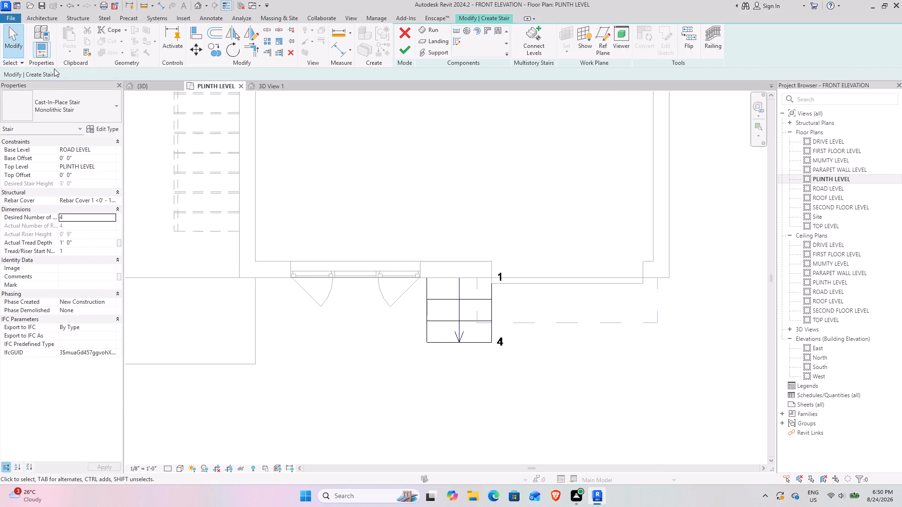
Stretch the run along the front wall to about 9'-1 5/8" wide, spanning the opening and ending flush with the building's outer corner.
{"action": "left_click", "coordinate": [460, 336]}
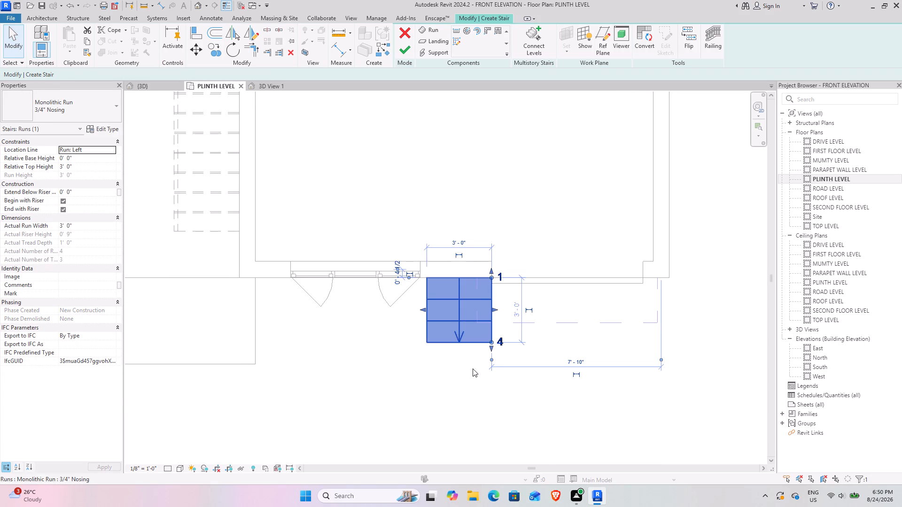
{"action": "left_click", "coordinate": [445, 371]}
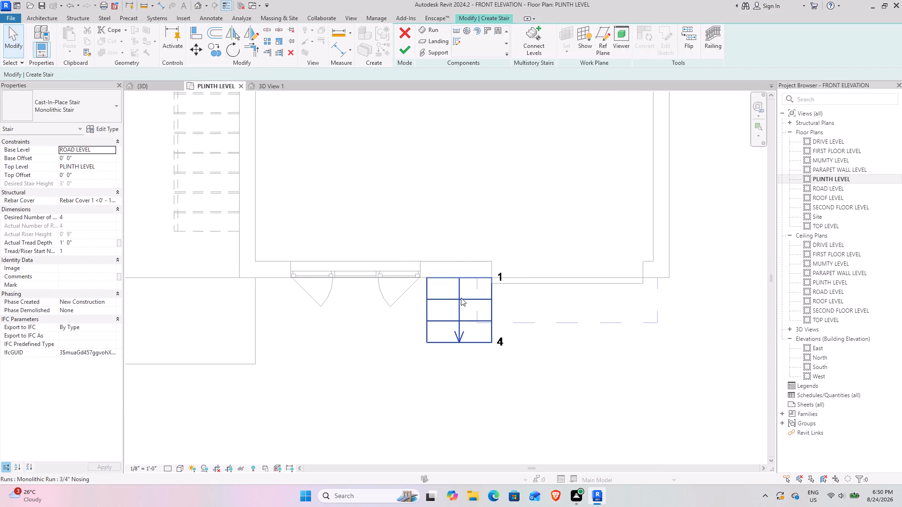
{"action": "left_click", "coordinate": [461, 298]}
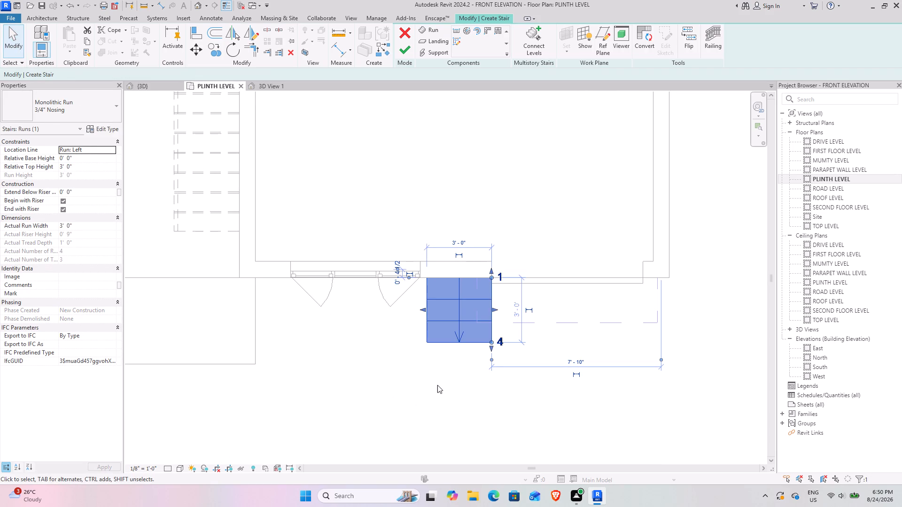
{"action": "left_click", "coordinate": [437, 385]}
{"action": "scroll", "coordinate": [435, 380], "scroll_direction": "down", "scroll_amount": 2}
{"action": "middle_click_drag", "start_coordinate": [466, 371], "coordinate": [340, 373]}
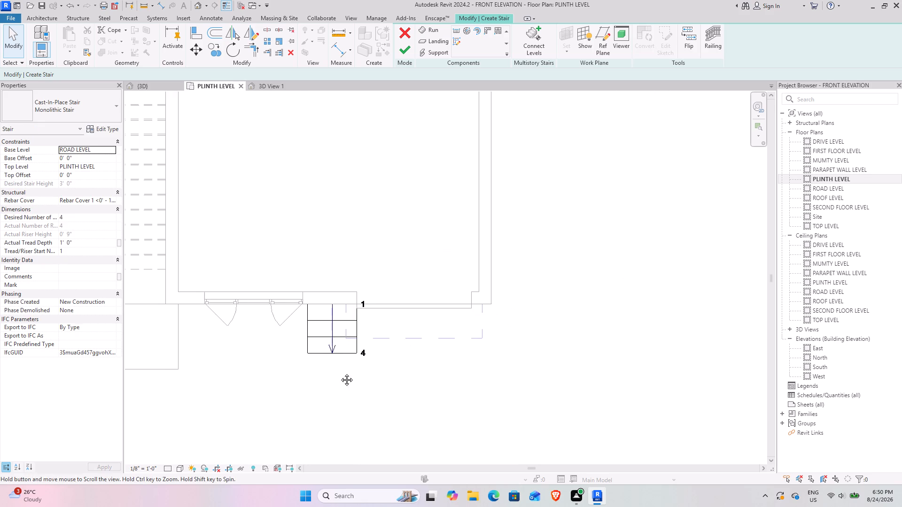
{"action": "middle_click_drag", "start_coordinate": [340, 373], "coordinate": [339, 373]}
{"action": "left_click", "coordinate": [330, 345]}
{"action": "left_click_drag", "start_coordinate": [355, 330], "coordinate": [483, 330]}
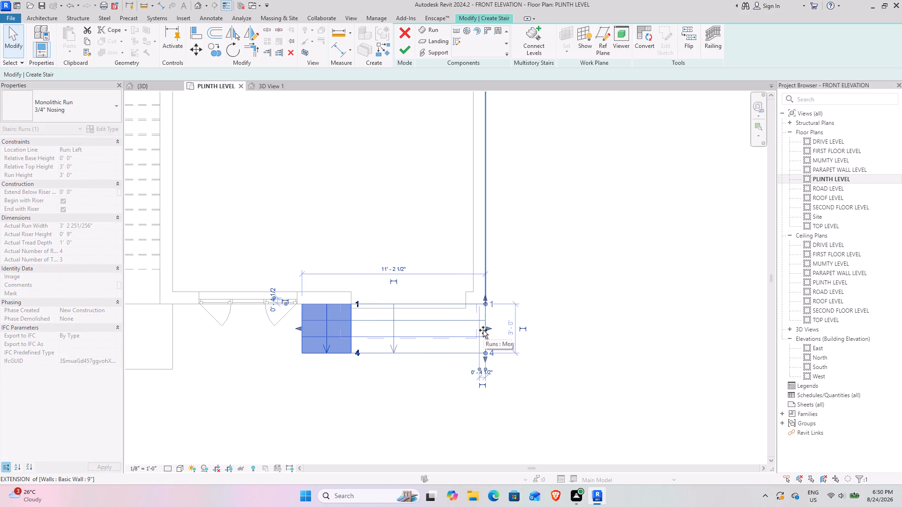
{"action": "left_click_drag", "start_coordinate": [483, 330], "coordinate": [487, 329]}
{"action": "left_click_drag", "start_coordinate": [487, 329], "coordinate": [485, 329]}
{"action": "left_click_drag", "start_coordinate": [298, 328], "coordinate": [312, 328]}
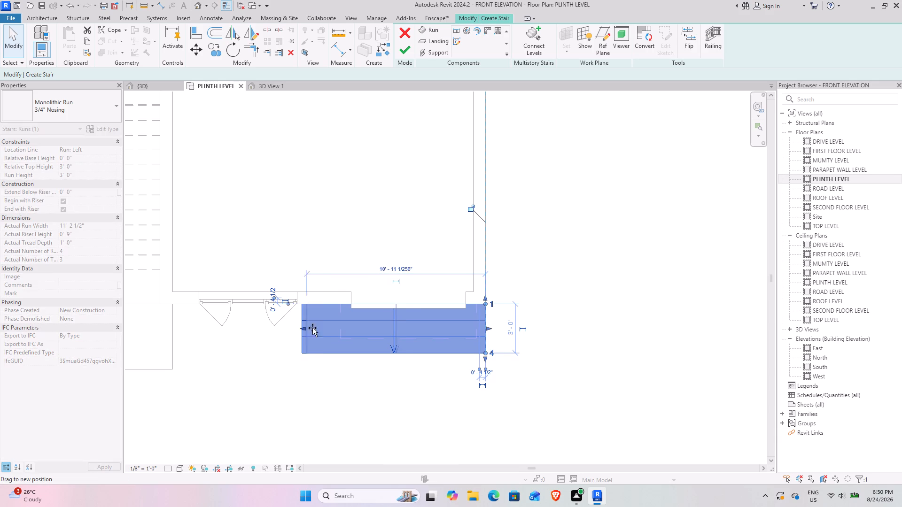
{"action": "left_click_drag", "start_coordinate": [312, 328], "coordinate": [336, 326]}
{"action": "left_click", "coordinate": [408, 397]}
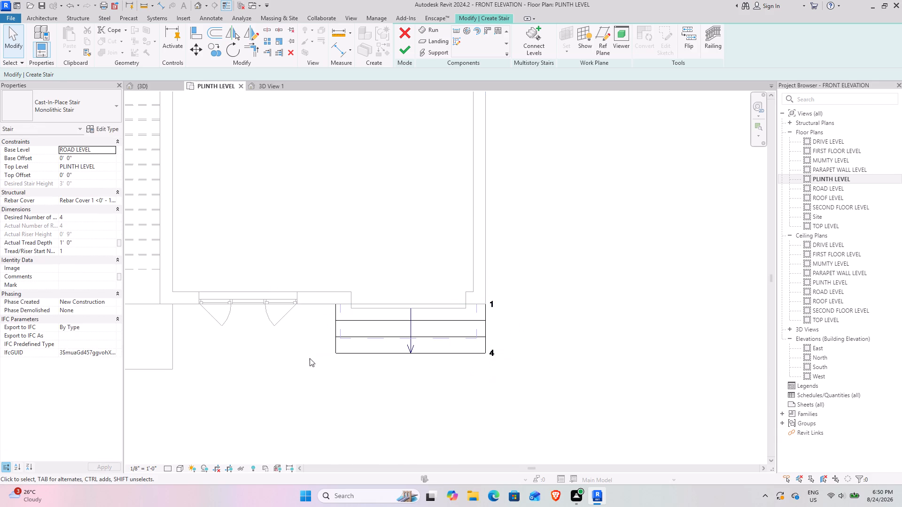
Check the widened run from the front in the default 3D view and finish the stair.
{"action": "left_click", "coordinate": [150, 87]}
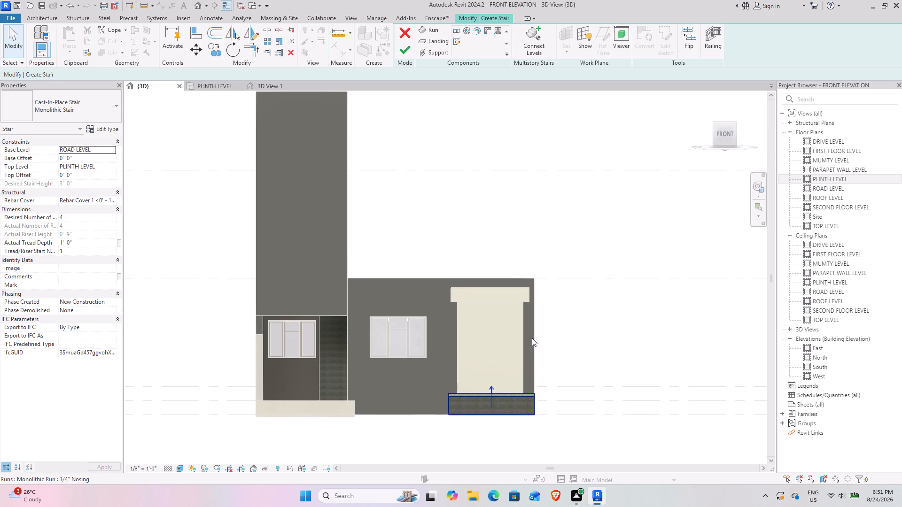
{"action": "left_click", "coordinate": [491, 388]}
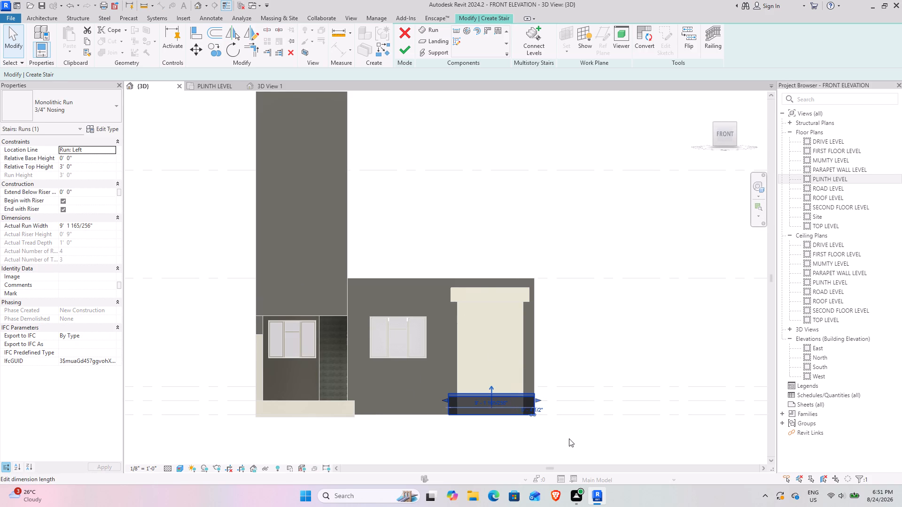
{"action": "left_click", "coordinate": [437, 122]}
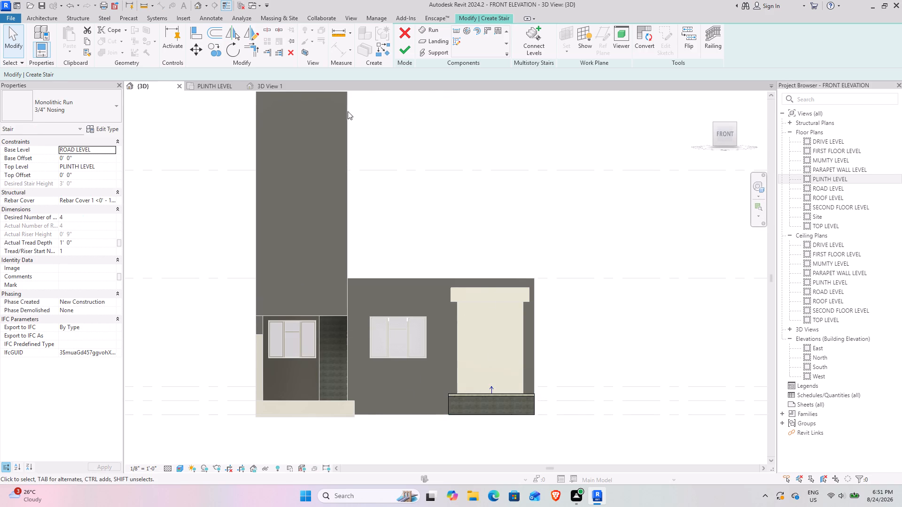
{"action": "left_click", "coordinate": [407, 53]}
Reopen the new front stair for editing in PLINTH LEVEL and flip its direction so it climbs toward the building.
{"action": "left_click", "coordinate": [480, 398]}
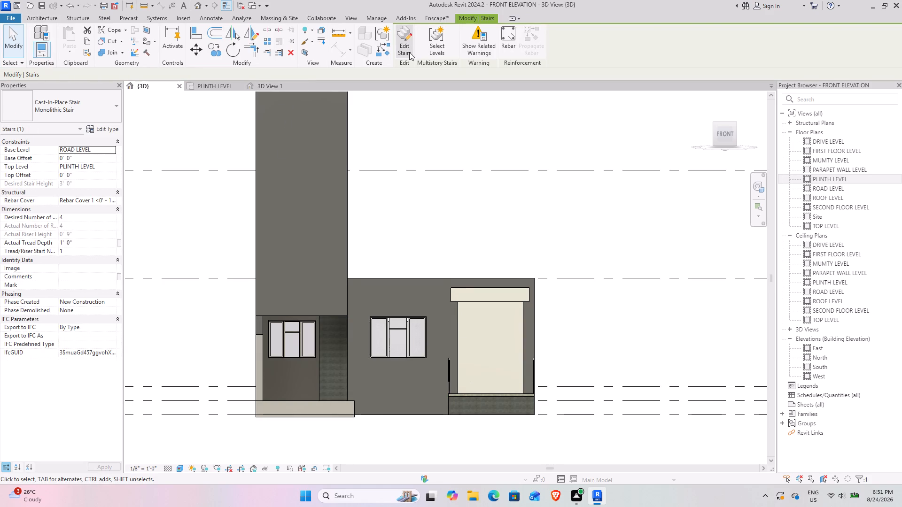
{"action": "left_click", "coordinate": [409, 52]}
{"action": "left_click", "coordinate": [205, 82]}
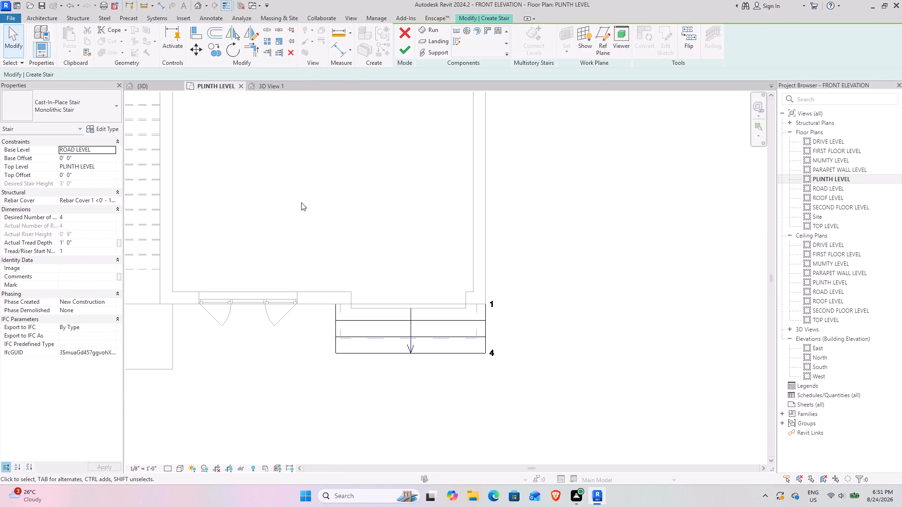
{"action": "left_click", "coordinate": [428, 355]}
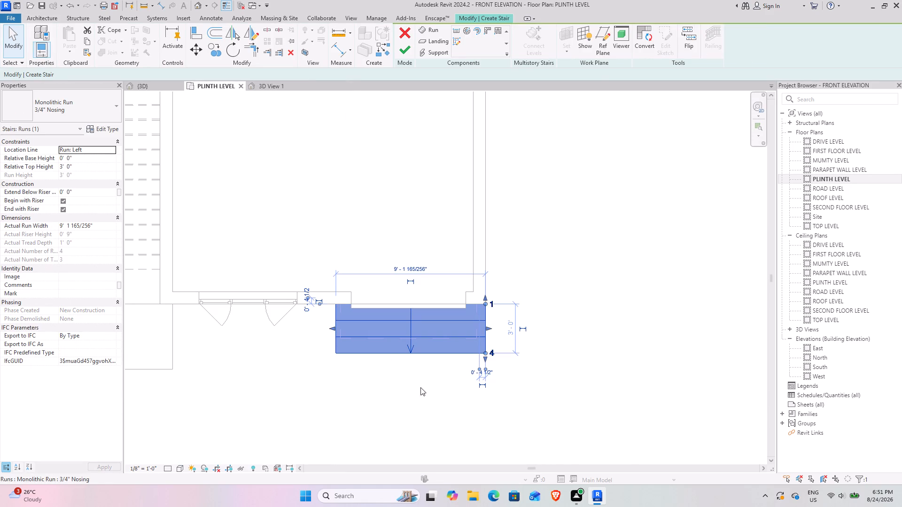
{"action": "left_click", "coordinate": [413, 366]}
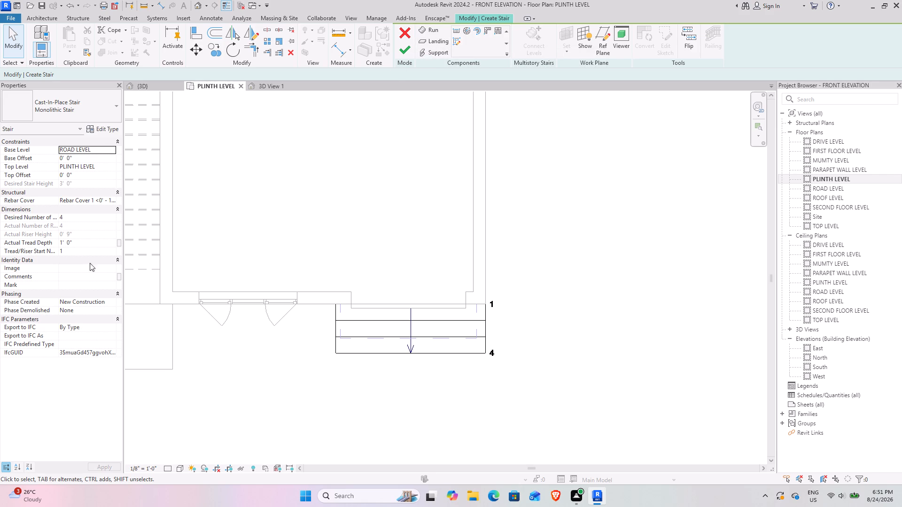
{"action": "scroll", "coordinate": [427, 348], "scroll_direction": "up", "scroll_amount": 3}
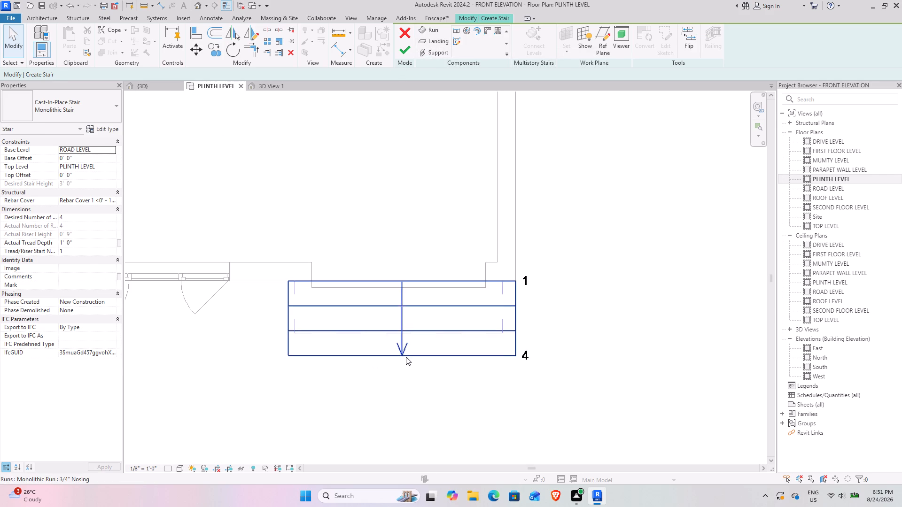
{"action": "left_click", "coordinate": [406, 357]}
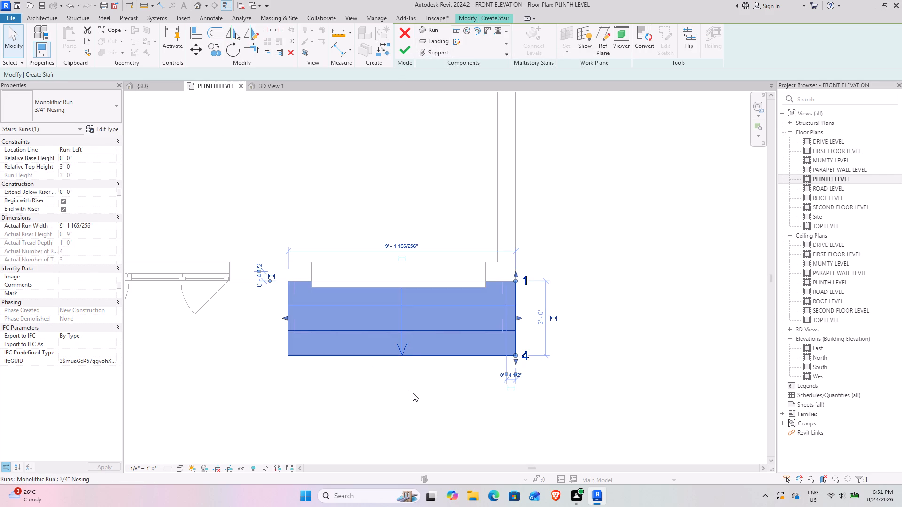
{"action": "key", "text": "space"}
{"action": "key", "text": "space"}
{"action": "key", "text": "space"}
{"action": "key", "text": "Escape"}
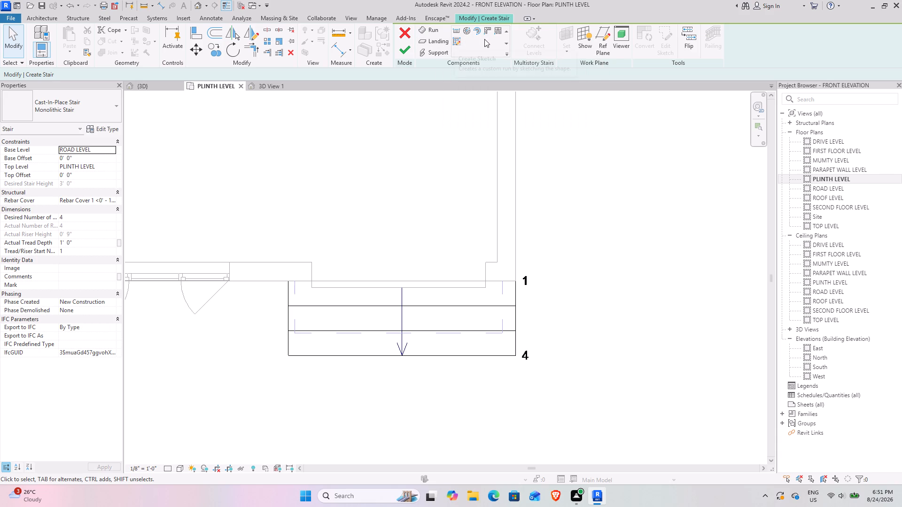
{"action": "left_click", "coordinate": [691, 36]}
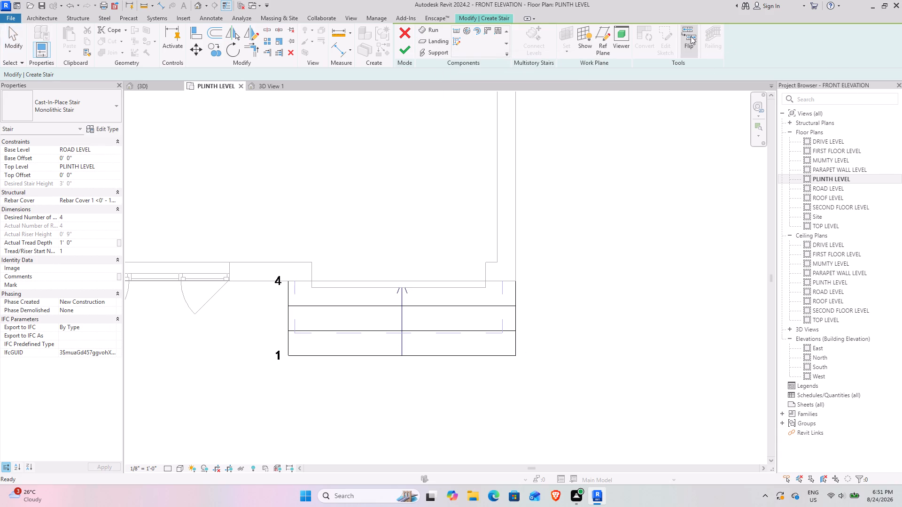
{"action": "left_click", "coordinate": [559, 406]}
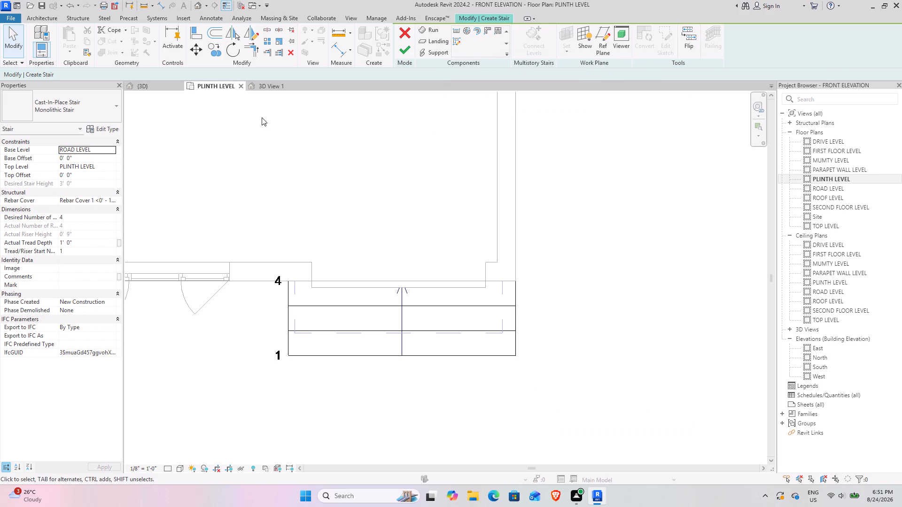
Examine the flipped entrance stair against the front wall and opening from several angles in the default 3D view.
{"action": "left_click", "coordinate": [148, 88]}
{"action": "scroll", "coordinate": [454, 401], "scroll_direction": "up", "scroll_amount": 1}
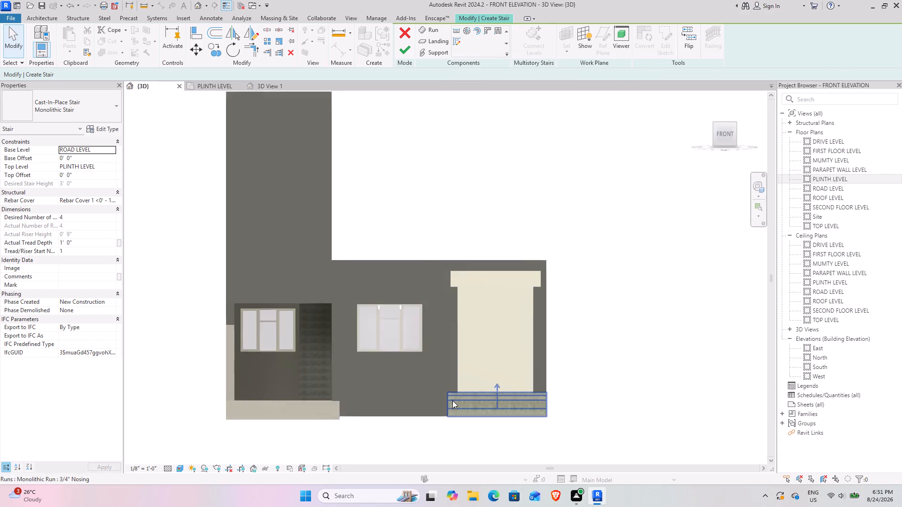
{"action": "scroll", "coordinate": [452, 400], "scroll_direction": "up", "scroll_amount": 1}
{"action": "scroll", "coordinate": [424, 322], "scroll_direction": "down", "scroll_amount": 3}
{"action": "key", "text": "space"}
{"action": "middle_click_drag", "start_coordinate": [399, 359], "coordinate": [438, 438]}
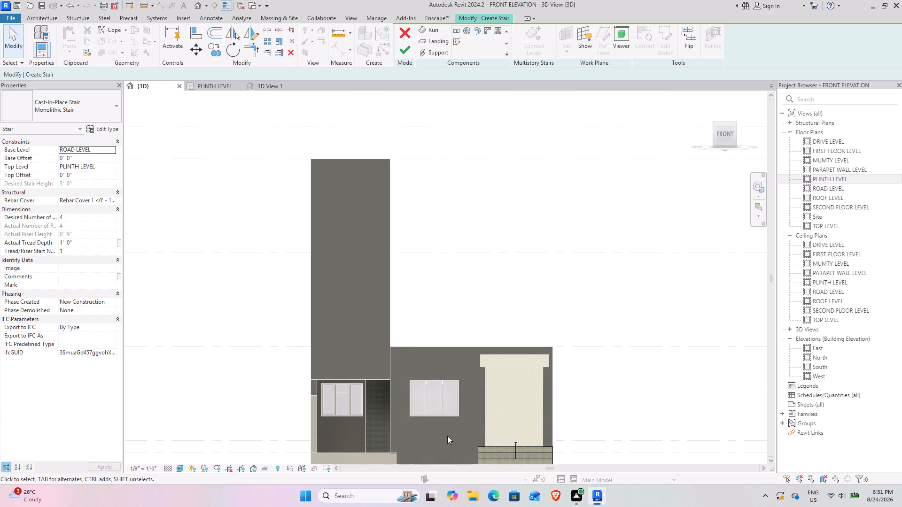
{"action": "middle_click_drag", "start_coordinate": [472, 416], "coordinate": [495, 458], "text": "shift"}
{"action": "middle_click_drag", "start_coordinate": [489, 459], "coordinate": [329, 195]}
{"action": "scroll", "coordinate": [360, 227], "scroll_direction": "up", "scroll_amount": 2}
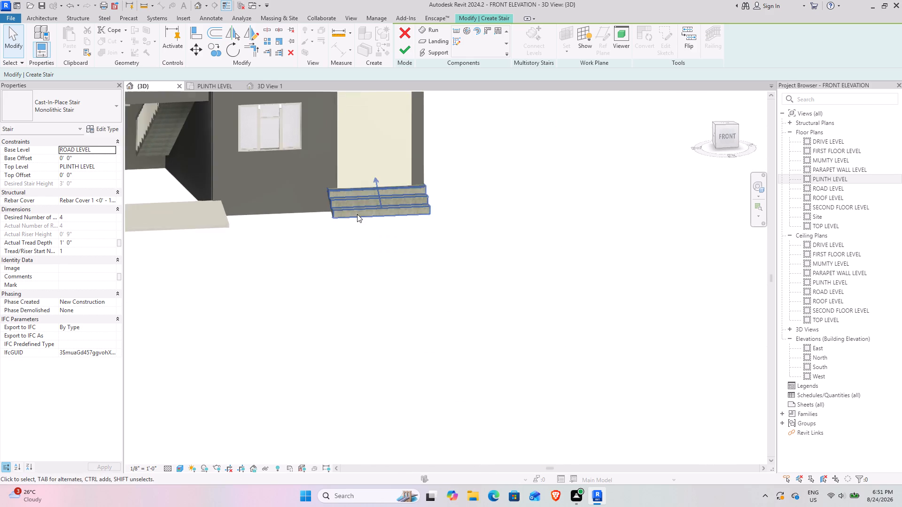
{"action": "scroll", "coordinate": [357, 214], "scroll_direction": "up", "scroll_amount": 3}
{"action": "middle_click_drag", "start_coordinate": [316, 201], "coordinate": [418, 236]}
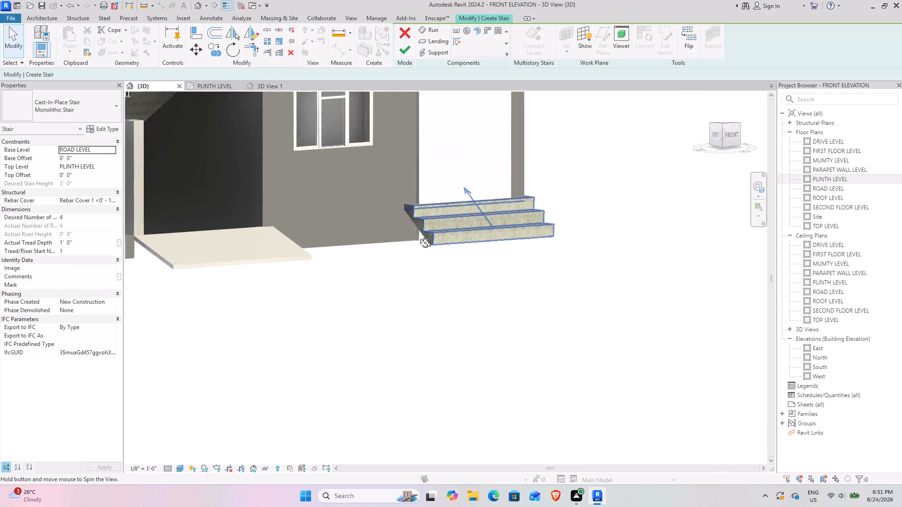
{"action": "middle_click_drag", "start_coordinate": [418, 236], "coordinate": [389, 250]}
{"action": "middle_click_drag", "start_coordinate": [385, 251], "coordinate": [331, 202]}
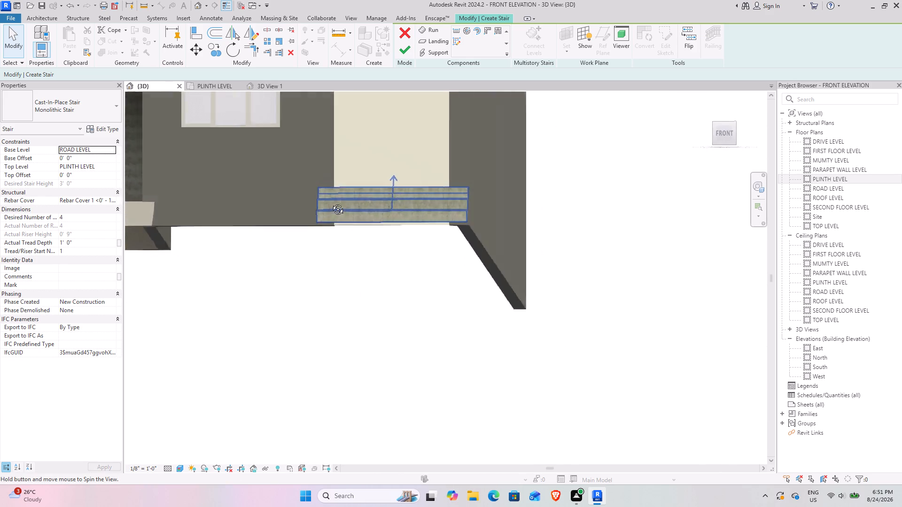
{"action": "middle_click_drag", "start_coordinate": [331, 202], "coordinate": [349, 224]}
{"action": "middle_click_drag", "start_coordinate": [342, 221], "coordinate": [337, 251]}
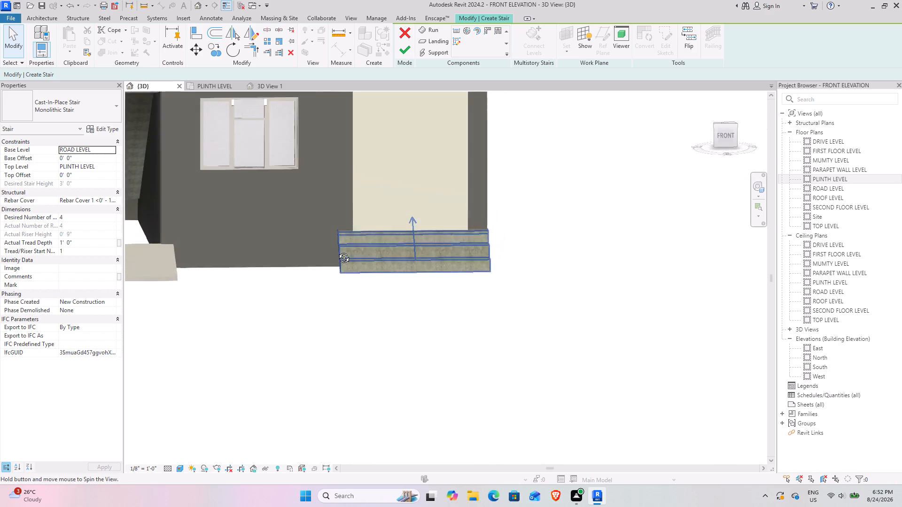
{"action": "middle_click_drag", "start_coordinate": [337, 251], "coordinate": [348, 318]}
{"action": "middle_click_drag", "start_coordinate": [320, 308], "coordinate": [304, 250]}
{"action": "middle_click_drag", "start_coordinate": [334, 249], "coordinate": [326, 235], "text": "shift"}
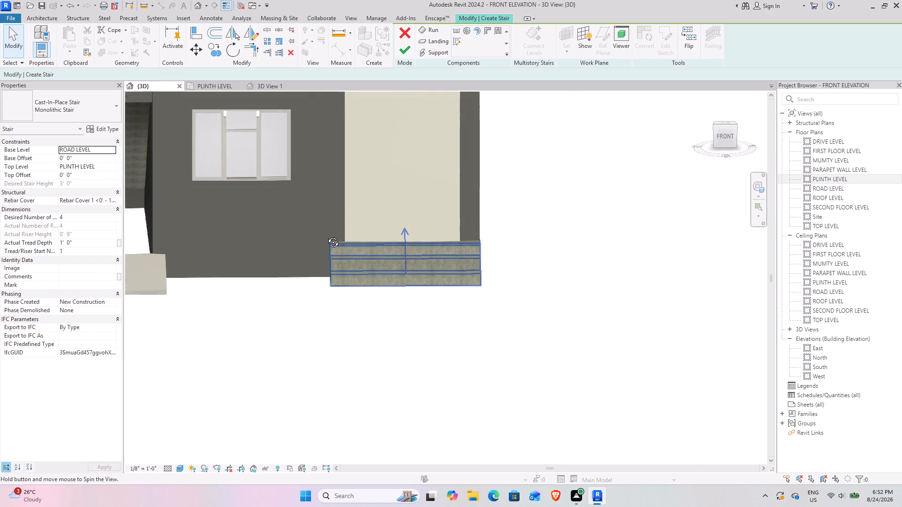
{"action": "middle_click_drag", "start_coordinate": [326, 235], "coordinate": [322, 238], "text": "shift"}
{"action": "scroll", "coordinate": [318, 239], "scroll_direction": "down", "scroll_amount": 9}
{"action": "middle_click_drag", "start_coordinate": [276, 282], "coordinate": [313, 228], "text": "shift"}
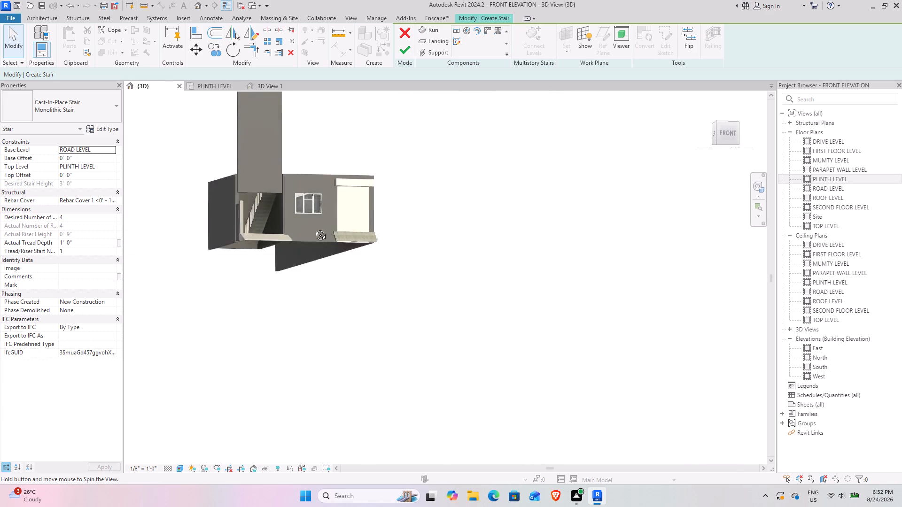
{"action": "middle_click_drag", "start_coordinate": [313, 228], "coordinate": [283, 248], "text": "shift"}
{"action": "scroll", "coordinate": [303, 215], "scroll_direction": "up", "scroll_amount": 5}
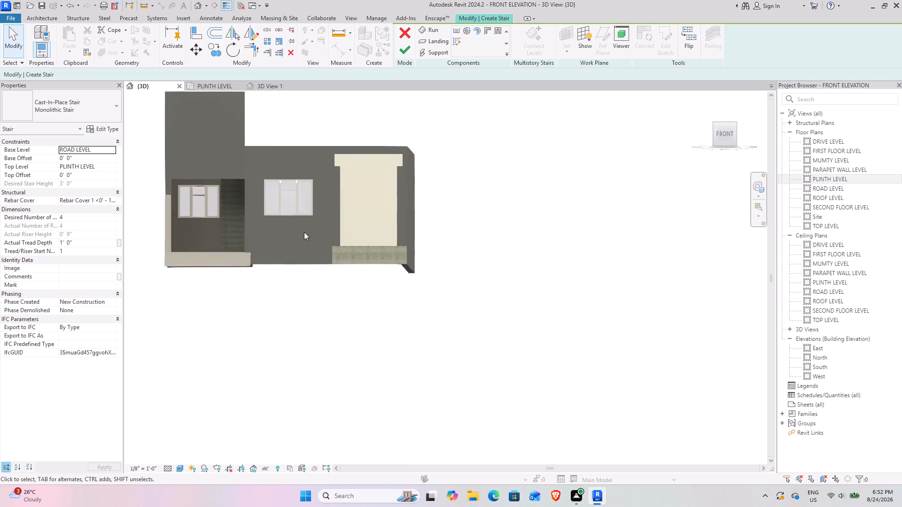
{"action": "scroll", "coordinate": [304, 232], "scroll_direction": "up", "scroll_amount": 2}
{"action": "middle_click_drag", "start_coordinate": [302, 235], "coordinate": [300, 247], "text": "shift"}
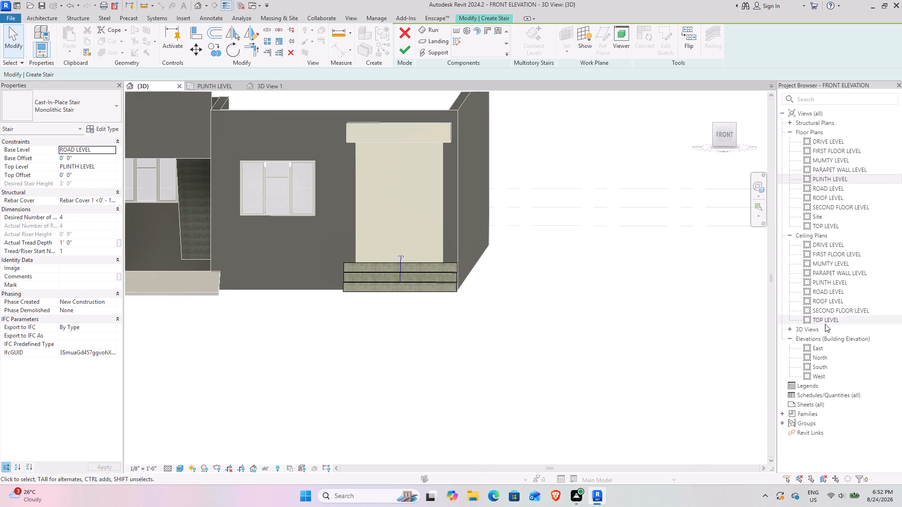
Examine the entrance stair against the level lines in the North and South elevations.
{"action": "double_click", "coordinate": [822, 359]}
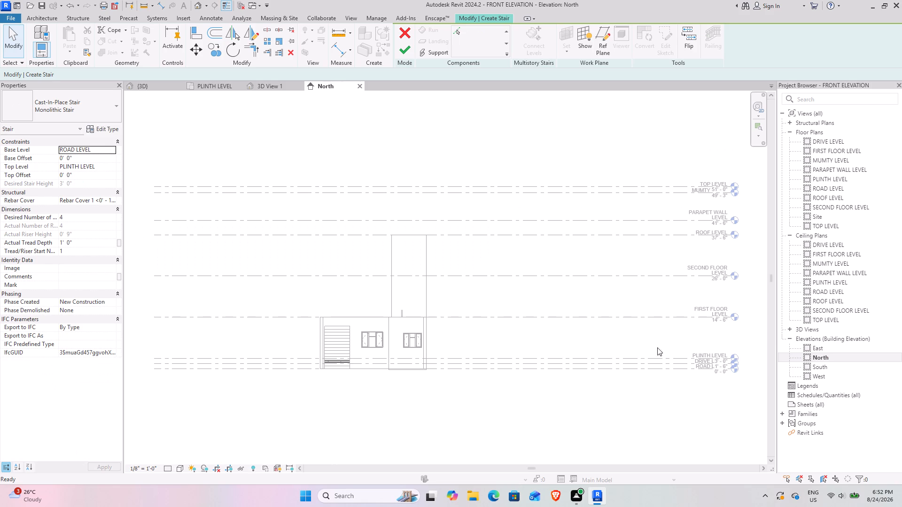
{"action": "scroll", "coordinate": [389, 369], "scroll_direction": "up", "scroll_amount": 8}
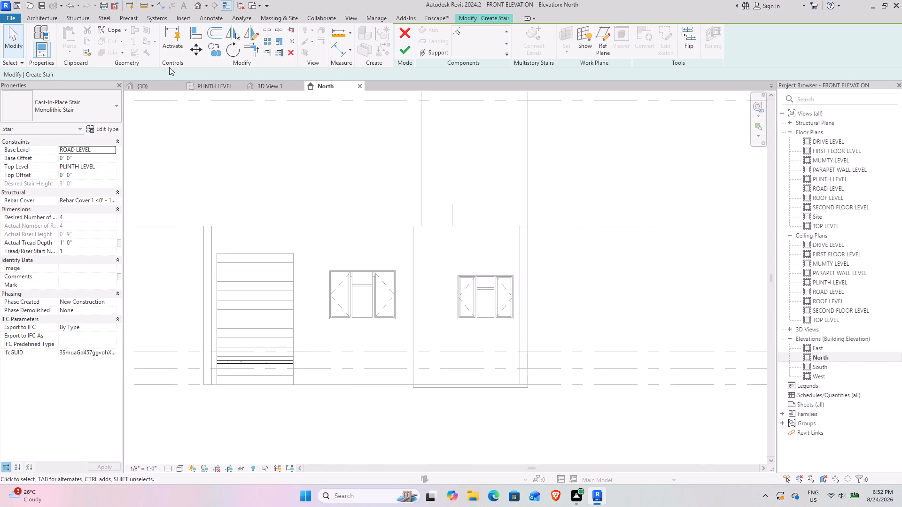
{"action": "double_click", "coordinate": [827, 368]}
{"action": "scroll", "coordinate": [560, 361], "scroll_direction": "up", "scroll_amount": 7}
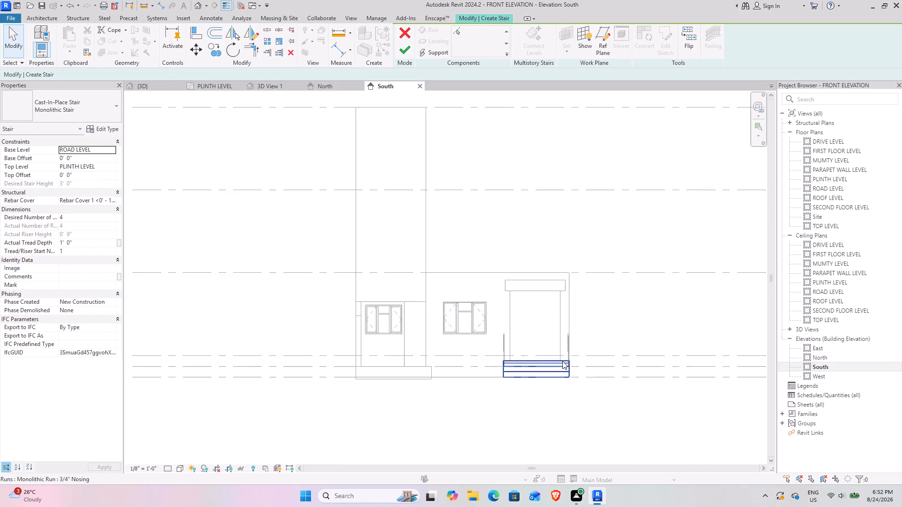
{"action": "scroll", "coordinate": [562, 361], "scroll_direction": "up", "scroll_amount": 5}
{"action": "scroll", "coordinate": [515, 361], "scroll_direction": "down", "scroll_amount": 4}
{"action": "middle_click_drag", "start_coordinate": [607, 378], "coordinate": [278, 312]}
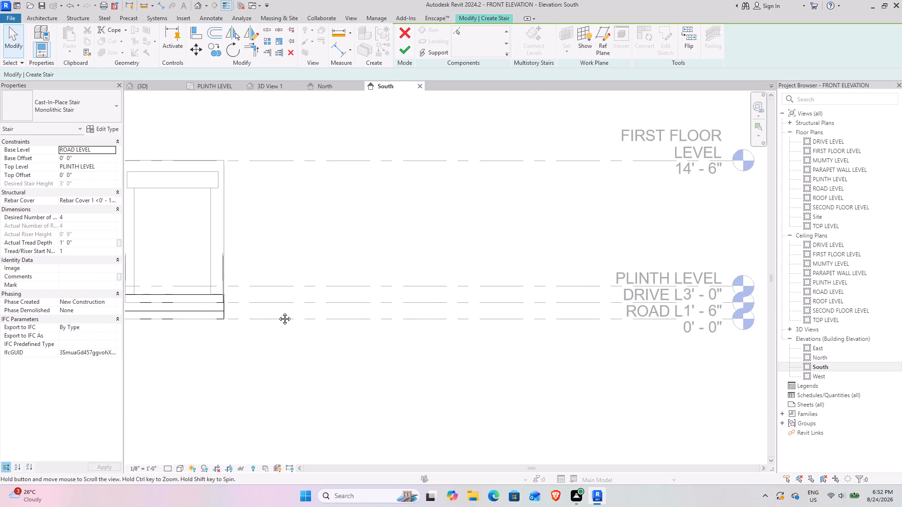
{"action": "middle_click_drag", "start_coordinate": [278, 312], "coordinate": [507, 327]}
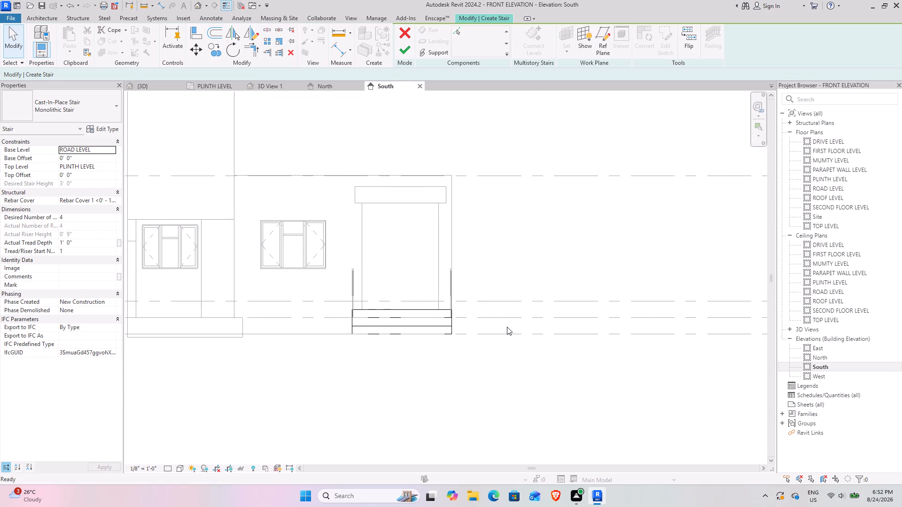
{"action": "scroll", "coordinate": [291, 294], "scroll_direction": "down", "scroll_amount": 3}
{"action": "middle_click_drag", "start_coordinate": [302, 294], "coordinate": [351, 277]}
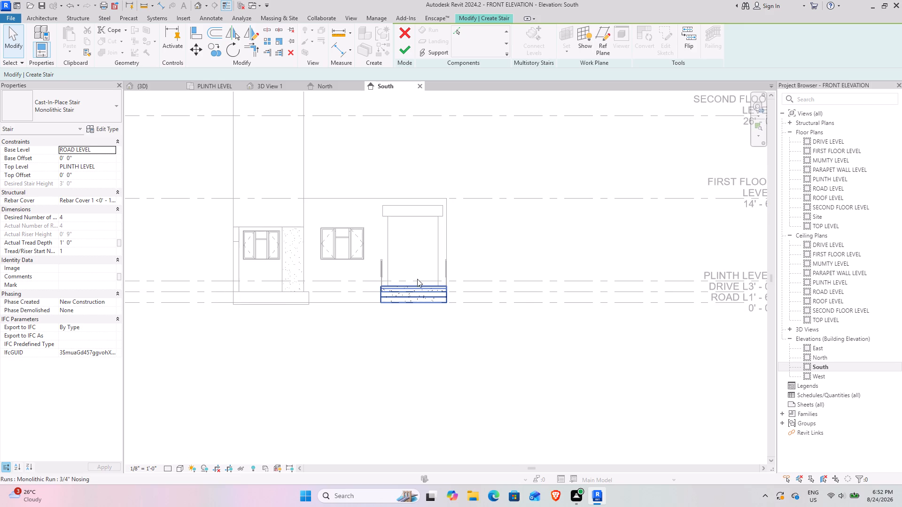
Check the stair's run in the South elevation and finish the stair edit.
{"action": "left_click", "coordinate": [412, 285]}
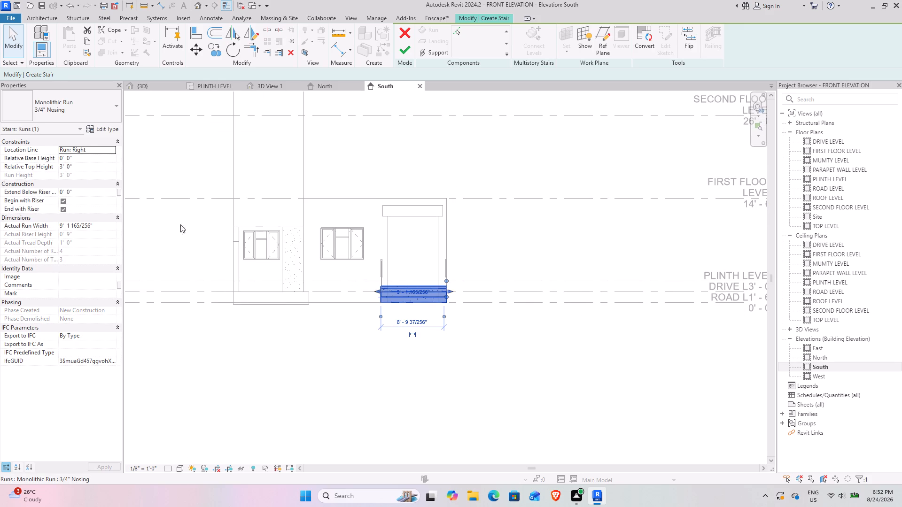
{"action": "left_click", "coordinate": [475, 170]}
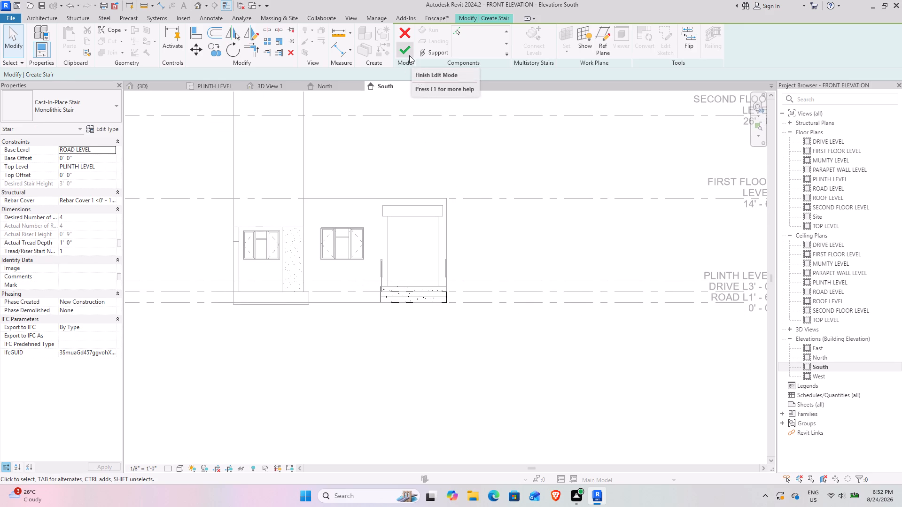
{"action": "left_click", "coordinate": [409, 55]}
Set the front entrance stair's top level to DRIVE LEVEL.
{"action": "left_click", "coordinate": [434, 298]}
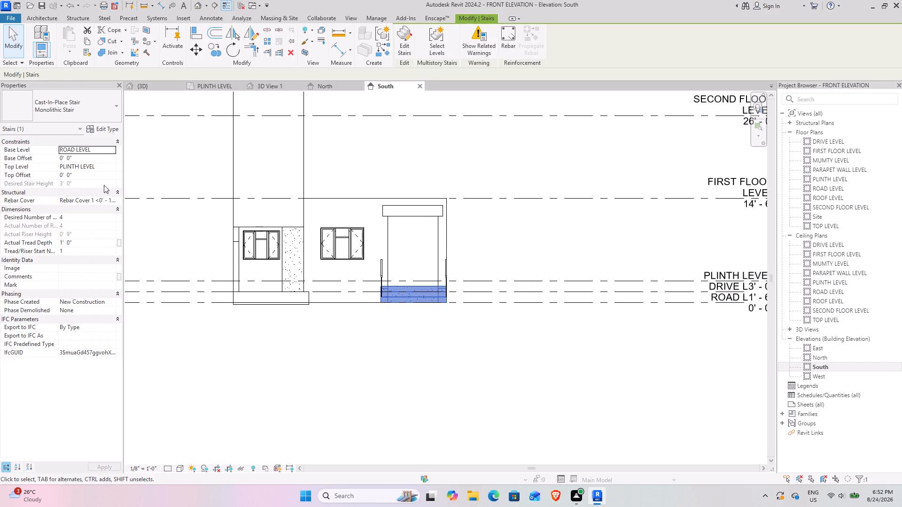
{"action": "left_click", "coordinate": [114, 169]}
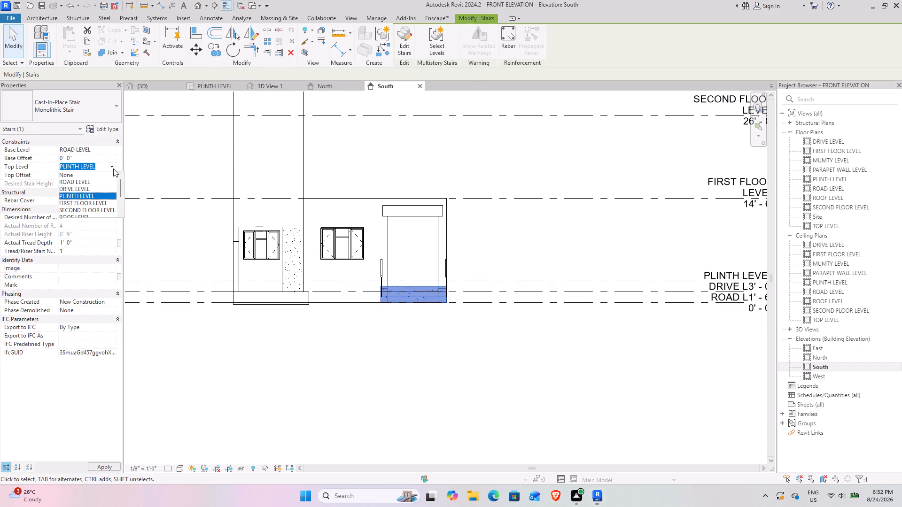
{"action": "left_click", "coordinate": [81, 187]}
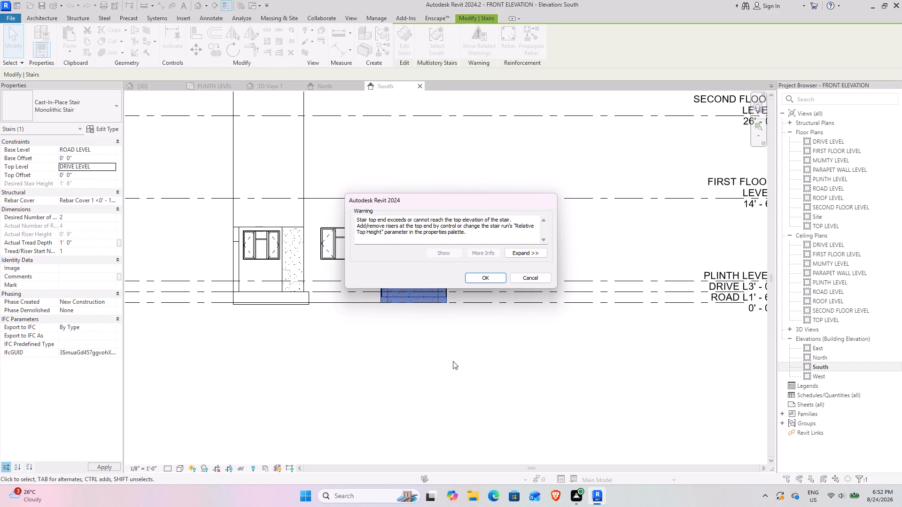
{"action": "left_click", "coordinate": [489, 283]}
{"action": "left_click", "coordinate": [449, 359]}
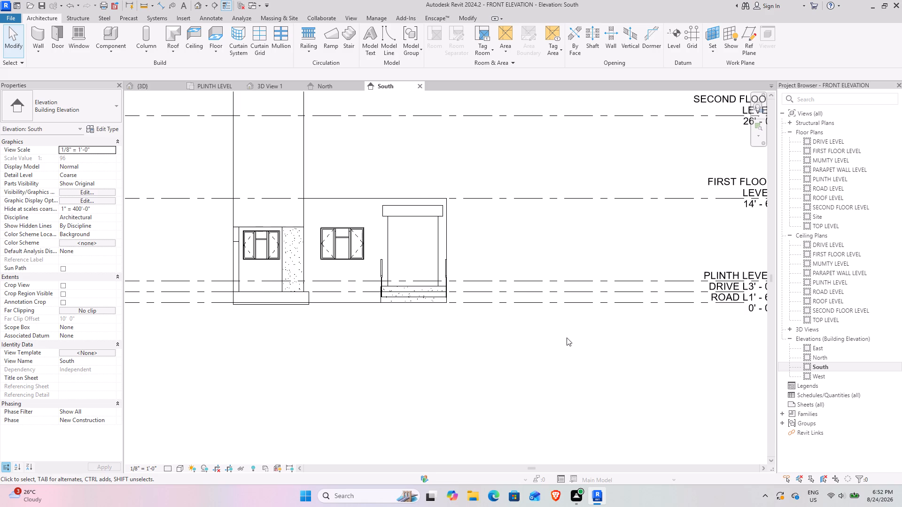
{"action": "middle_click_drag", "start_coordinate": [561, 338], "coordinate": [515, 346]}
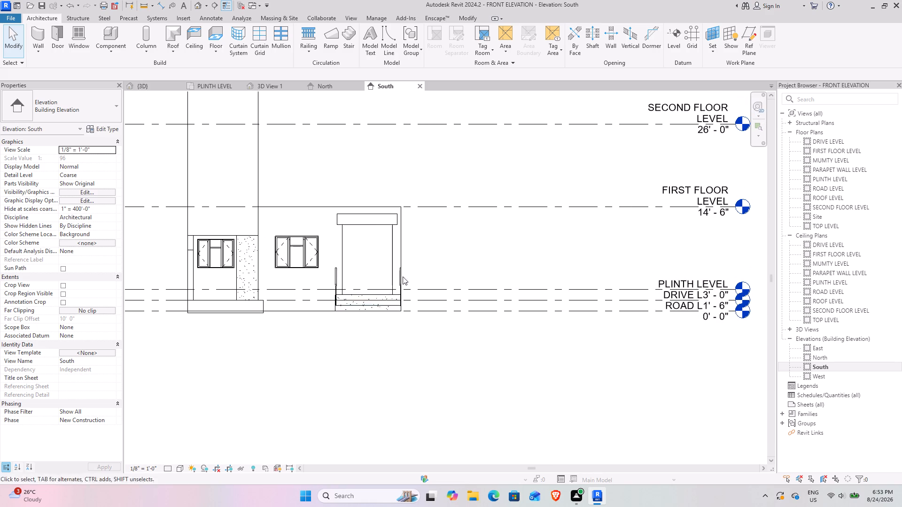
Delete the entrance stair at the front opening.
{"action": "left_click", "coordinate": [380, 306]}
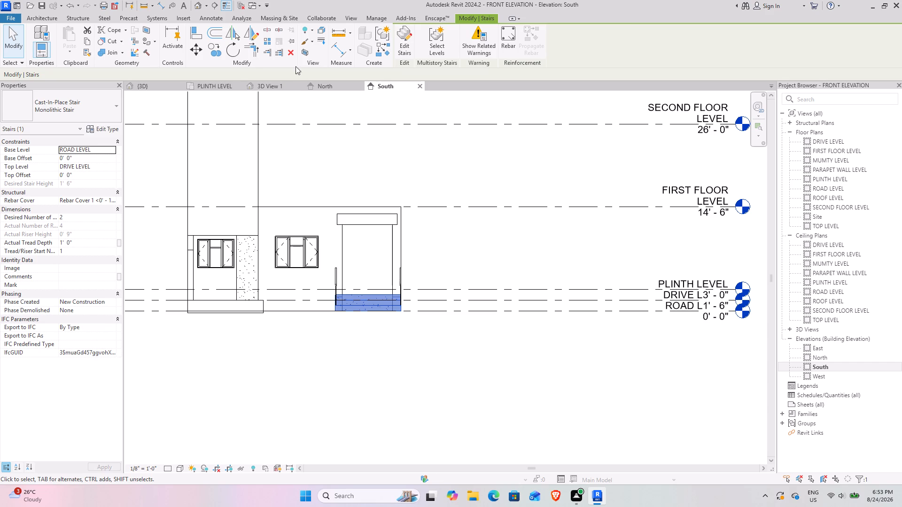
{"action": "left_click", "coordinate": [295, 53]}
Return to the PLINTH LEVEL floor plan and close the North elevation view.
{"action": "left_click", "coordinate": [212, 91]}
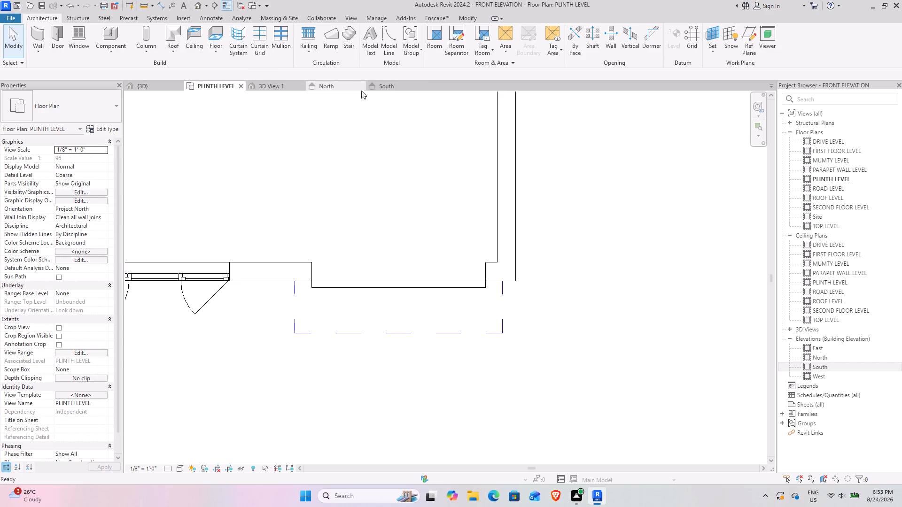
{"action": "left_click", "coordinate": [363, 87]}
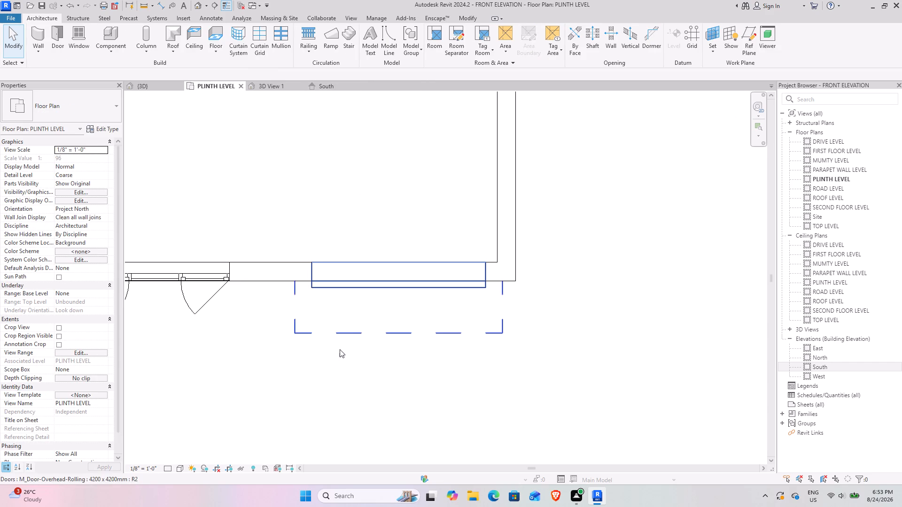
Start a new stair and duplicate its Monolithic Stair type under the suggested name, with a maximum riser height of 6".
{"action": "scroll", "coordinate": [340, 349], "scroll_direction": "down", "scroll_amount": 1}
{"action": "middle_click_drag", "start_coordinate": [337, 349], "coordinate": [360, 344]}
{"action": "left_click", "coordinate": [342, 38]}
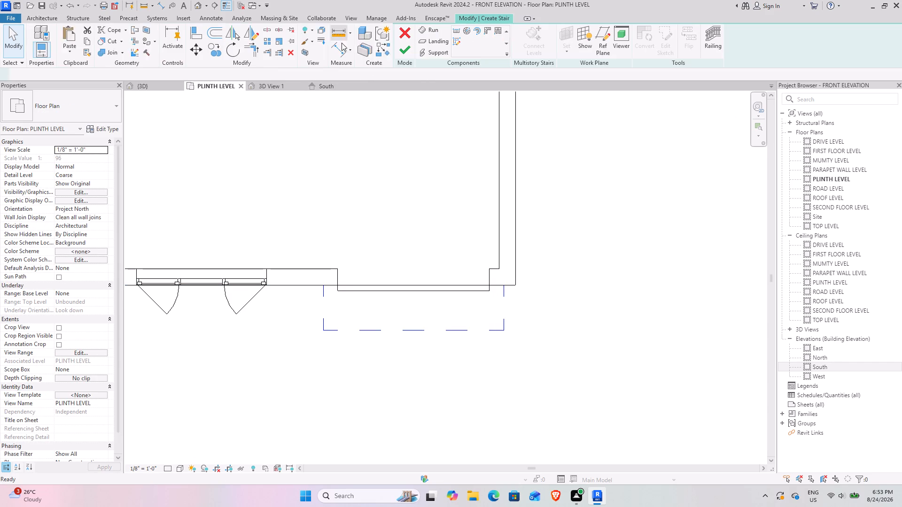
{"action": "left_click", "coordinate": [103, 129]}
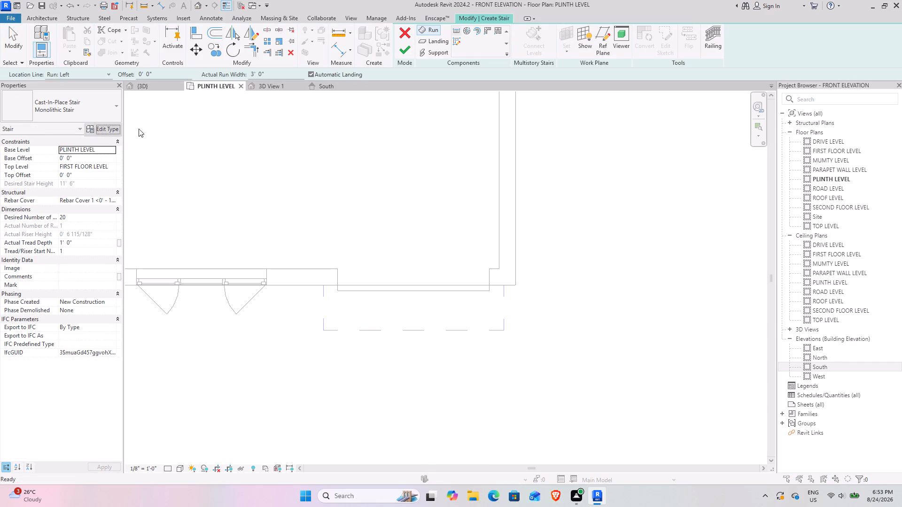
{"action": "left_click", "coordinate": [636, 150]}
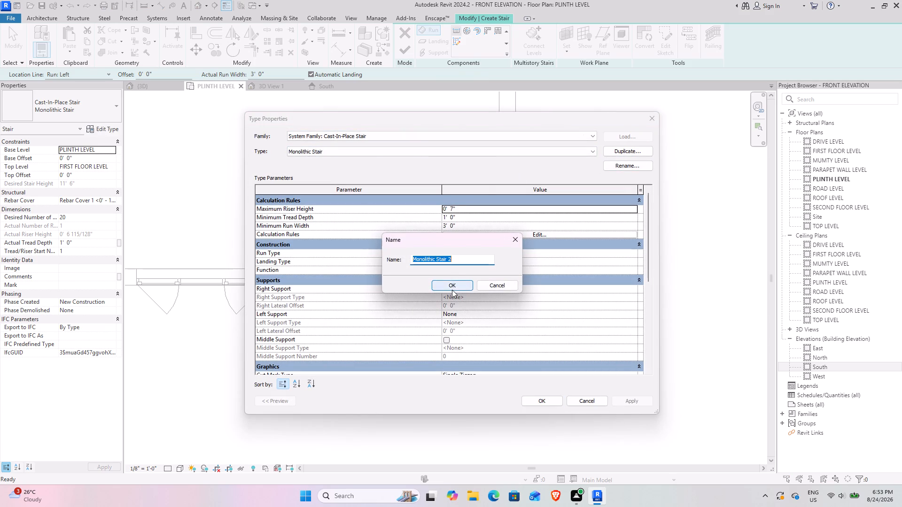
{"action": "left_click", "coordinate": [452, 290]}
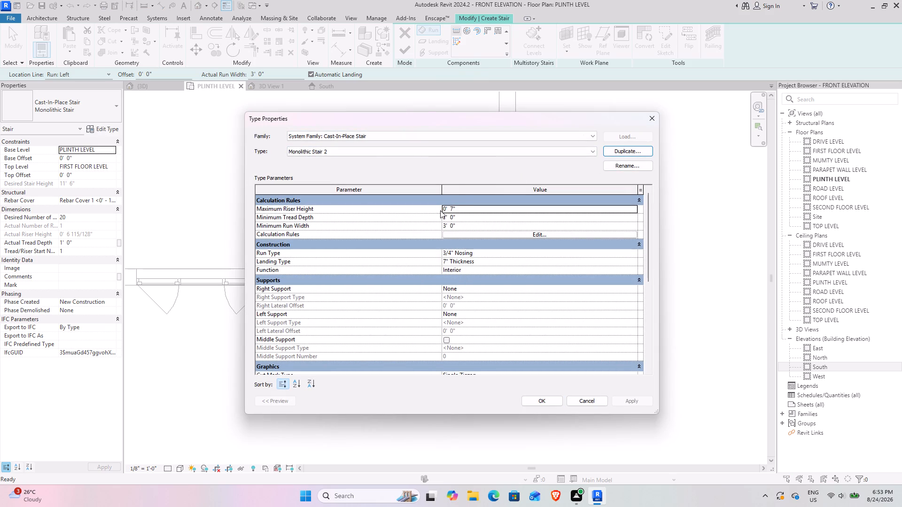
{"action": "left_click", "coordinate": [467, 210]}
{"action": "key", "text": "6"}
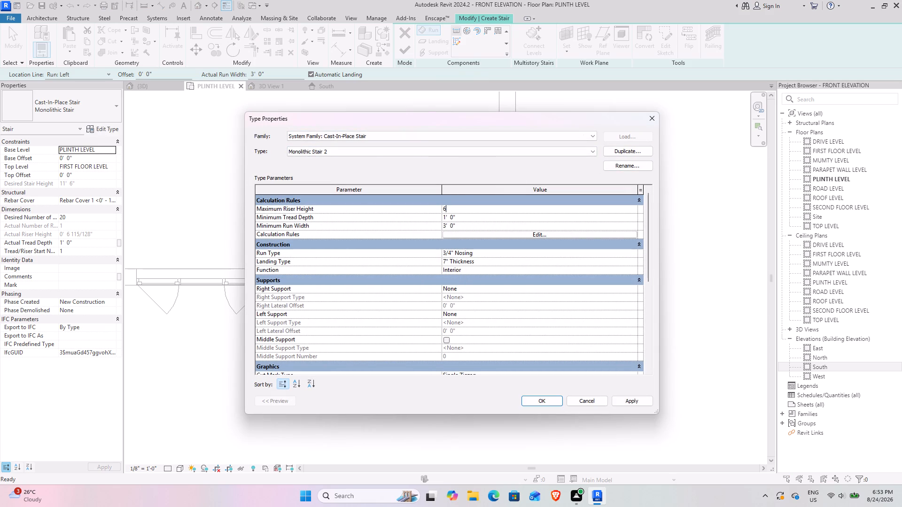
{"action": "key", "text": "shift+quotedbl"}
{"action": "key", "text": "Return"}
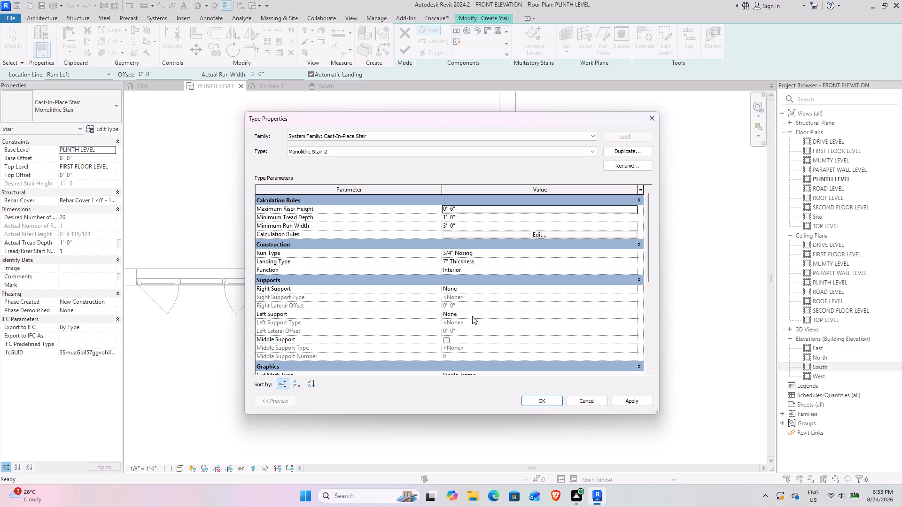
{"action": "scroll", "coordinate": [472, 316], "scroll_direction": "down", "scroll_amount": 2}
{"action": "scroll", "coordinate": [472, 316], "scroll_direction": "up", "scroll_amount": 1}
{"action": "left_click", "coordinate": [637, 401]}
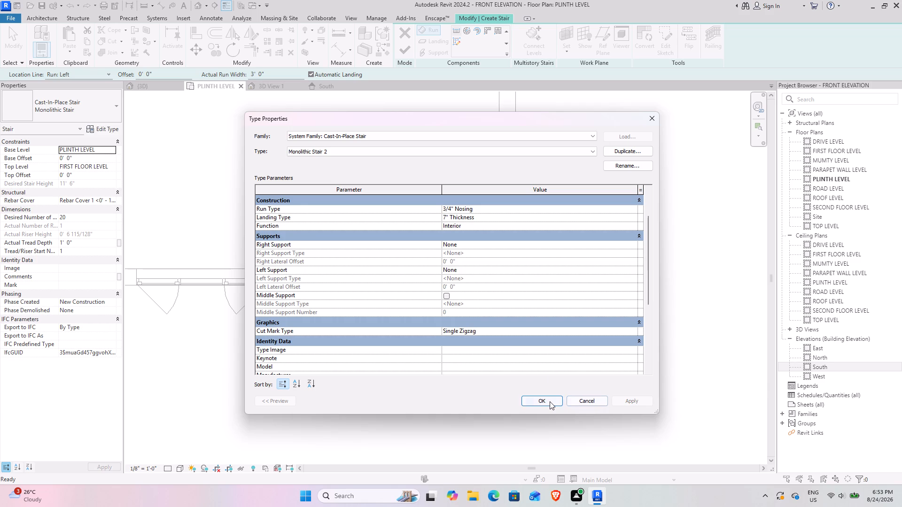
{"action": "left_click", "coordinate": [550, 401]}
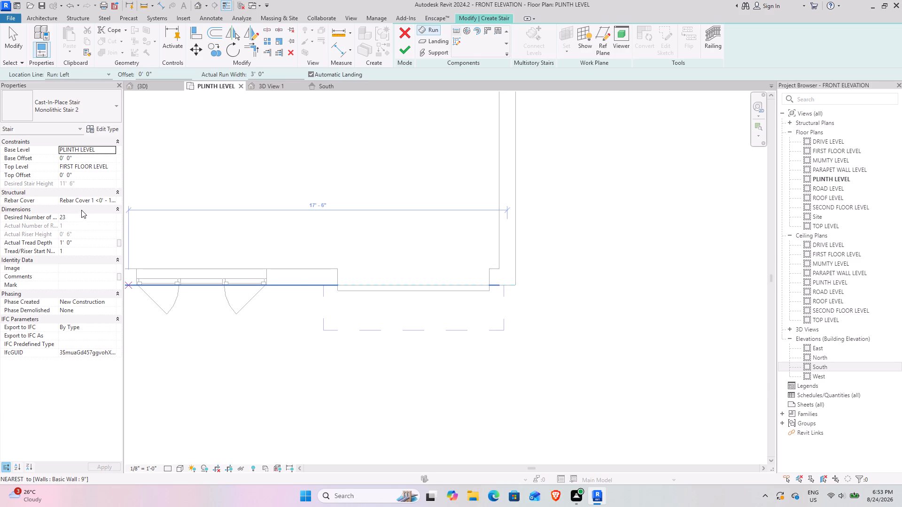
Set the new stair's base level to ROAD LEVEL, top level to DRIVE LEVEL and desired number of risers to 4.
{"action": "left_click", "coordinate": [111, 150]}
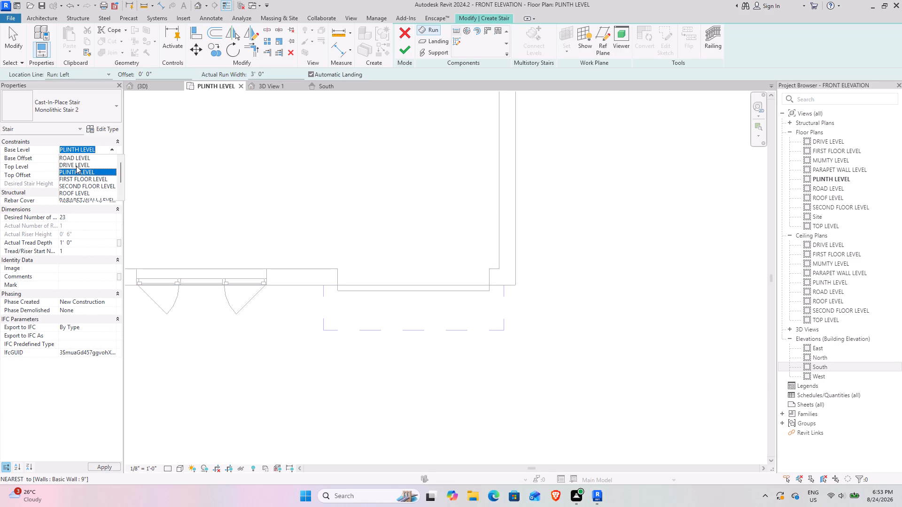
{"action": "left_click", "coordinate": [76, 166]}
{"action": "left_click", "coordinate": [111, 169]}
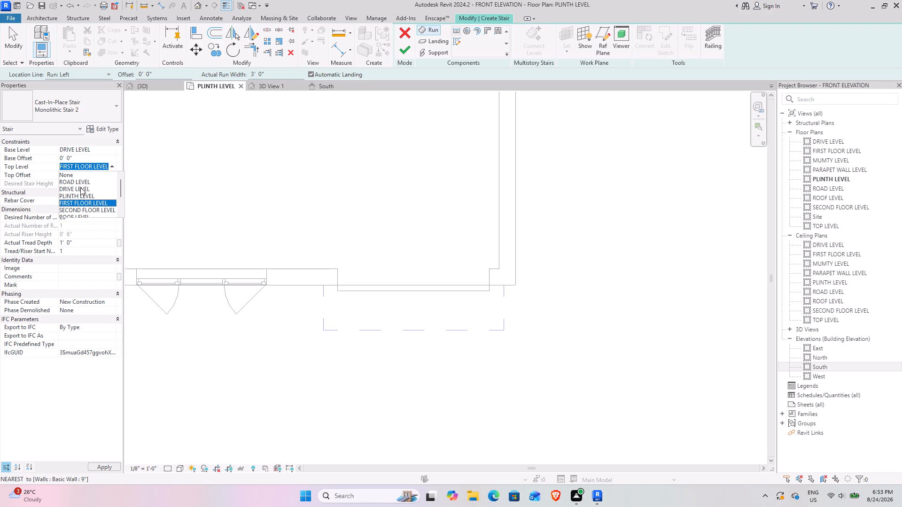
{"action": "left_click", "coordinate": [86, 188]}
{"action": "left_click", "coordinate": [111, 153]}
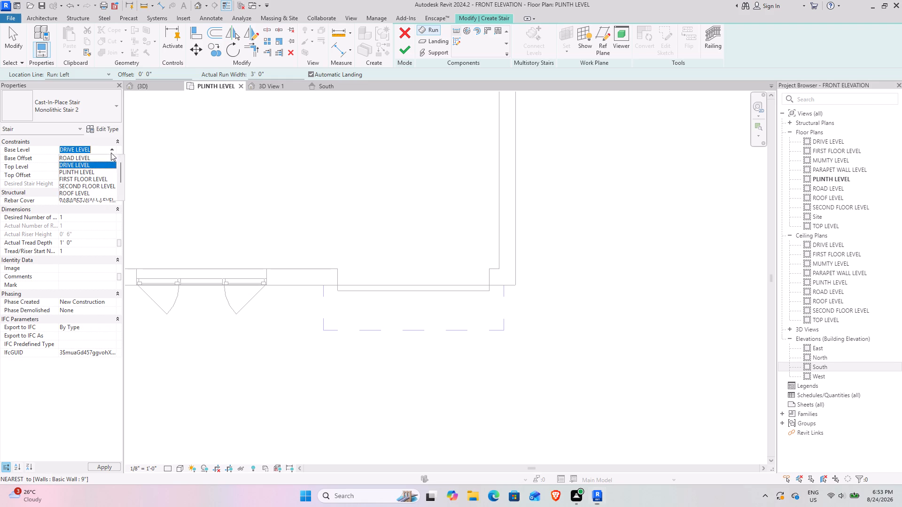
{"action": "left_click", "coordinate": [84, 159]}
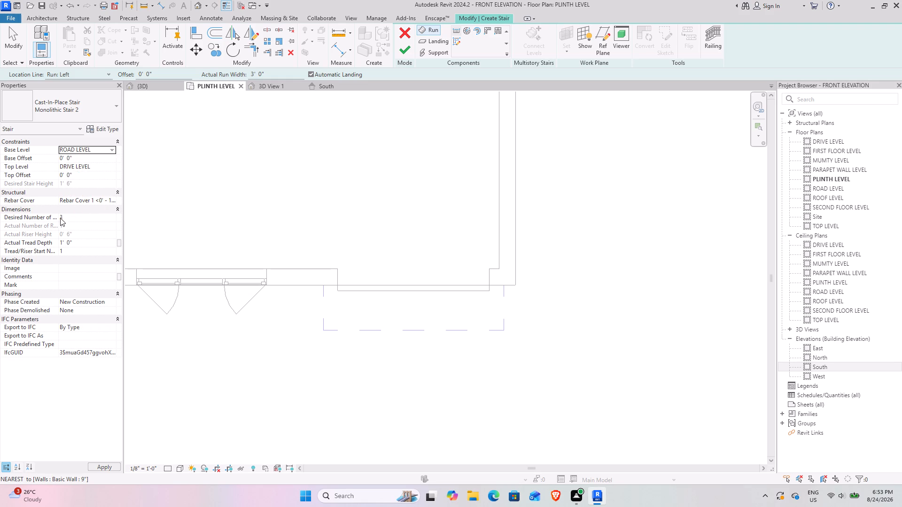
{"action": "left_click", "coordinate": [111, 219]}
{"action": "key", "text": "4"}
{"action": "key", "text": "Return"}
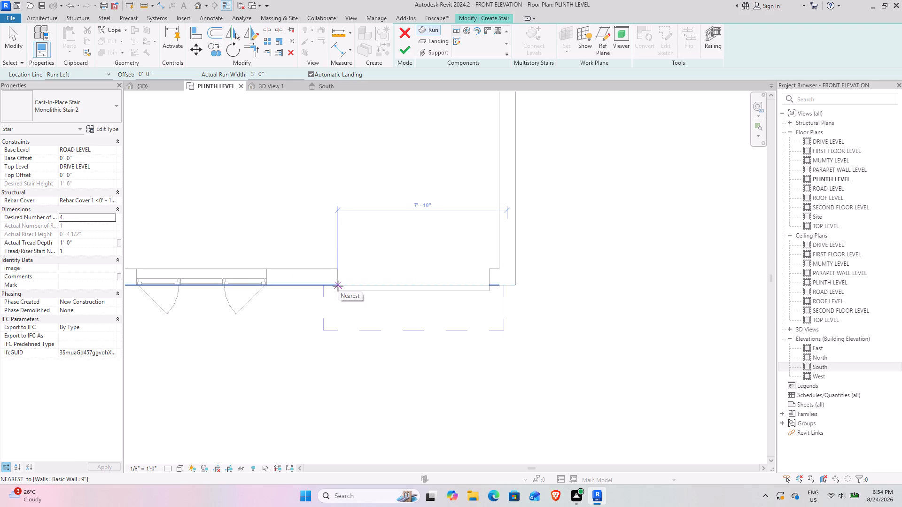
Draw a straight four-riser run about 3' long outward from the front opening's corner nearest the window, and finish the stair.
{"action": "left_click", "coordinate": [338, 286]}
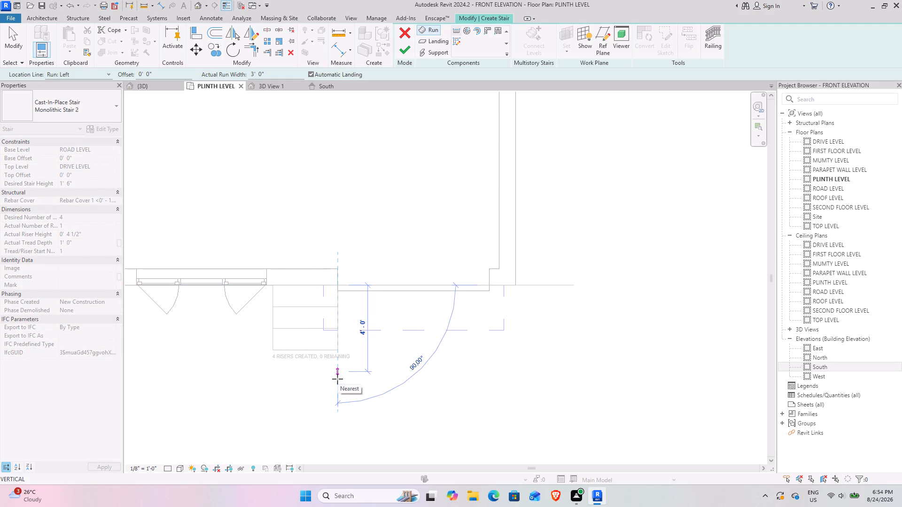
{"action": "left_click", "coordinate": [338, 378]}
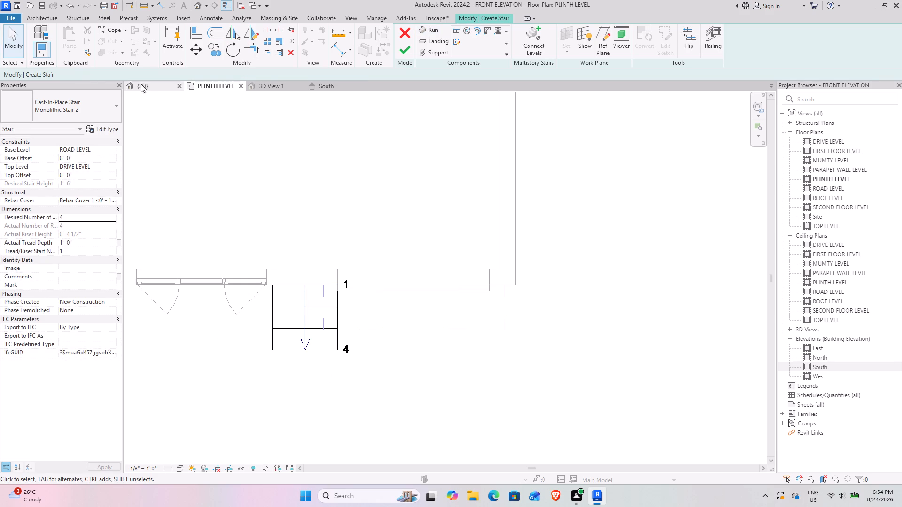
{"action": "left_click", "coordinate": [156, 88]}
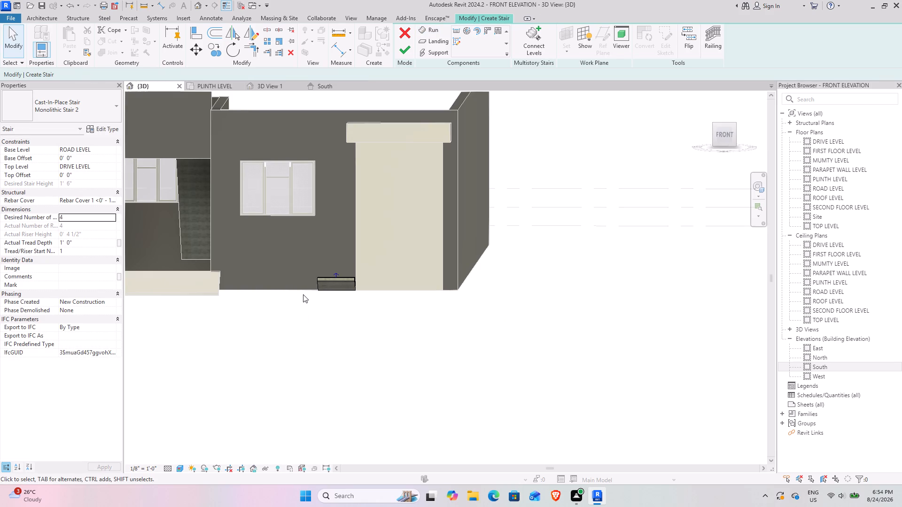
{"action": "key", "text": "Return"}
{"action": "key", "text": "Return"}
{"action": "key", "text": "Return"}
{"action": "key", "text": "Return"}
{"action": "key", "text": "Return"}
{"action": "key", "text": "Return"}
{"action": "key", "text": "Return"}
{"action": "key", "text": "Return"}
{"action": "key", "text": "Return"}
{"action": "key", "text": "Return"}
{"action": "key", "text": "Return"}
{"action": "key", "text": "Return"}
{"action": "key", "text": "Return"}
{"action": "key", "text": "Return"}
{"action": "key", "text": "Return"}
{"action": "key", "text": "Return"}
{"action": "key", "text": "Return"}
{"action": "key", "text": "Return"}
{"action": "middle_click_drag", "start_coordinate": [300, 295], "coordinate": [356, 292]}
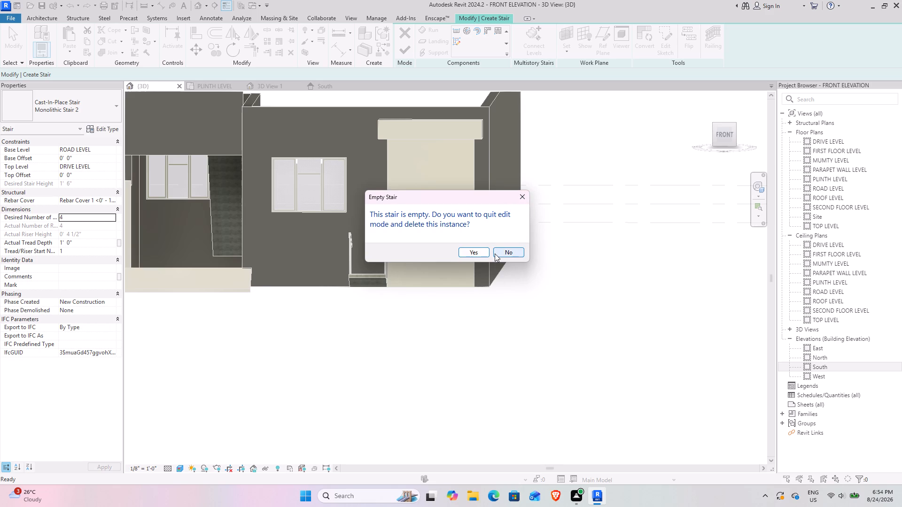
{"action": "left_click", "coordinate": [509, 256]}
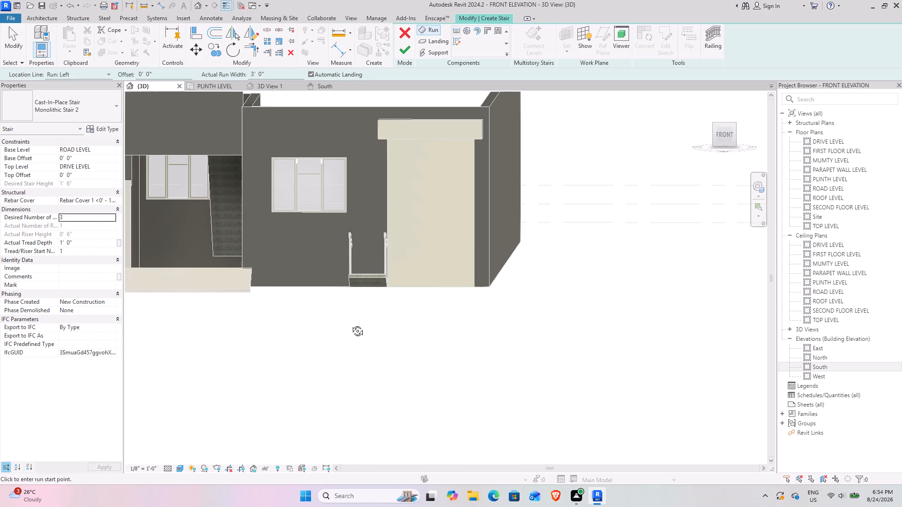
Examine the finished entrance stair and its railings in 3D and against the levels in the South elevation.
{"action": "middle_click_drag", "start_coordinate": [350, 324], "coordinate": [400, 432], "text": "shift"}
{"action": "scroll", "coordinate": [432, 322], "scroll_direction": "up", "scroll_amount": 8}
{"action": "middle_click_drag", "start_coordinate": [334, 349], "coordinate": [377, 333], "text": "shift"}
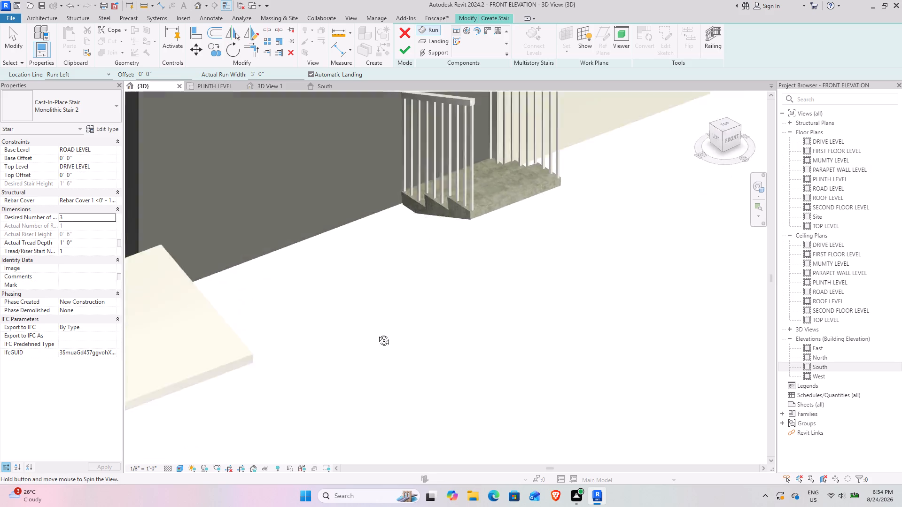
{"action": "middle_click_drag", "start_coordinate": [377, 333], "coordinate": [393, 315], "text": "shift"}
{"action": "middle_click_drag", "start_coordinate": [406, 306], "coordinate": [288, 457]}
{"action": "middle_click_drag", "start_coordinate": [392, 347], "coordinate": [327, 291]}
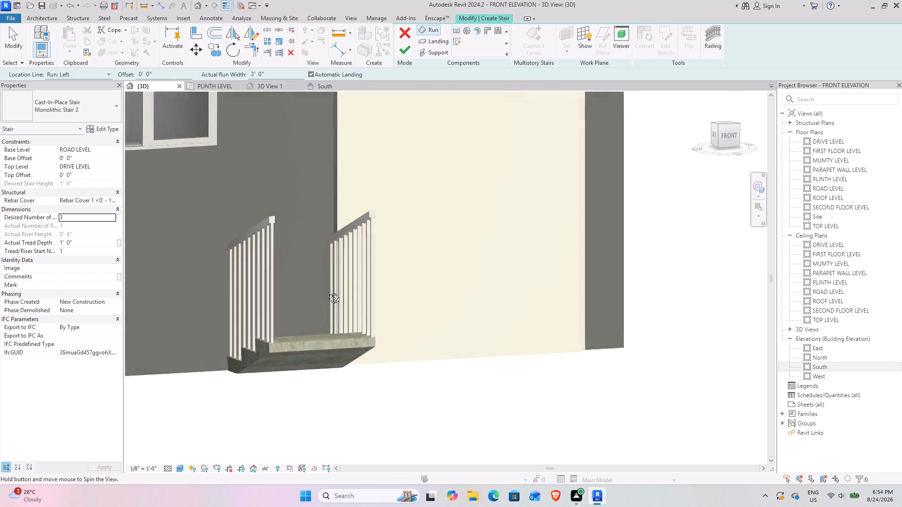
{"action": "middle_click_drag", "start_coordinate": [327, 291], "coordinate": [298, 275]}
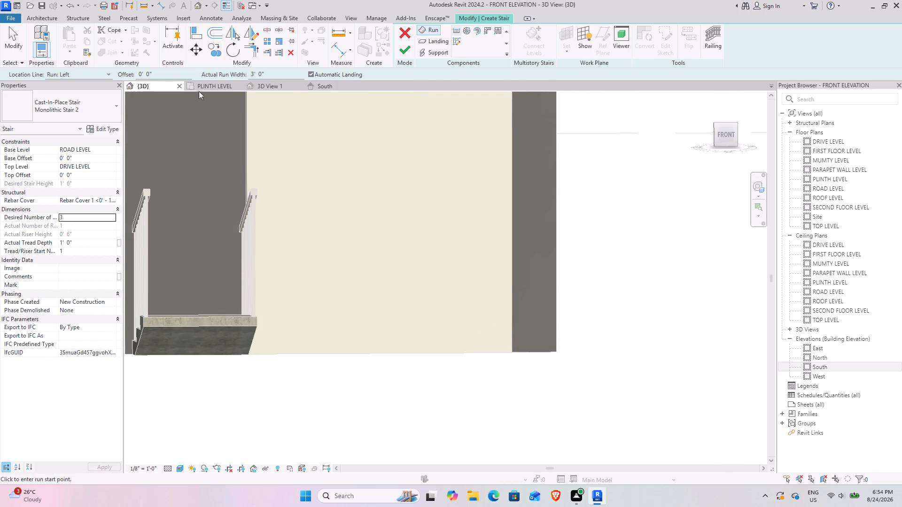
{"action": "left_click", "coordinate": [325, 83]}
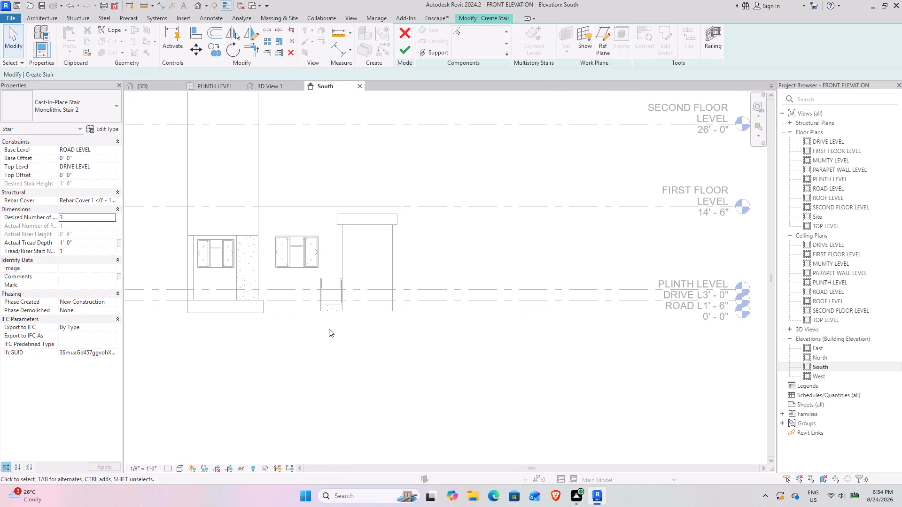
{"action": "scroll", "coordinate": [321, 297], "scroll_direction": "up", "scroll_amount": 7}
{"action": "middle_click_drag", "start_coordinate": [416, 340], "coordinate": [74, 323]}
{"action": "scroll", "coordinate": [338, 332], "scroll_direction": "down", "scroll_amount": 3}
{"action": "middle_click_drag", "start_coordinate": [354, 337], "coordinate": [171, 332]}
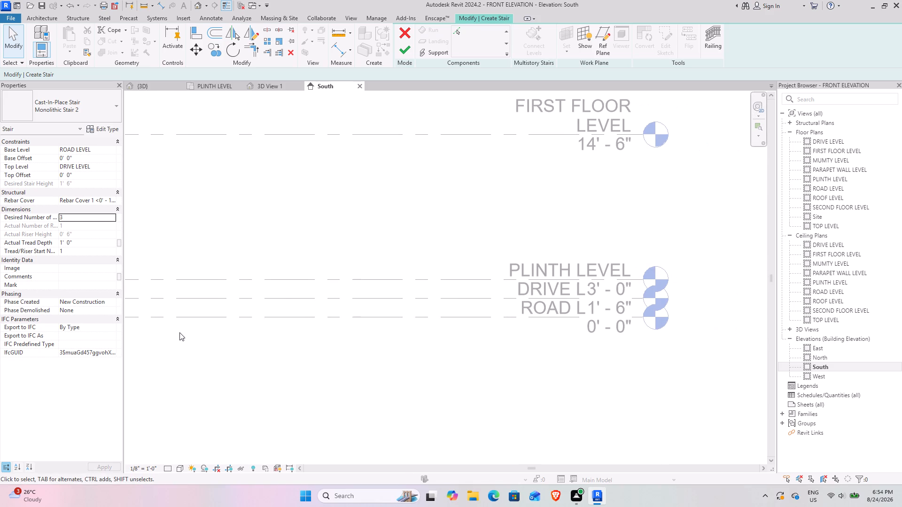
{"action": "middle_click_drag", "start_coordinate": [182, 332], "coordinate": [242, 337]}
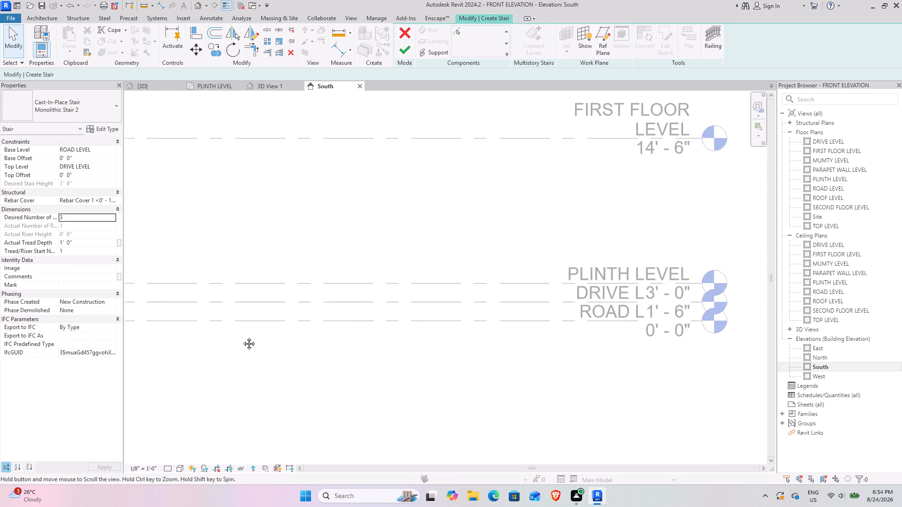
{"action": "middle_click_drag", "start_coordinate": [242, 337], "coordinate": [608, 346]}
{"action": "scroll", "coordinate": [340, 305], "scroll_direction": "up", "scroll_amount": 3}
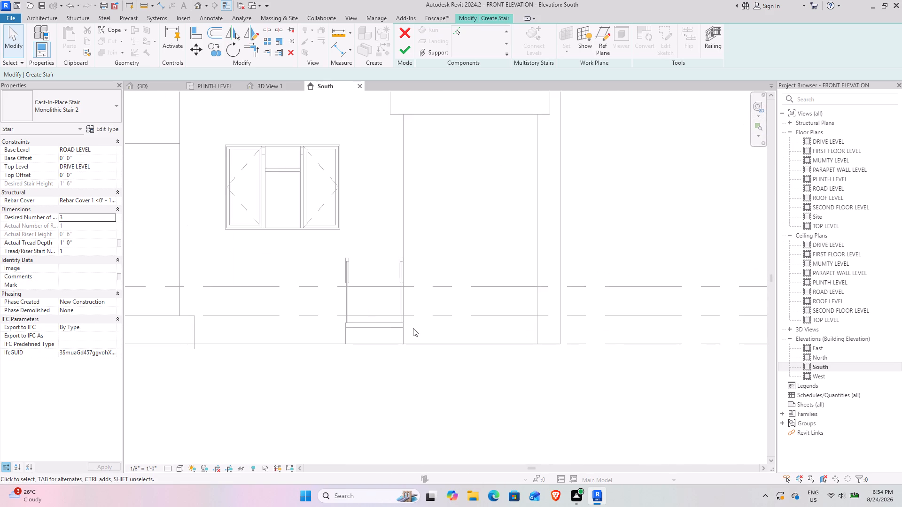
{"action": "scroll", "coordinate": [413, 328], "scroll_direction": "up", "scroll_amount": 4}
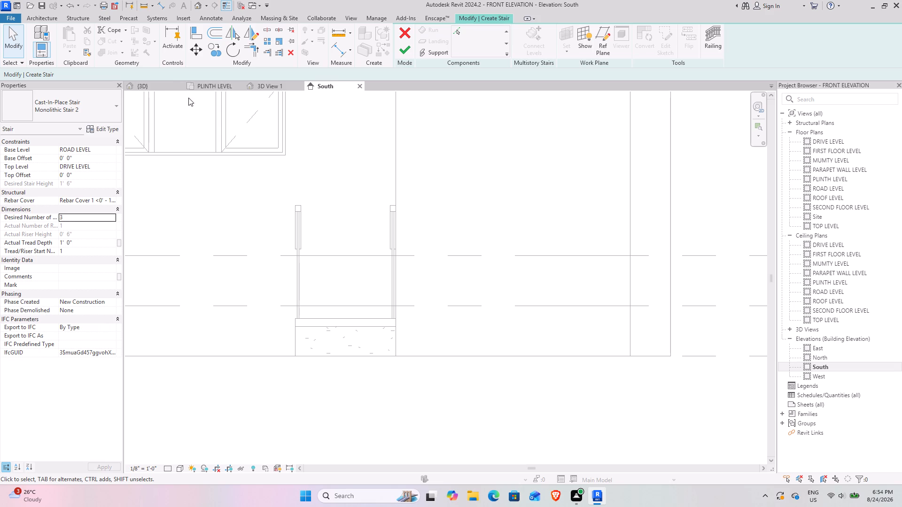
Return to the PLINTH LEVEL floor plan and quit the empty stair edit, deleting that instance.
{"action": "left_click", "coordinate": [215, 86]}
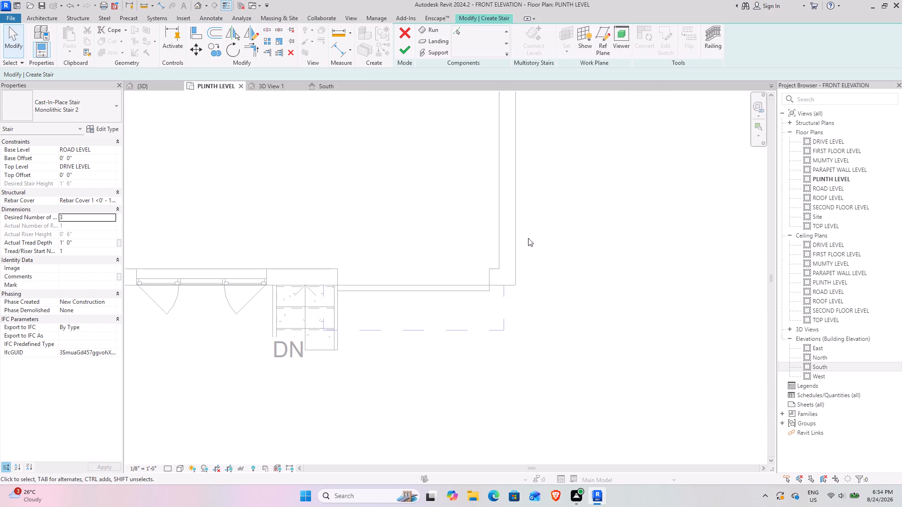
{"action": "left_click", "coordinate": [419, 370]}
{"action": "left_click", "coordinate": [408, 50]}
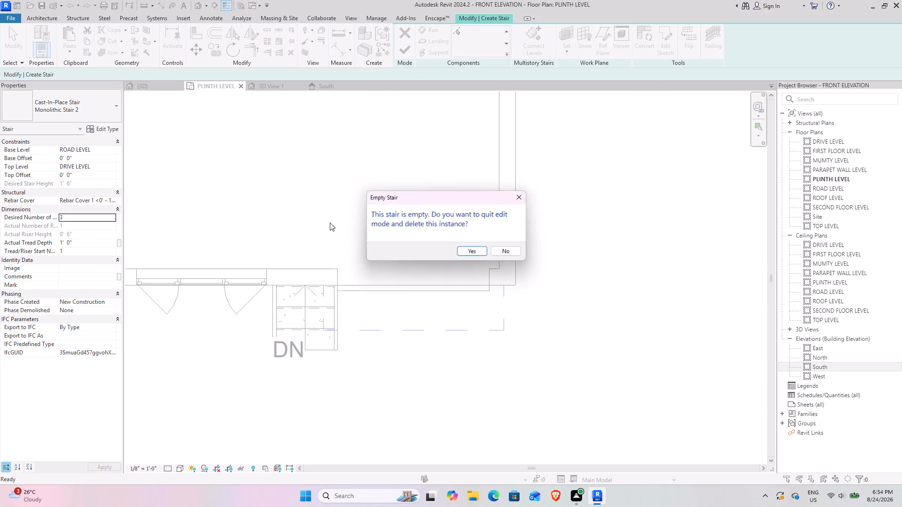
{"action": "left_click", "coordinate": [471, 251]}
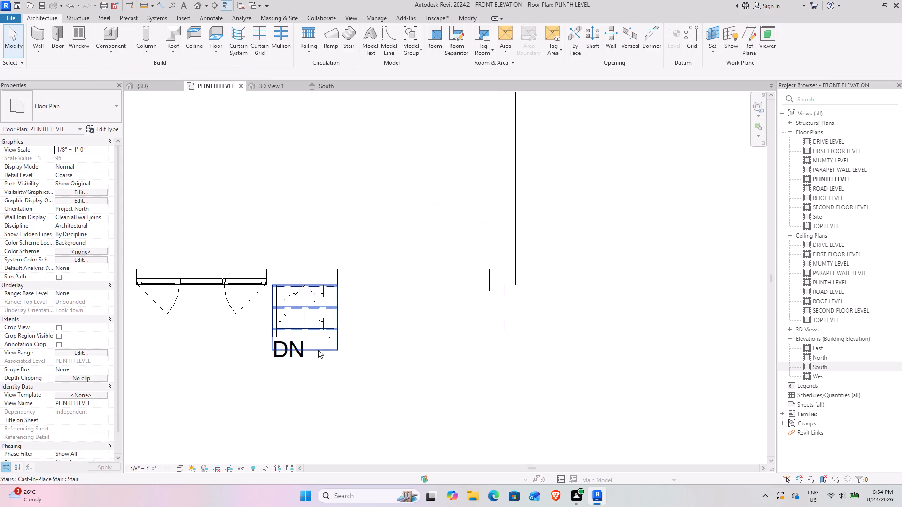
Edit the entrance stair and flip its direction so it climbs toward the front wall.
{"action": "left_click", "coordinate": [318, 350]}
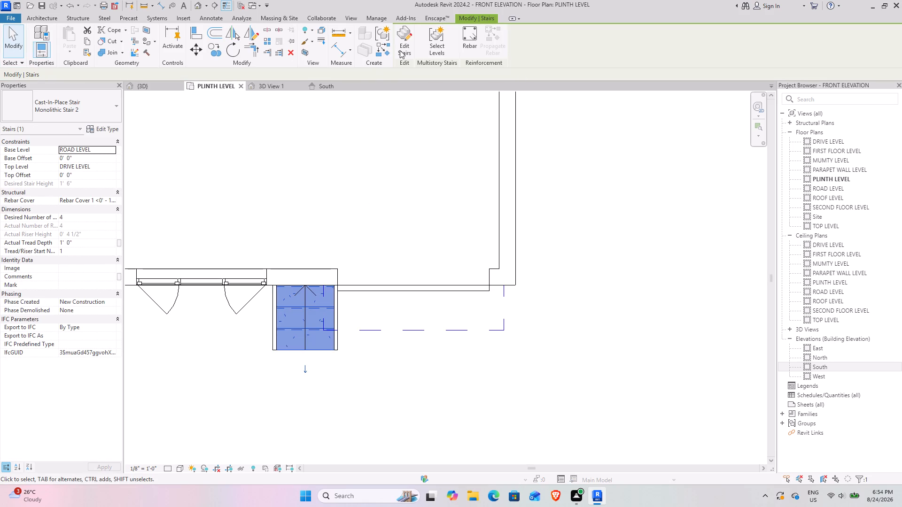
{"action": "left_click", "coordinate": [400, 50]}
{"action": "left_click", "coordinate": [691, 41]}
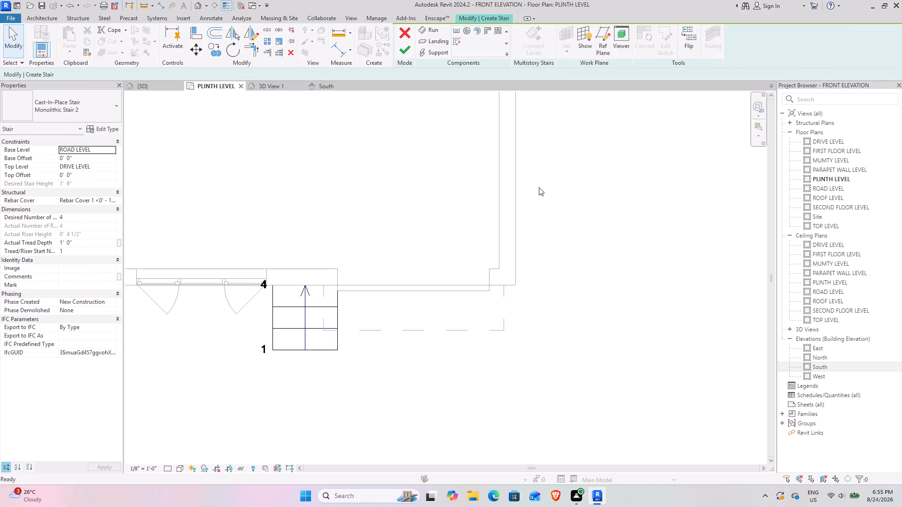
Select the flipped run and examine its steps against the levels in the South elevation and the front wall in 3D.
{"action": "left_click", "coordinate": [334, 325]}
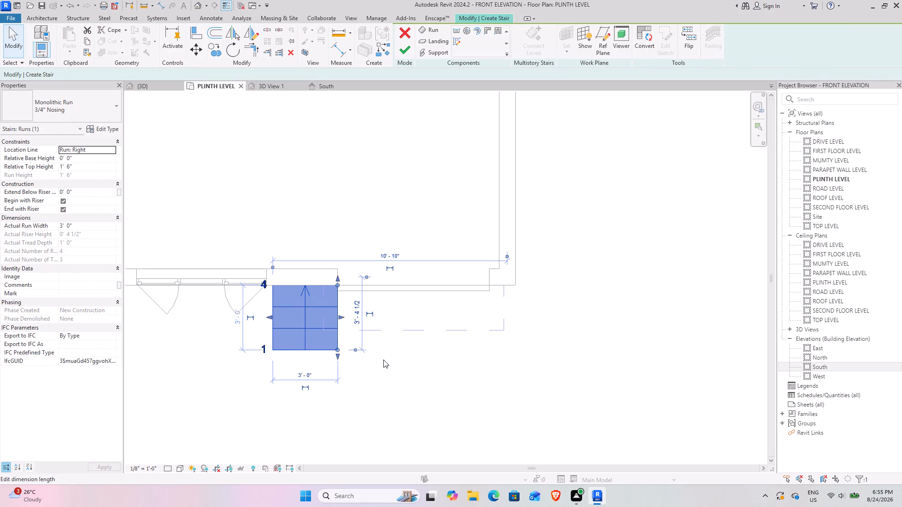
{"action": "scroll", "coordinate": [384, 360], "scroll_direction": "down", "scroll_amount": 2}
{"action": "middle_click_drag", "start_coordinate": [378, 357], "coordinate": [475, 321]}
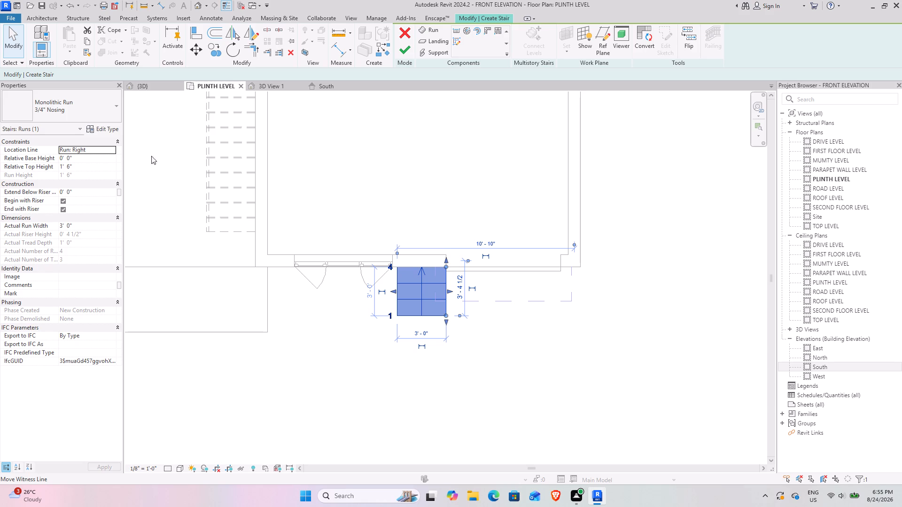
{"action": "left_click", "coordinate": [333, 84]}
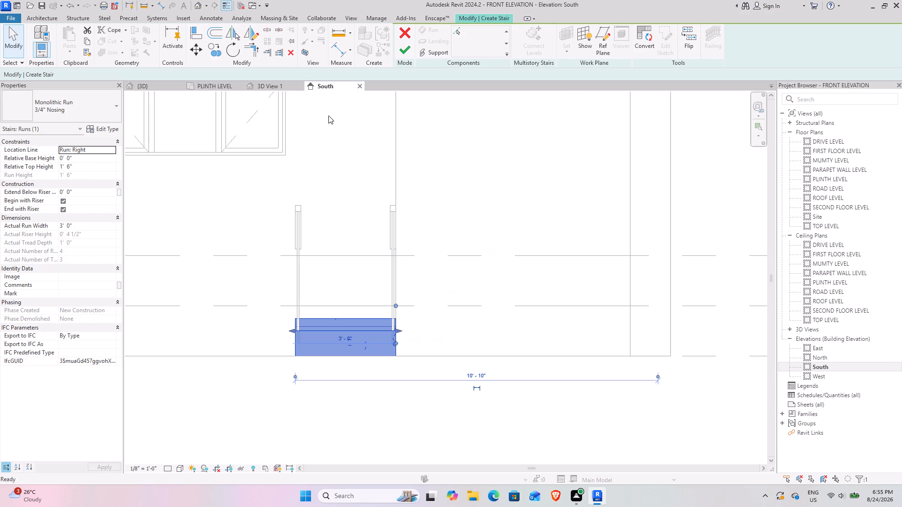
{"action": "scroll", "coordinate": [409, 336], "scroll_direction": "up", "scroll_amount": 2}
{"action": "scroll", "coordinate": [409, 336], "scroll_direction": "down", "scroll_amount": 8}
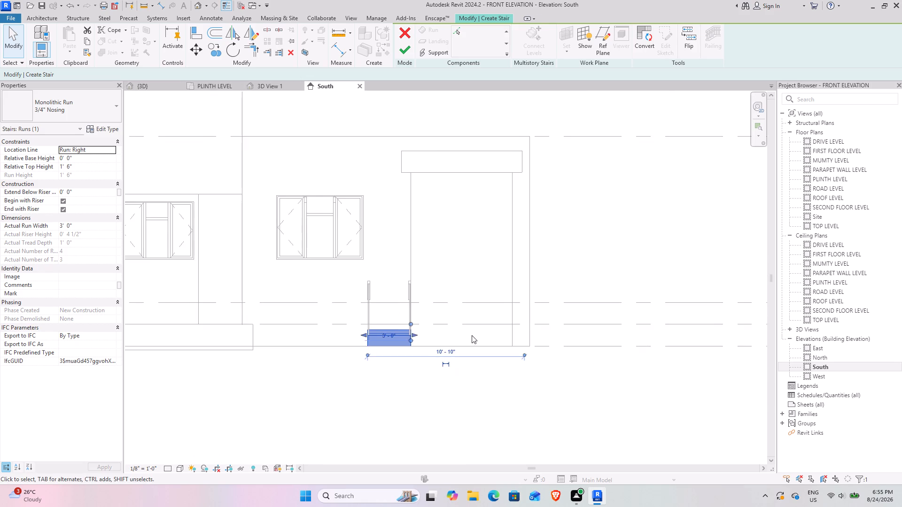
{"action": "middle_click_drag", "start_coordinate": [468, 335], "coordinate": [351, 324]}
{"action": "scroll", "coordinate": [243, 317], "scroll_direction": "up", "scroll_amount": 8}
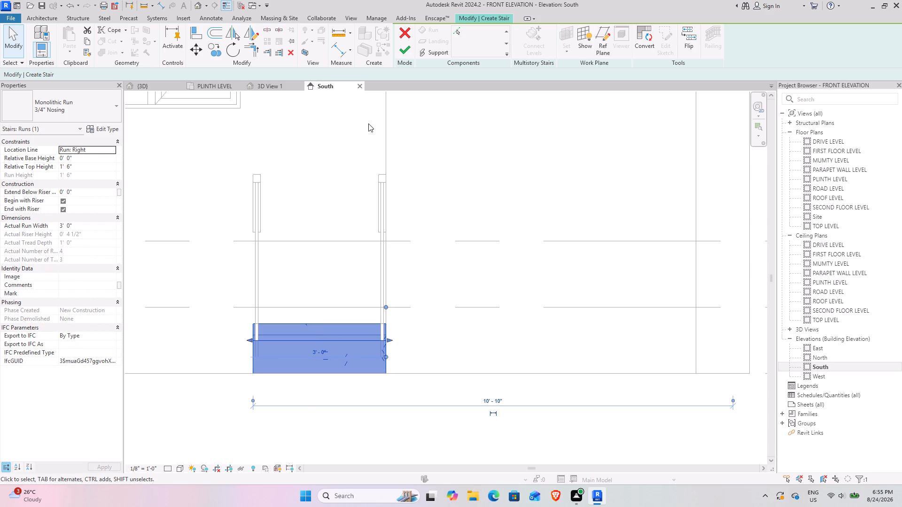
{"action": "left_click", "coordinate": [151, 86]}
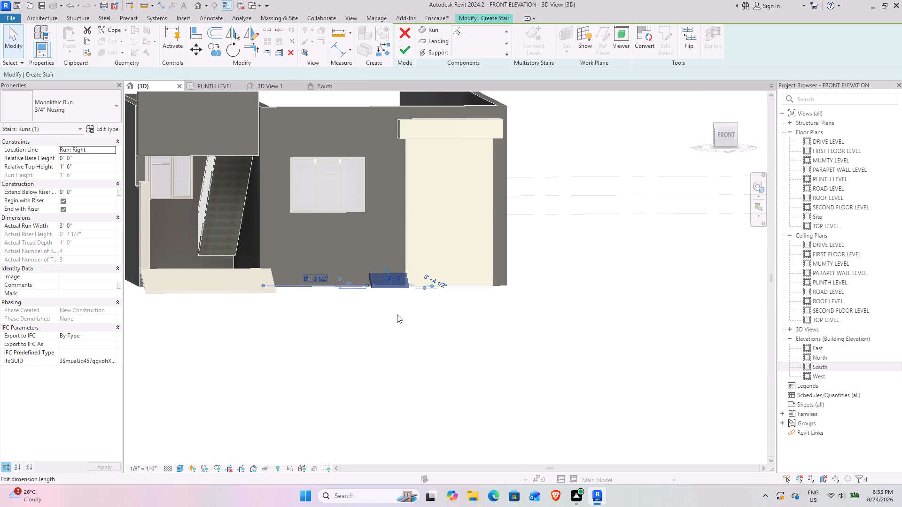
{"action": "middle_click_drag", "start_coordinate": [392, 303], "coordinate": [408, 363], "text": "shift"}
{"action": "scroll", "coordinate": [378, 300], "scroll_direction": "up", "scroll_amount": 6}
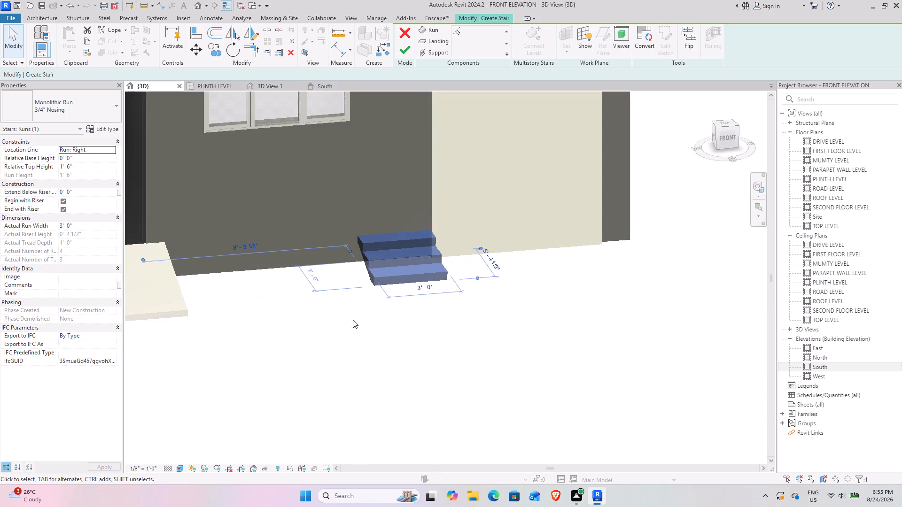
{"action": "middle_click_drag", "start_coordinate": [342, 323], "coordinate": [498, 262], "text": "shift"}
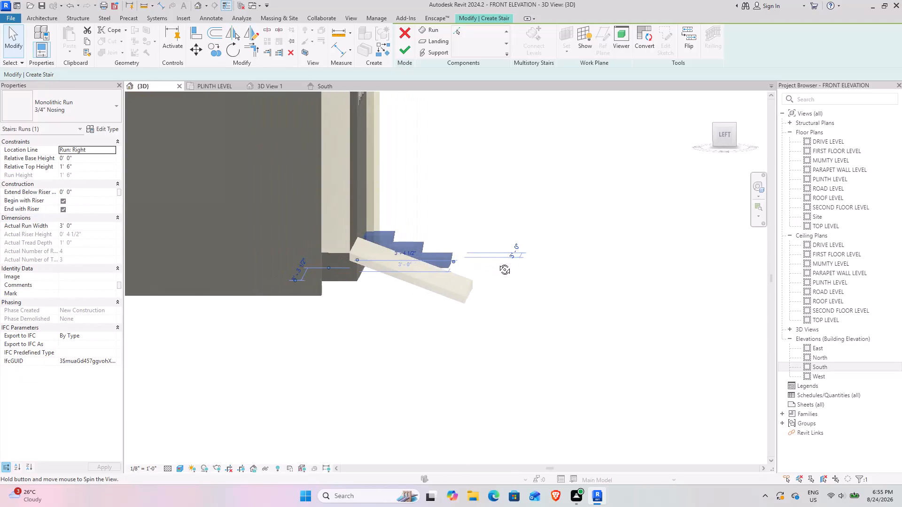
{"action": "middle_click_drag", "start_coordinate": [498, 262], "coordinate": [327, 261], "text": "shift"}
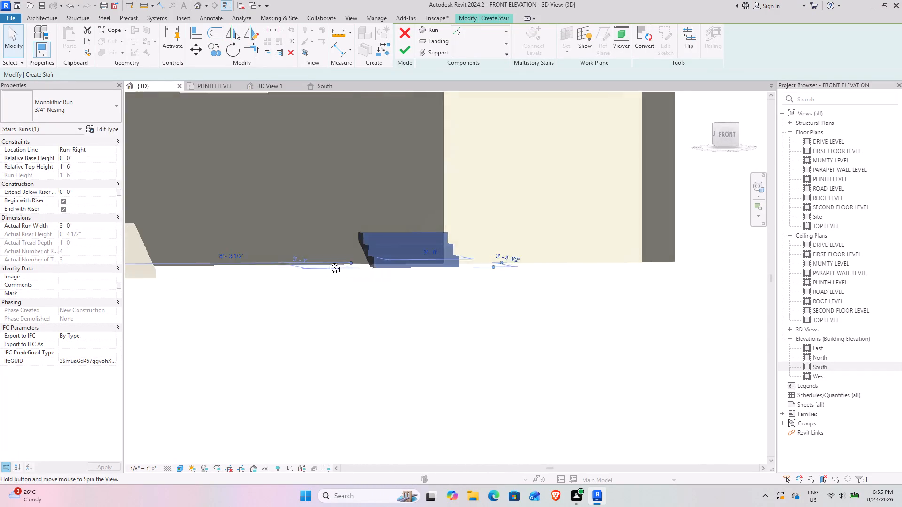
{"action": "middle_click_drag", "start_coordinate": [327, 261], "coordinate": [286, 264], "text": "shift"}
{"action": "scroll", "coordinate": [286, 264], "scroll_direction": "down", "scroll_amount": 3}
{"action": "middle_click_drag", "start_coordinate": [287, 292], "coordinate": [271, 299], "text": "shift"}
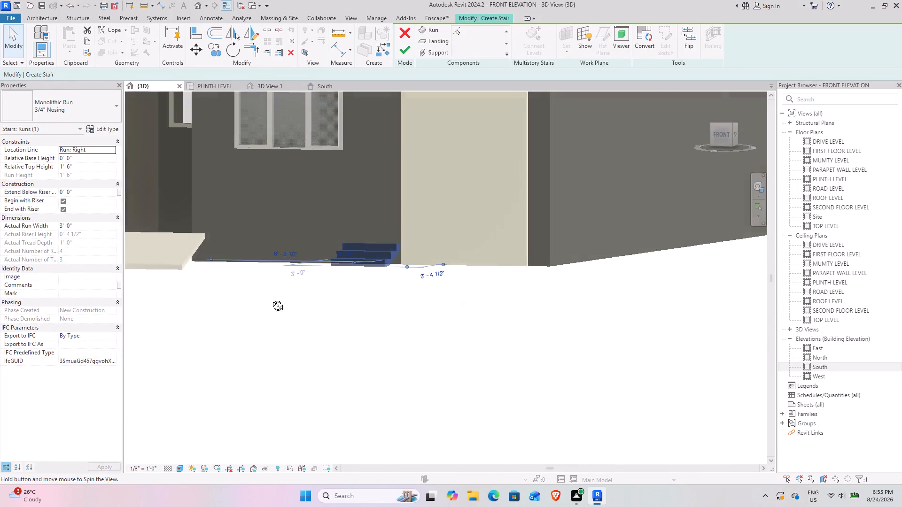
{"action": "middle_click_drag", "start_coordinate": [271, 299], "coordinate": [256, 355], "text": "shift"}
{"action": "middle_click_drag", "start_coordinate": [318, 267], "coordinate": [358, 278], "text": "shift"}
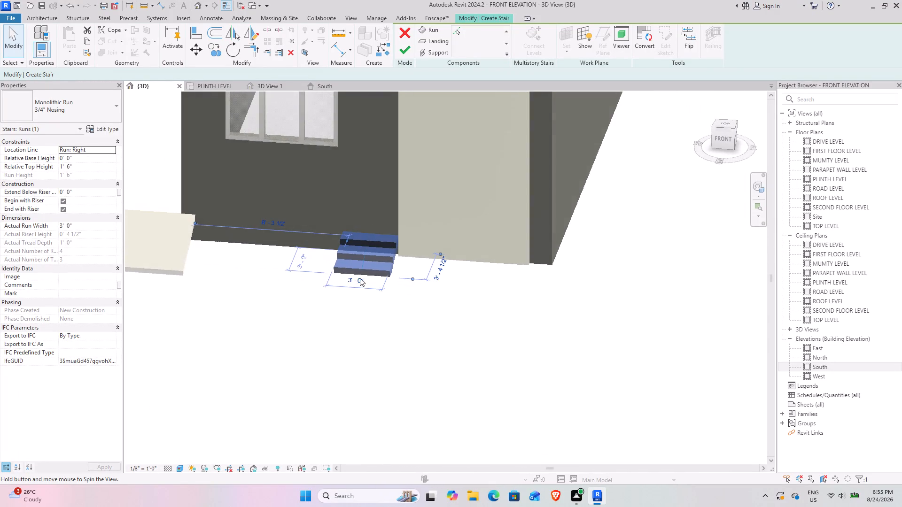
Review the type properties of the 3/4" Nosing run and of the Monolithic Stair 2 stair, leaving both unchanged.
{"action": "scroll", "coordinate": [366, 262], "scroll_direction": "up", "scroll_amount": 3}
{"action": "left_click", "coordinate": [114, 128]}
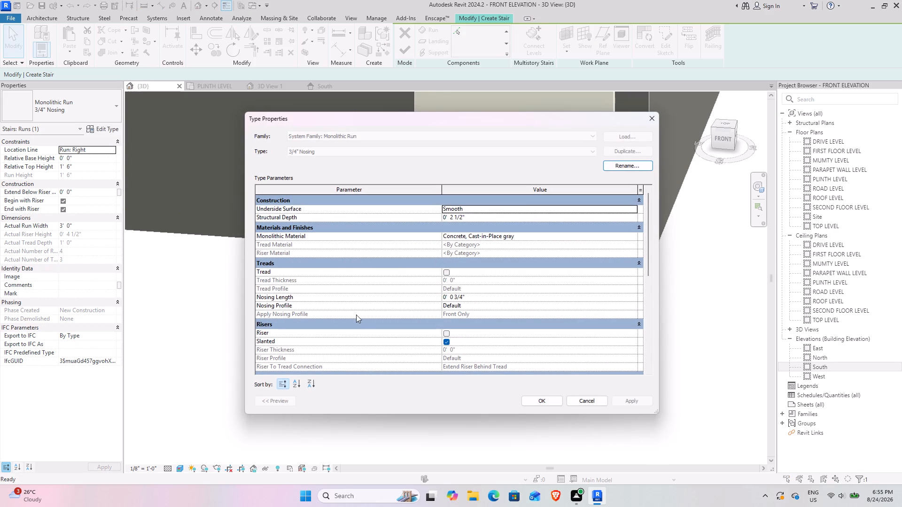
{"action": "left_click", "coordinate": [587, 404]}
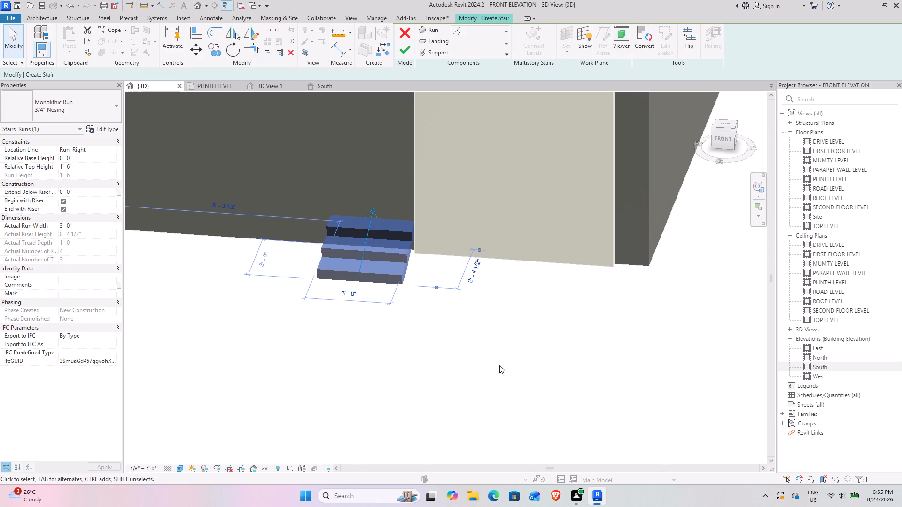
{"action": "left_click", "coordinate": [340, 334]}
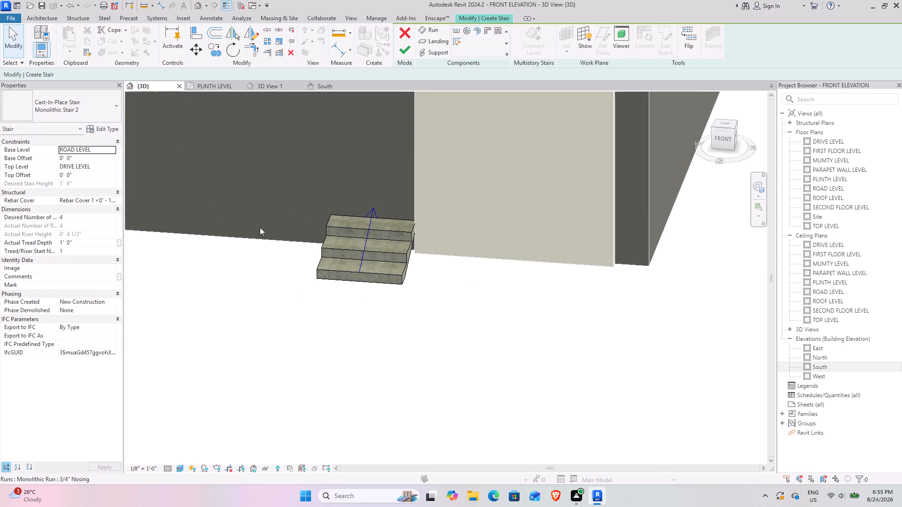
{"action": "left_click", "coordinate": [107, 128]}
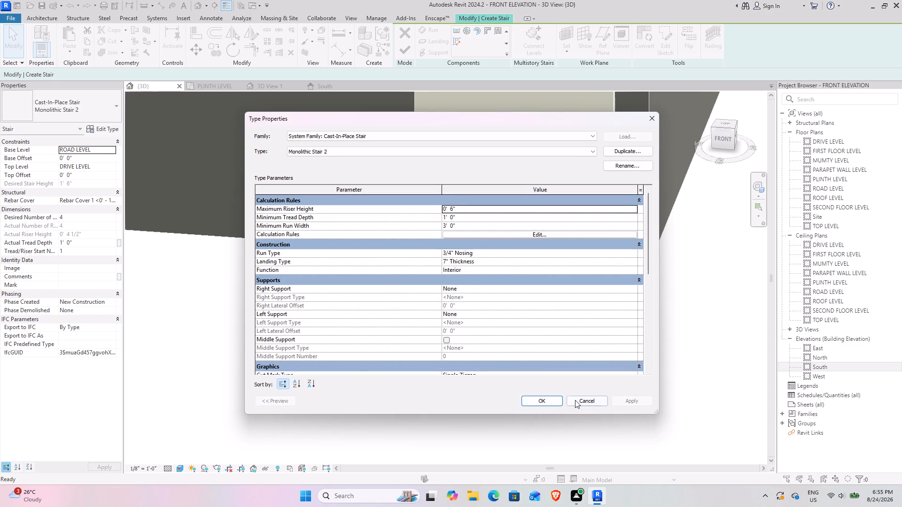
{"action": "left_click", "coordinate": [591, 404]}
Examine the entrance steps in 3D from the front and the side, including their underside and their contact with the front wall.
{"action": "scroll", "coordinate": [409, 269], "scroll_direction": "down", "scroll_amount": 3}
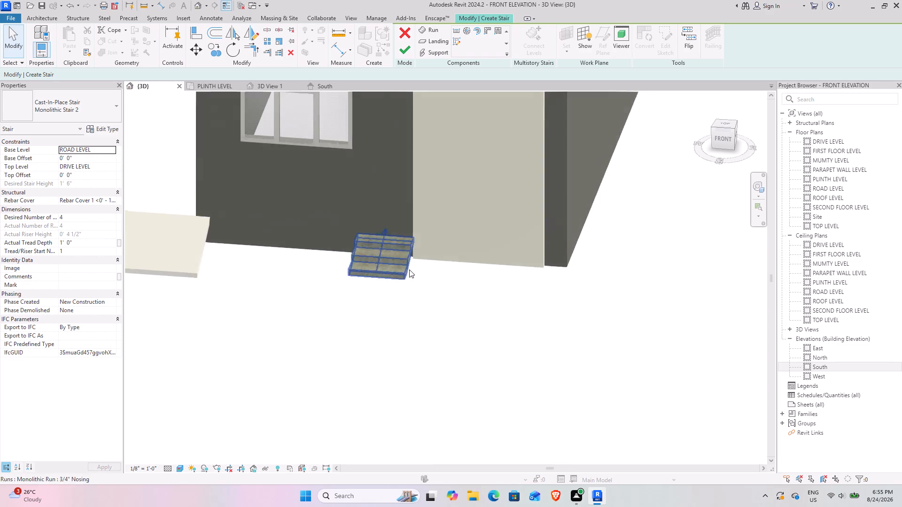
{"action": "scroll", "coordinate": [409, 269], "scroll_direction": "down", "scroll_amount": 1}
{"action": "middle_click_drag", "start_coordinate": [370, 302], "coordinate": [379, 223]}
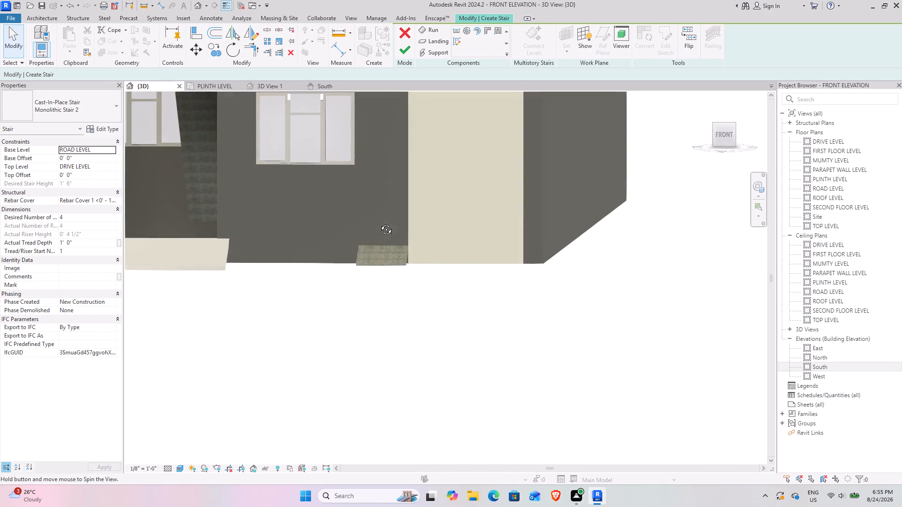
{"action": "middle_click_drag", "start_coordinate": [379, 223], "coordinate": [377, 228]}
{"action": "middle_click_drag", "start_coordinate": [339, 251], "coordinate": [338, 270], "text": "shift"}
{"action": "scroll", "coordinate": [401, 244], "scroll_direction": "up", "scroll_amount": 2}
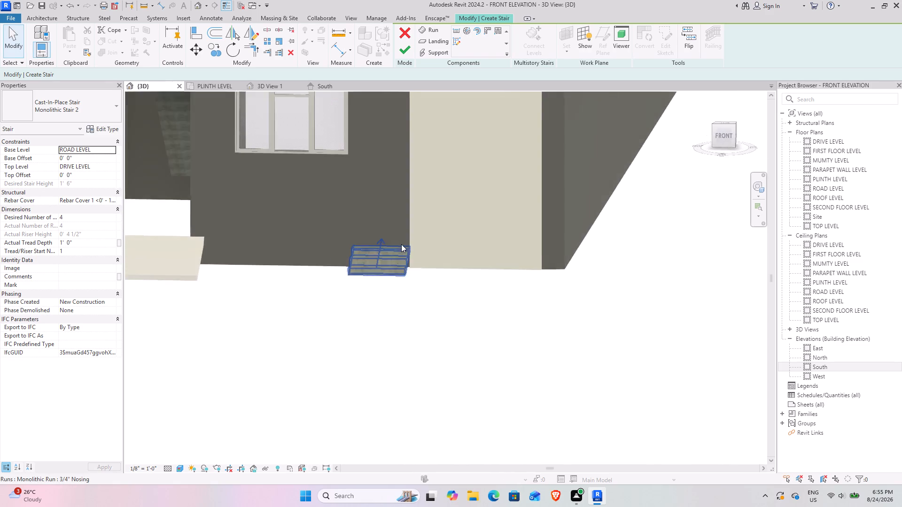
{"action": "scroll", "coordinate": [401, 244], "scroll_direction": "up", "scroll_amount": 5}
{"action": "middle_click_drag", "start_coordinate": [349, 277], "coordinate": [327, 355], "text": "shift"}
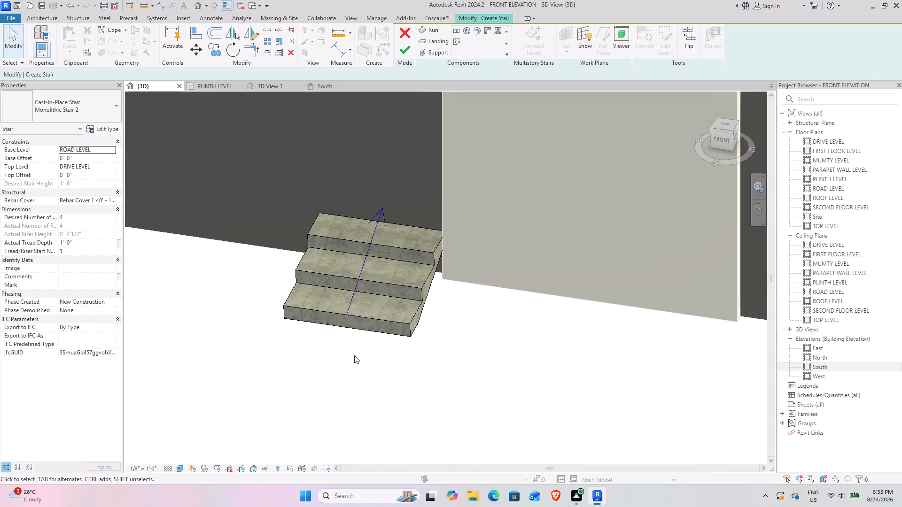
{"action": "middle_click_drag", "start_coordinate": [344, 353], "coordinate": [214, 283], "text": "shift"}
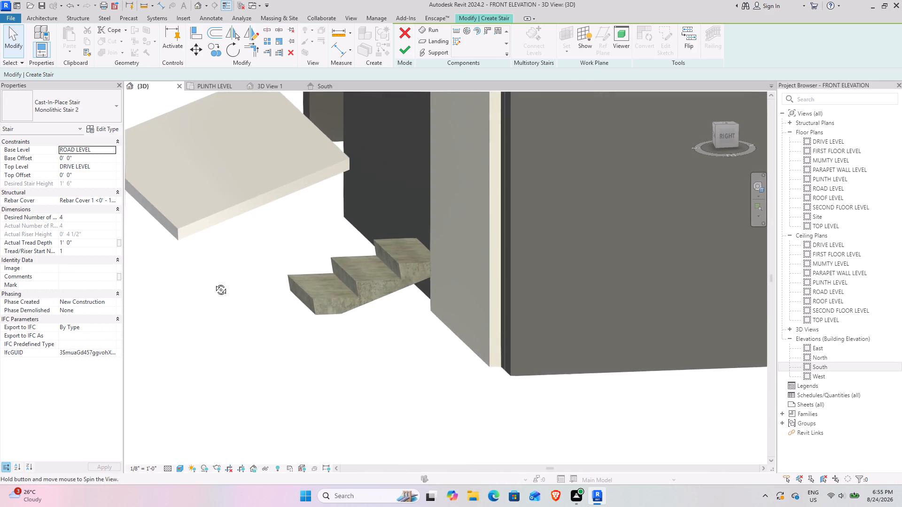
{"action": "middle_click_drag", "start_coordinate": [214, 283], "coordinate": [192, 251], "text": "shift"}
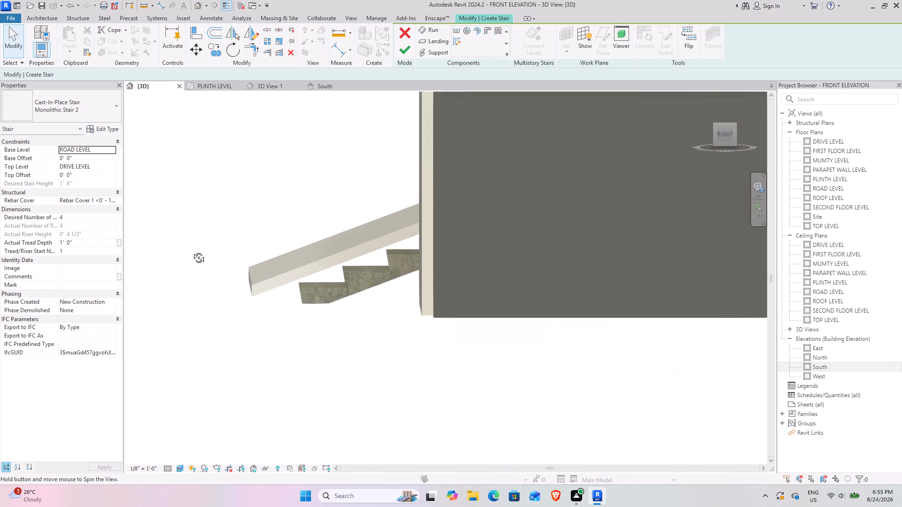
{"action": "middle_click_drag", "start_coordinate": [192, 251], "coordinate": [261, 317], "text": "shift"}
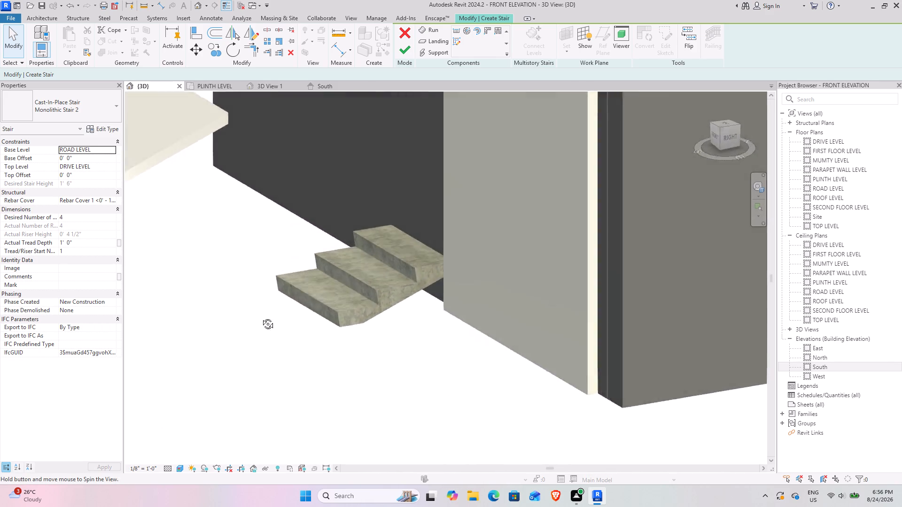
{"action": "middle_click_drag", "start_coordinate": [261, 317], "coordinate": [407, 334], "text": "shift"}
{"action": "scroll", "coordinate": [410, 304], "scroll_direction": "down", "scroll_amount": 4}
In the South elevation, stretch the entrance stair run sideways past the entrance to the building's outer corner, about 11' 3" wide.
{"action": "left_click", "coordinate": [409, 303]}
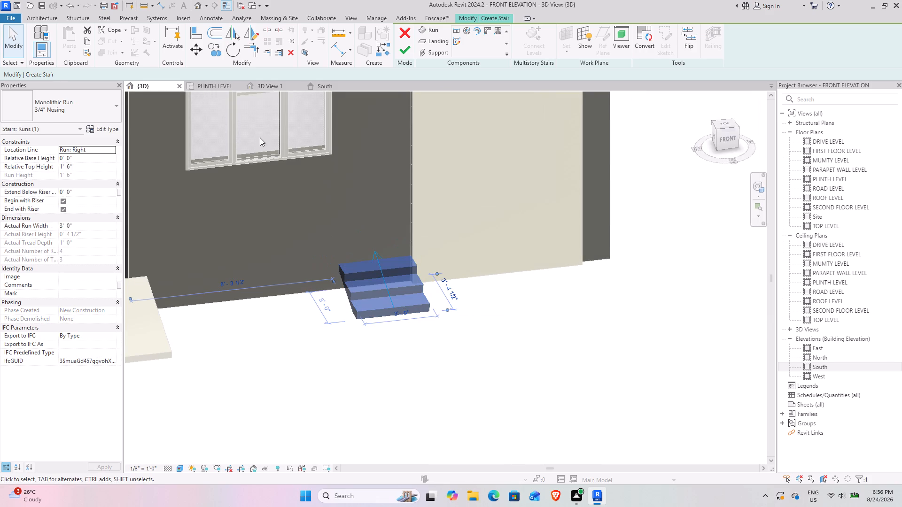
{"action": "left_click", "coordinate": [333, 86]}
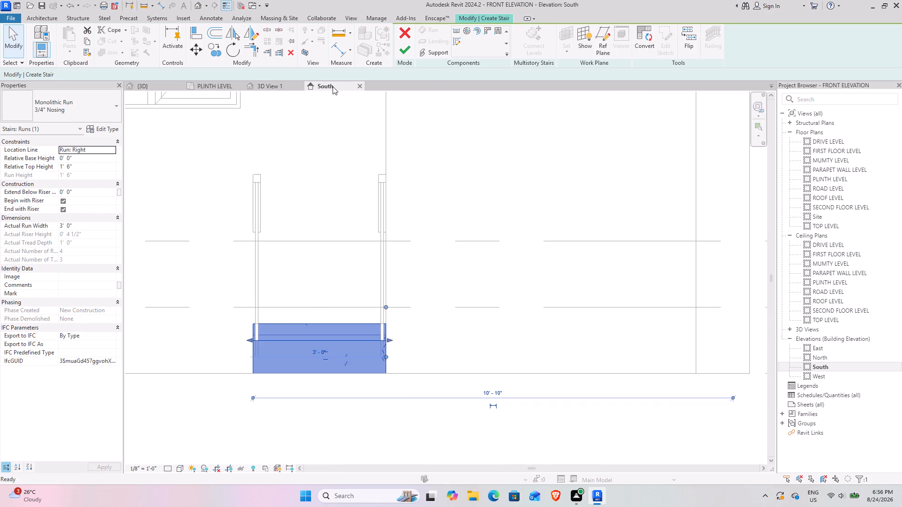
{"action": "scroll", "coordinate": [398, 346], "scroll_direction": "down", "scroll_amount": 2}
{"action": "middle_click_drag", "start_coordinate": [399, 342], "coordinate": [315, 342]}
{"action": "left_click_drag", "start_coordinate": [309, 340], "coordinate": [579, 366]}
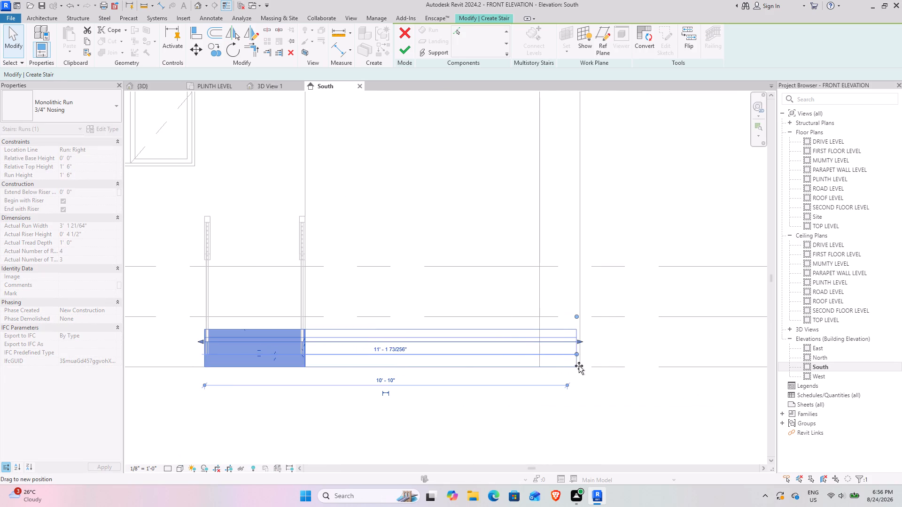
{"action": "left_click_drag", "start_coordinate": [579, 366], "coordinate": [581, 345]}
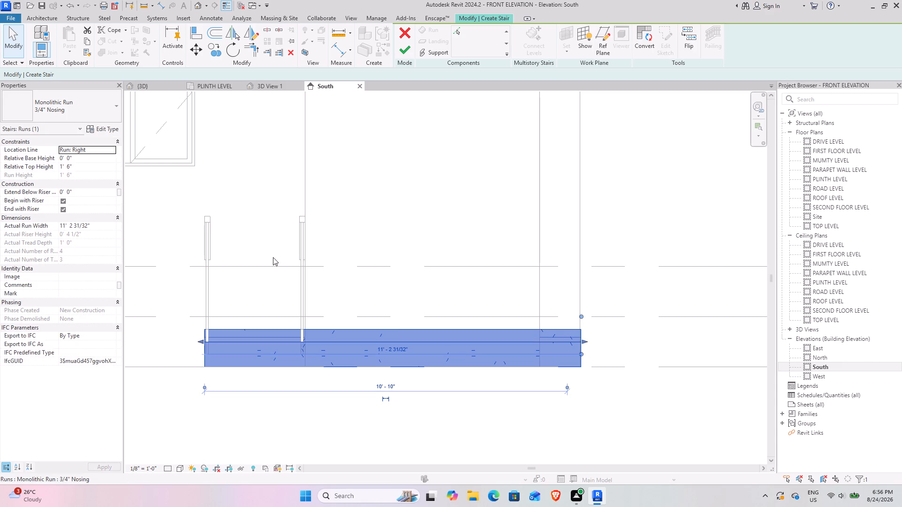
In the PLINTH LEVEL plan, align the run's outer end with the side wall face, narrow it to about 8' 11", and finish the stair.
{"action": "left_click", "coordinate": [210, 89]}
{"action": "scroll", "coordinate": [588, 277], "scroll_direction": "up", "scroll_amount": 4}
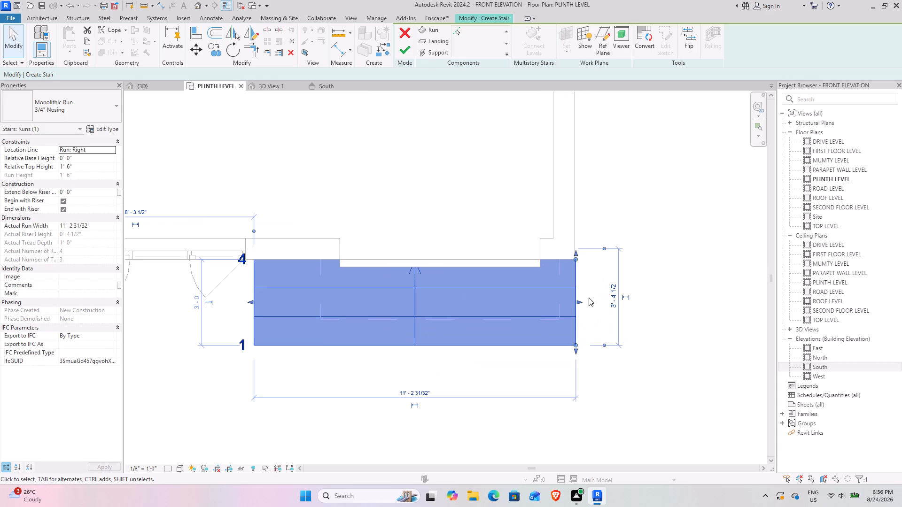
{"action": "left_click", "coordinate": [583, 303]}
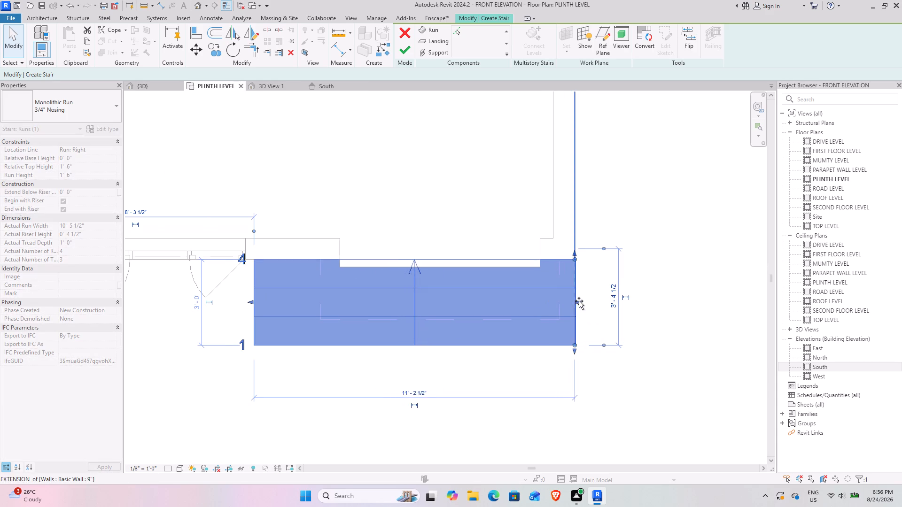
{"action": "left_click_drag", "start_coordinate": [251, 301], "coordinate": [344, 303]}
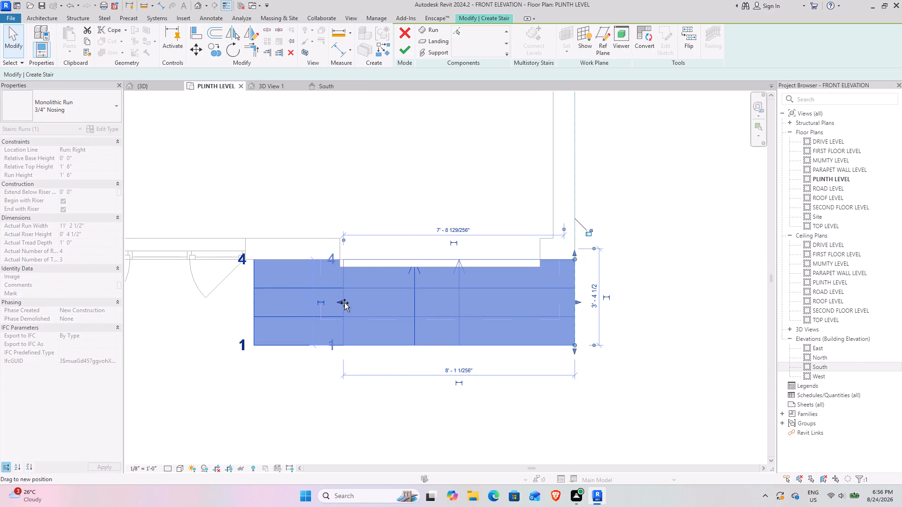
{"action": "left_click_drag", "start_coordinate": [344, 303], "coordinate": [335, 302]}
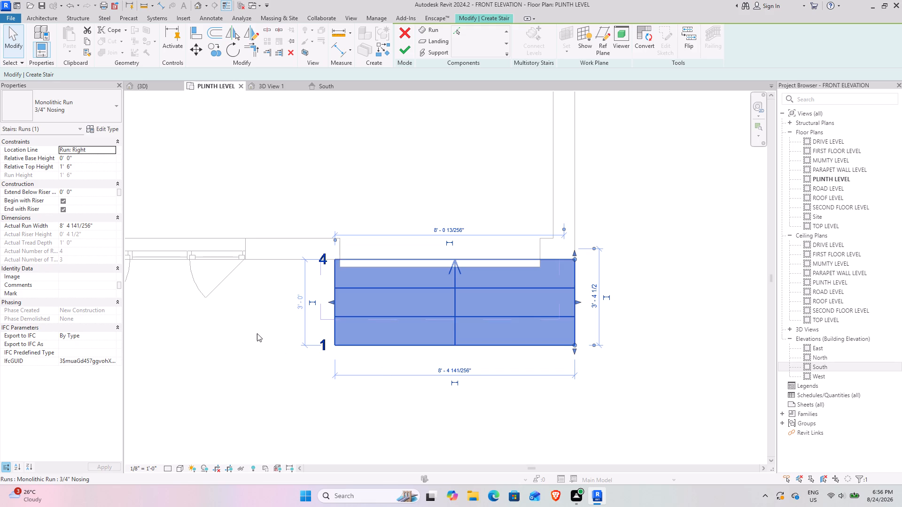
{"action": "left_click", "coordinate": [93, 169]}
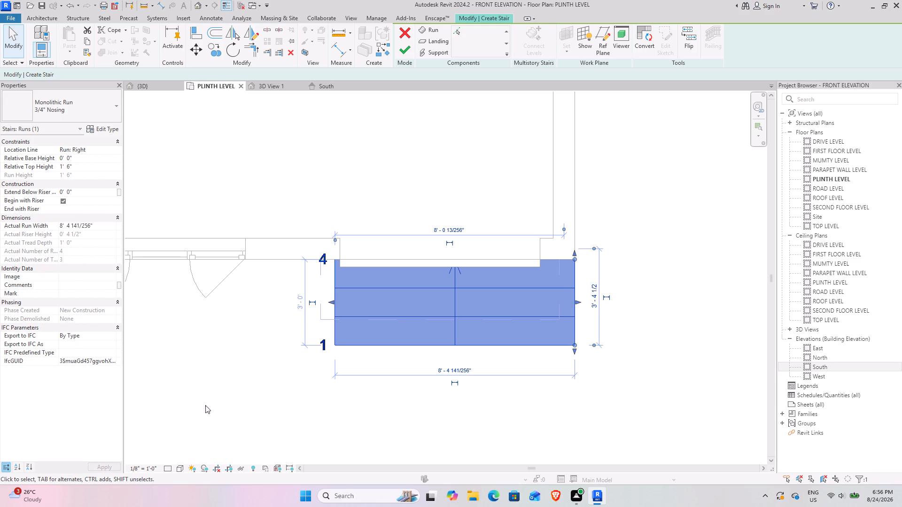
{"action": "left_click_drag", "start_coordinate": [331, 300], "coordinate": [318, 300]}
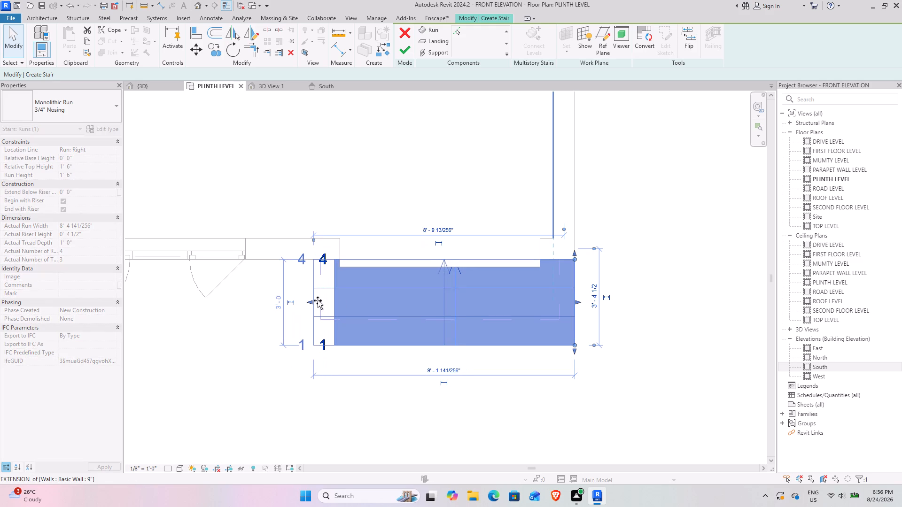
{"action": "left_click_drag", "start_coordinate": [318, 300], "coordinate": [319, 300]}
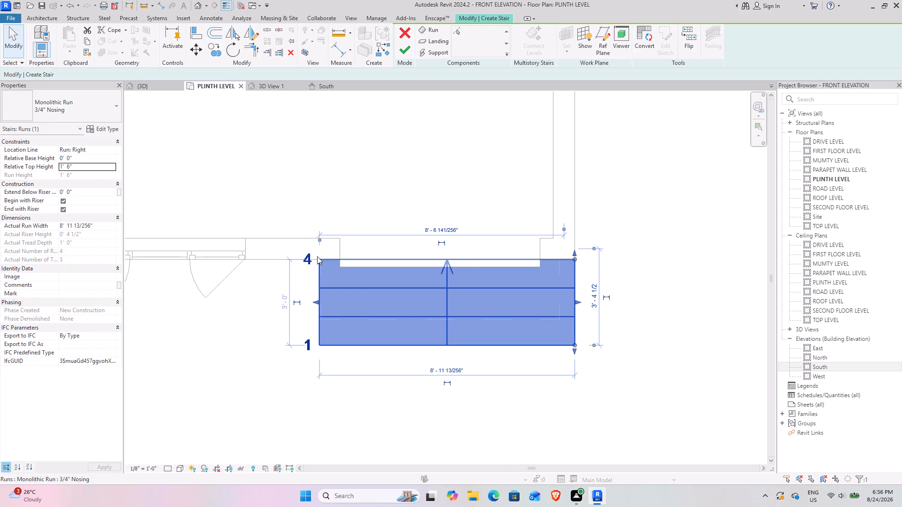
{"action": "left_click", "coordinate": [406, 51]}
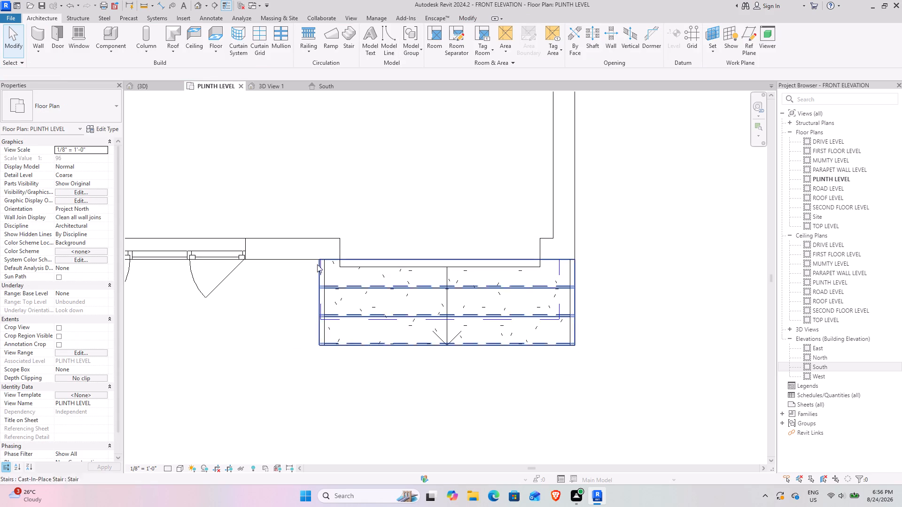
Delete both handrails from the entrance stair in the 3D view.
{"action": "left_click", "coordinate": [155, 86]}
{"action": "scroll", "coordinate": [385, 309], "scroll_direction": "down", "scroll_amount": 4}
{"action": "middle_click_drag", "start_coordinate": [381, 317], "coordinate": [345, 241], "text": "shift"}
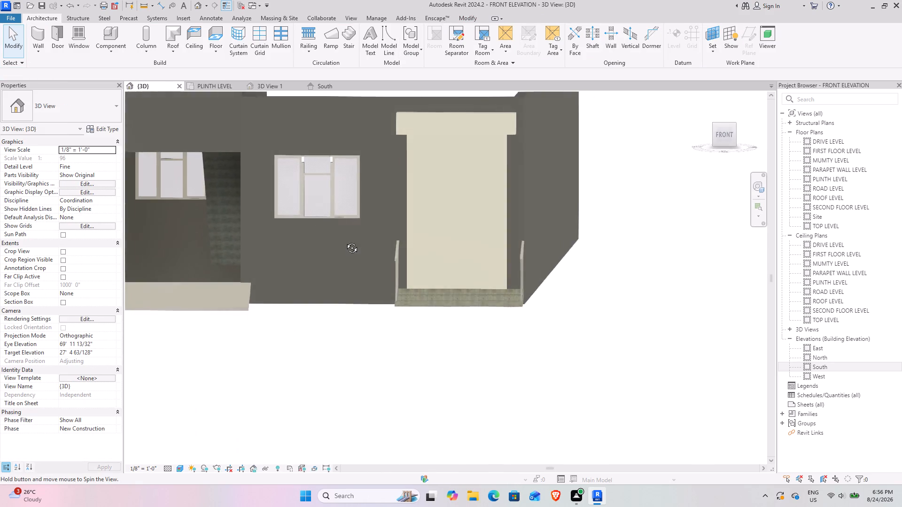
{"action": "middle_click_drag", "start_coordinate": [345, 241], "coordinate": [420, 360], "text": "shift"}
{"action": "left_click", "coordinate": [404, 277]}
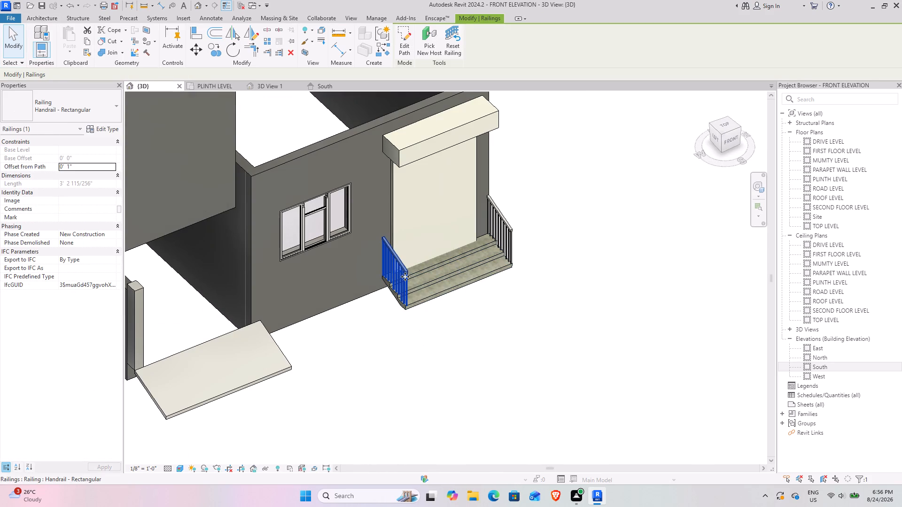
{"action": "left_click", "coordinate": [505, 229], "text": "ctrl"}
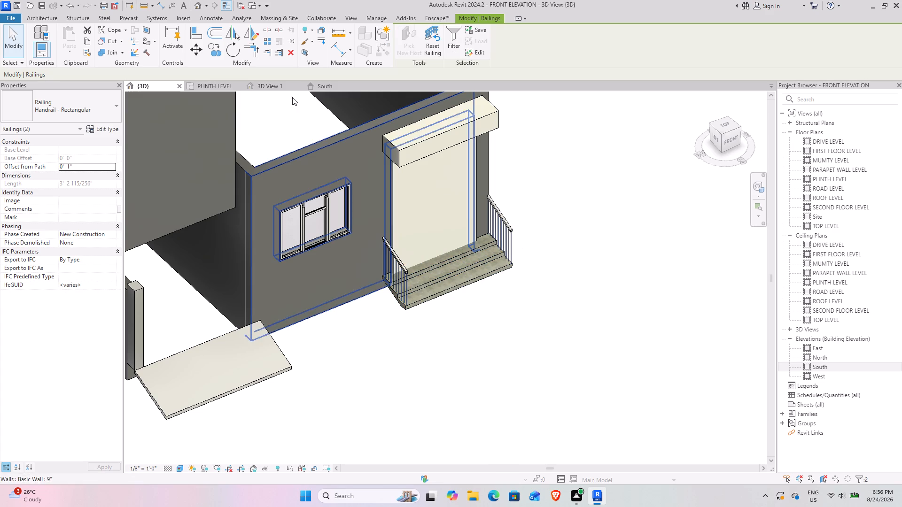
{"action": "left_click", "coordinate": [294, 47]}
Select the widened stair and examine its steps in 3D, against the levels in the South elevation, and in its riser and tread properties.
{"action": "left_click", "coordinate": [443, 293]}
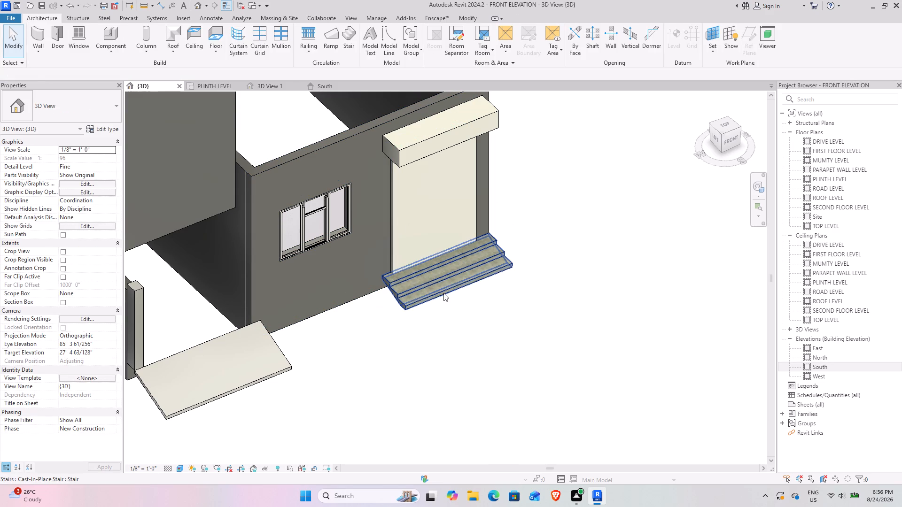
{"action": "middle_click_drag", "start_coordinate": [428, 317], "coordinate": [378, 287], "text": "shift"}
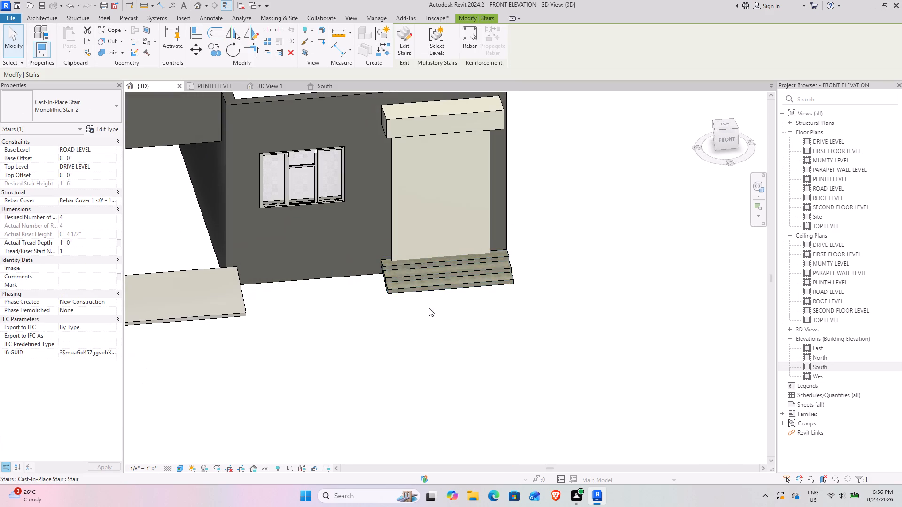
{"action": "middle_click_drag", "start_coordinate": [402, 300], "coordinate": [393, 269], "text": "shift"}
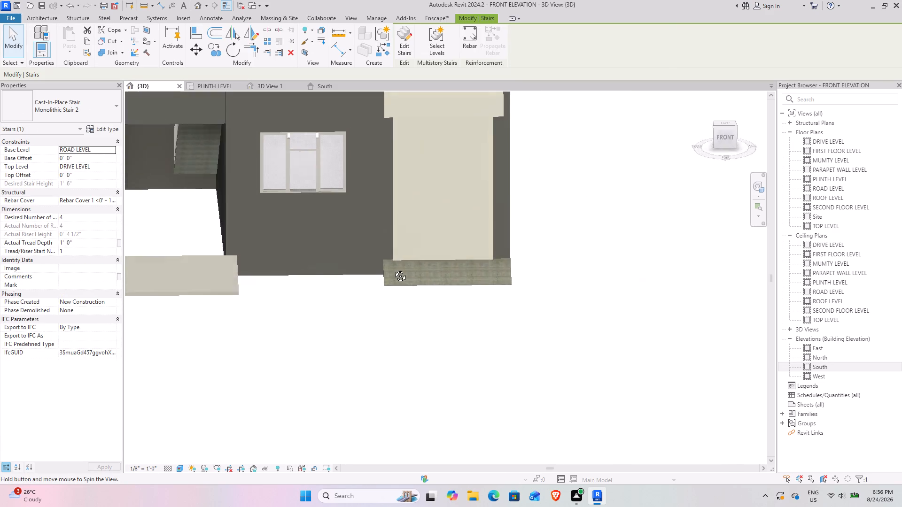
{"action": "middle_click_drag", "start_coordinate": [393, 269], "coordinate": [414, 353], "text": "shift"}
{"action": "scroll", "coordinate": [369, 253], "scroll_direction": "up", "scroll_amount": 7}
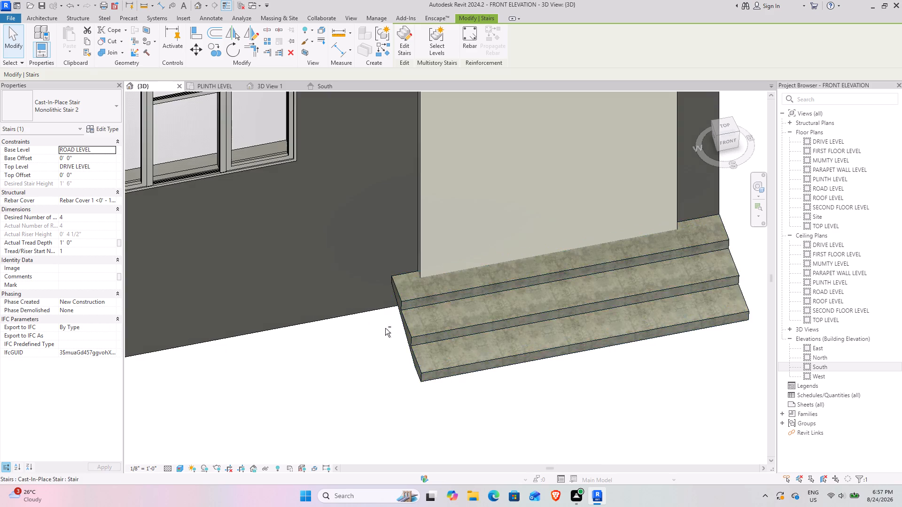
{"action": "middle_click_drag", "start_coordinate": [388, 326], "coordinate": [353, 307], "text": "shift"}
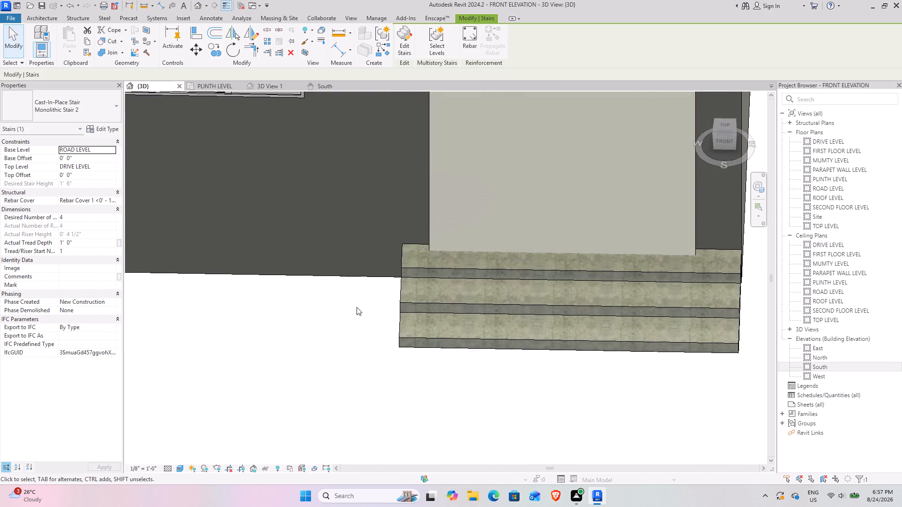
{"action": "scroll", "coordinate": [357, 307], "scroll_direction": "down", "scroll_amount": 4}
{"action": "middle_click_drag", "start_coordinate": [342, 325], "coordinate": [495, 296], "text": "shift"}
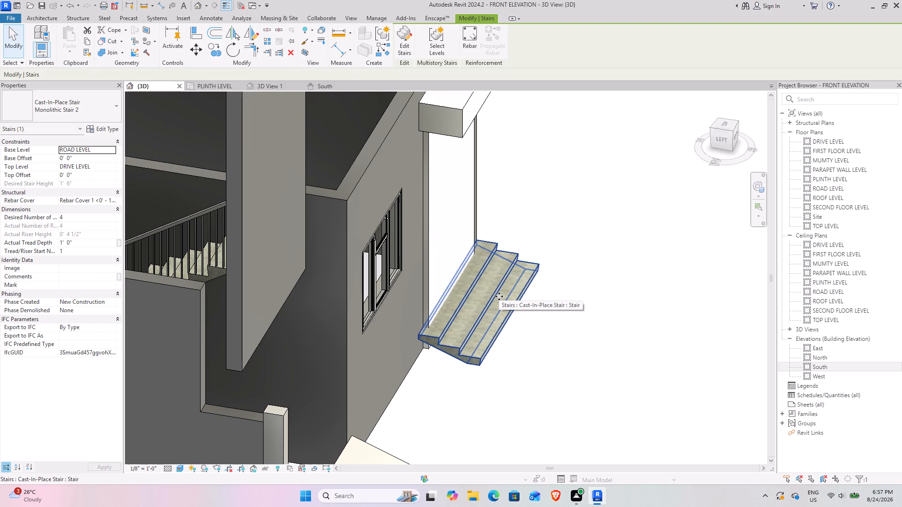
{"action": "left_click", "coordinate": [319, 90]}
{"action": "scroll", "coordinate": [383, 305], "scroll_direction": "down", "scroll_amount": 4}
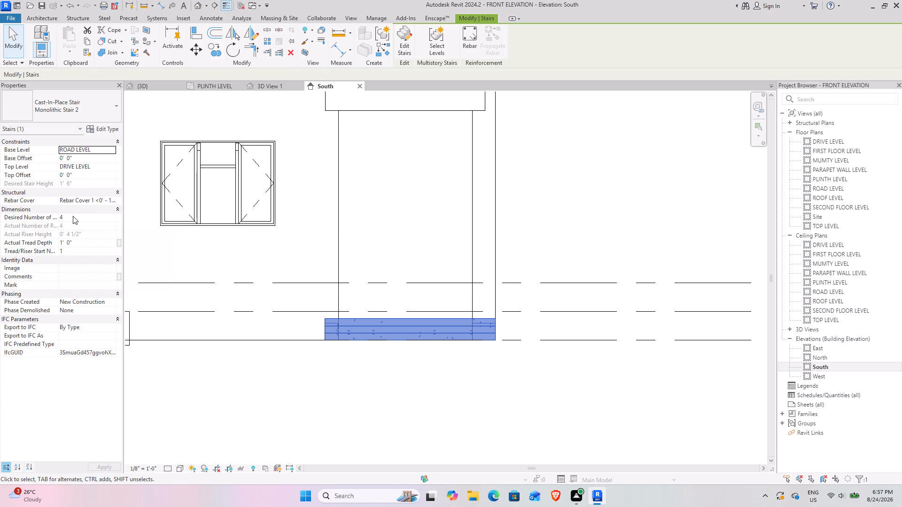
{"action": "left_click_drag", "start_coordinate": [119, 244], "coordinate": [119, 243]}
{"action": "left_click_drag", "start_coordinate": [119, 243], "coordinate": [119, 222]}
{"action": "left_click_drag", "start_coordinate": [120, 243], "coordinate": [120, 278]}
Review the riser, tread and run rules in the entrance stair's type properties.
{"action": "left_click", "coordinate": [99, 128]}
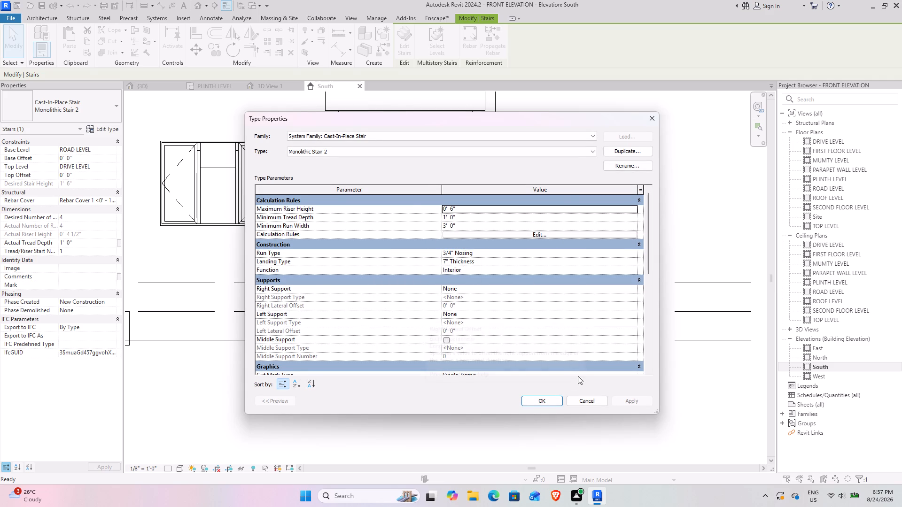
{"action": "left_click", "coordinate": [547, 402]}
{"action": "scroll", "coordinate": [461, 330], "scroll_direction": "up", "scroll_amount": 2}
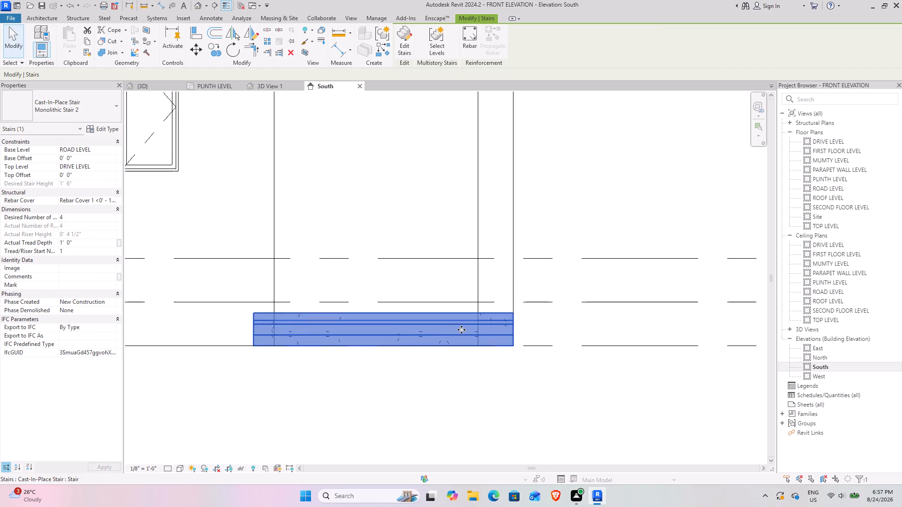
{"action": "scroll", "coordinate": [461, 330], "scroll_direction": "up", "scroll_amount": 6}
{"action": "left_click", "coordinate": [484, 401]}
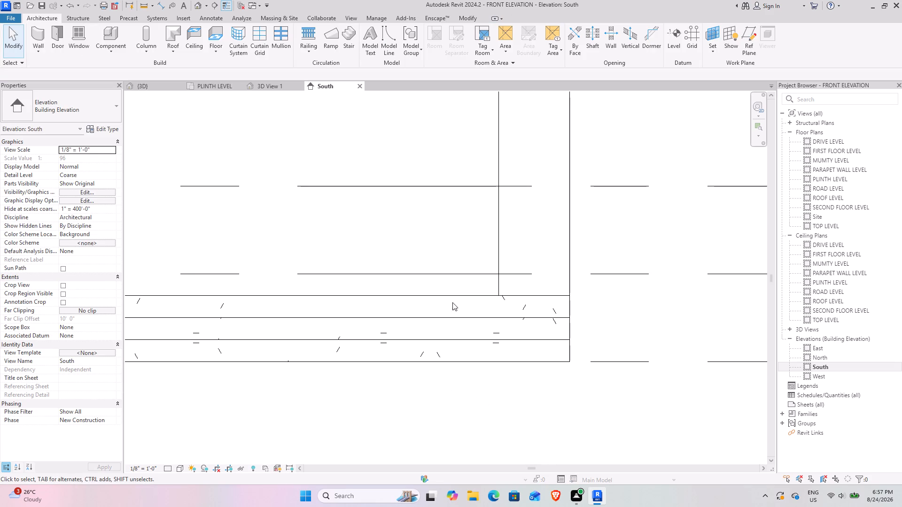
Measure the height of the entrance stair's top riser with an aligned dimension in the South elevation.
{"action": "scroll", "coordinate": [476, 369], "scroll_direction": "up", "scroll_amount": 1}
{"action": "middle_click_drag", "start_coordinate": [475, 369], "coordinate": [634, 365]}
{"action": "scroll", "coordinate": [573, 359], "scroll_direction": "down", "scroll_amount": 3}
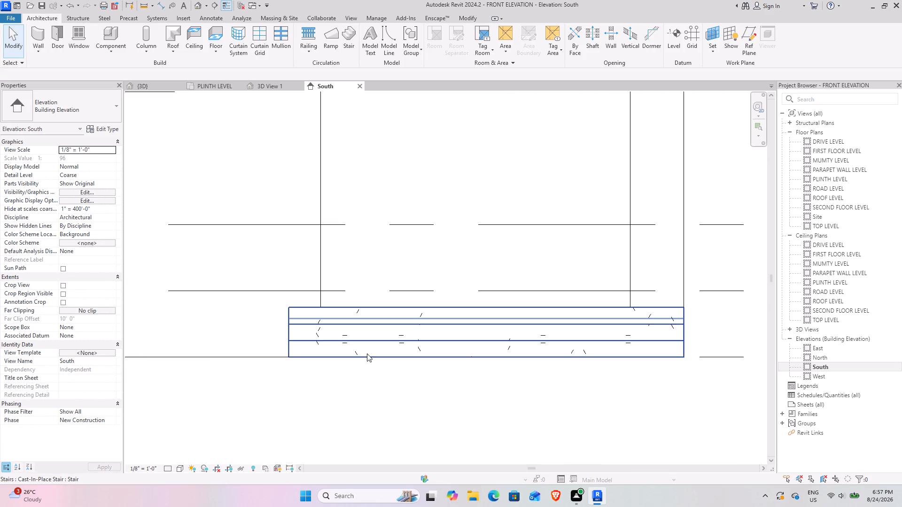
{"action": "left_click", "coordinate": [157, 4]}
{"action": "left_click", "coordinate": [383, 307]}
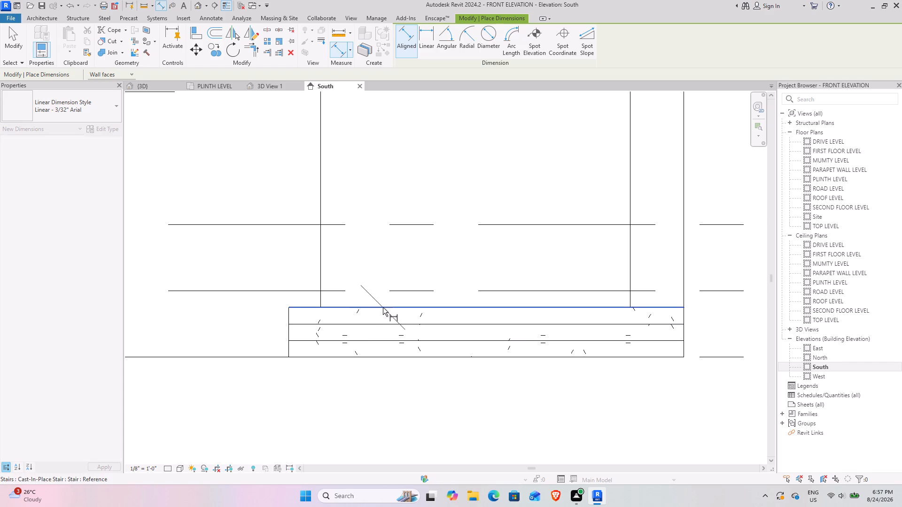
{"action": "left_click", "coordinate": [387, 323]}
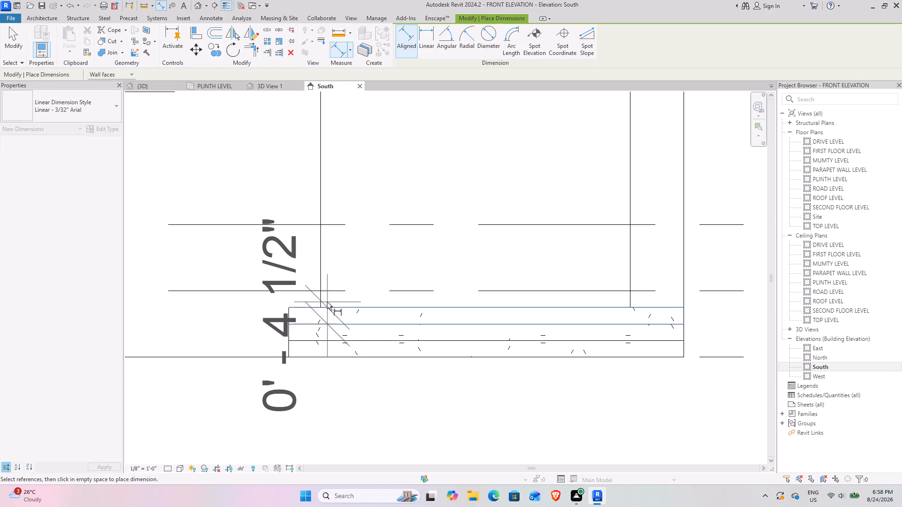
{"action": "key", "text": "Escape"}
{"action": "key", "text": "Escape"}
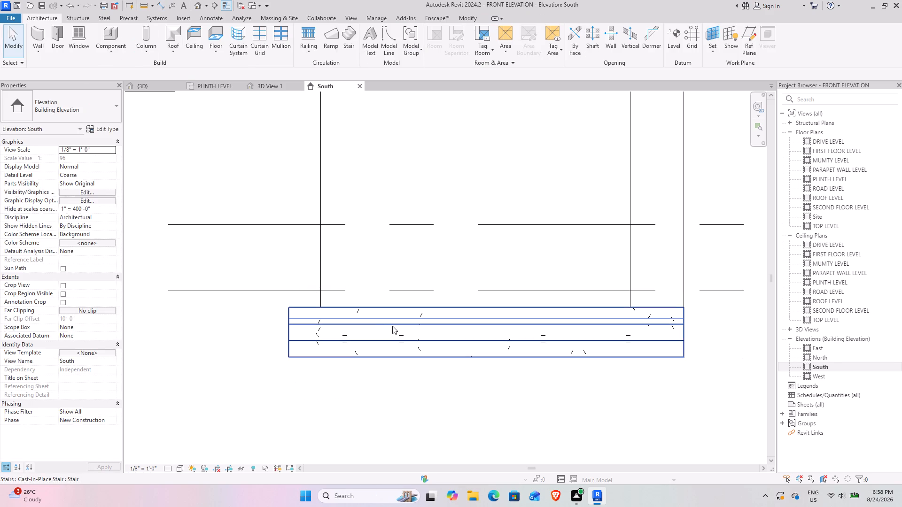
{"action": "key", "text": "Escape"}
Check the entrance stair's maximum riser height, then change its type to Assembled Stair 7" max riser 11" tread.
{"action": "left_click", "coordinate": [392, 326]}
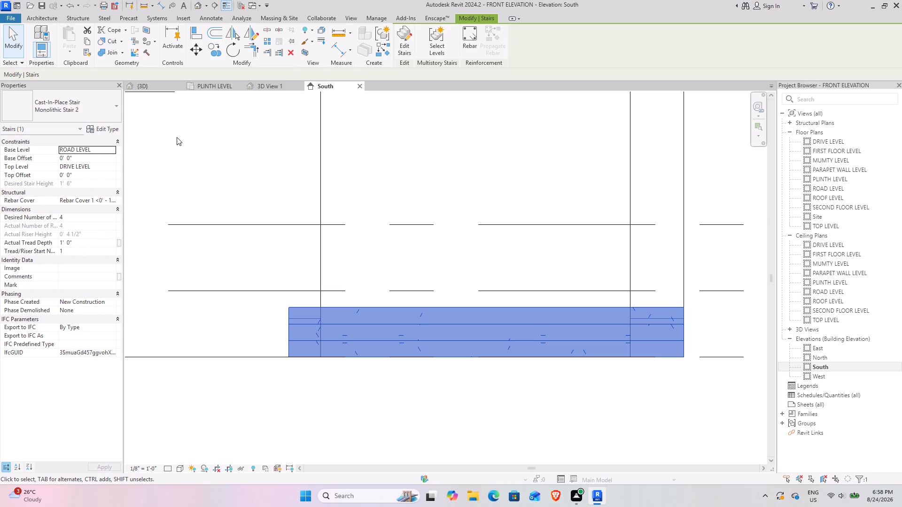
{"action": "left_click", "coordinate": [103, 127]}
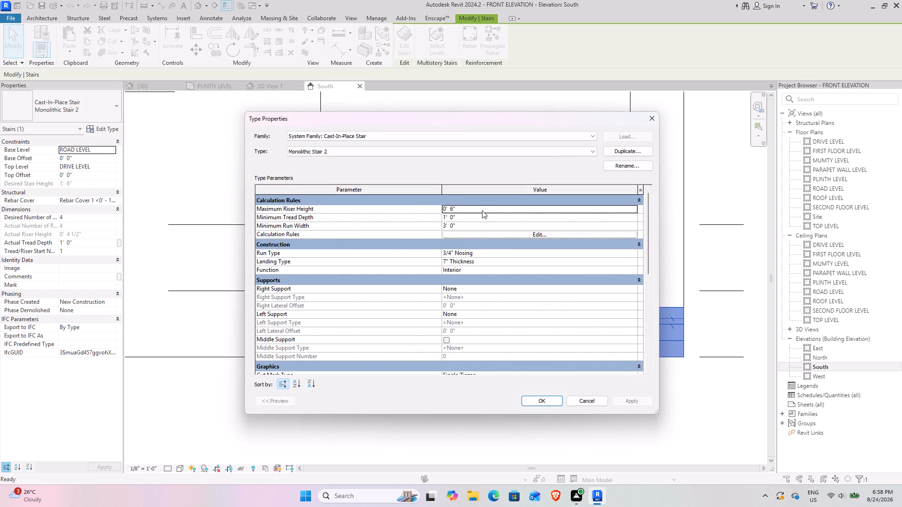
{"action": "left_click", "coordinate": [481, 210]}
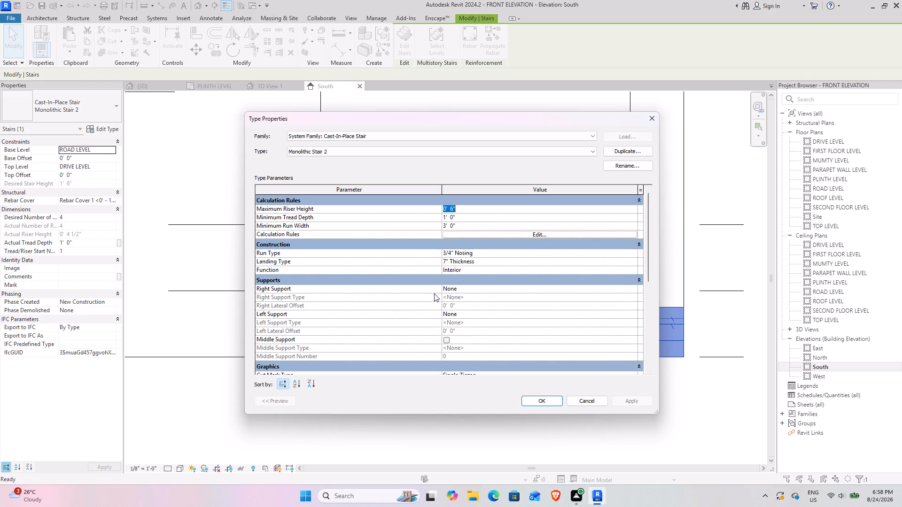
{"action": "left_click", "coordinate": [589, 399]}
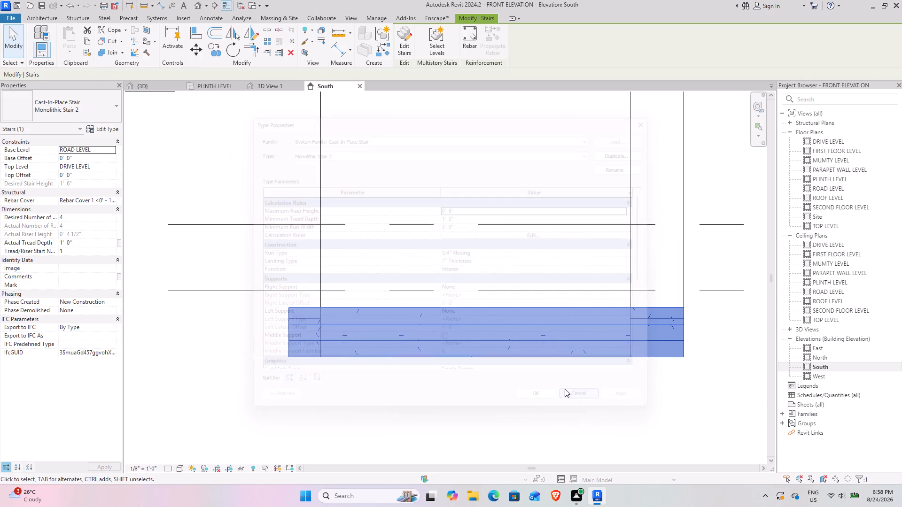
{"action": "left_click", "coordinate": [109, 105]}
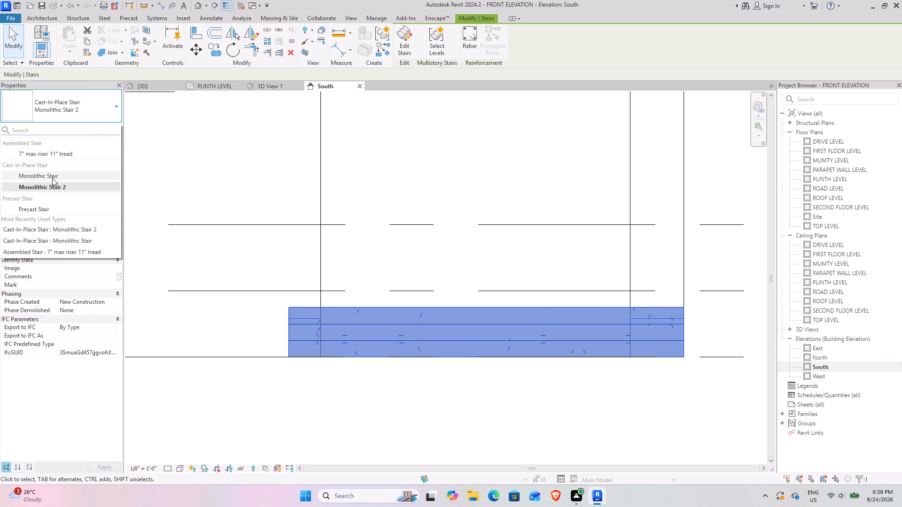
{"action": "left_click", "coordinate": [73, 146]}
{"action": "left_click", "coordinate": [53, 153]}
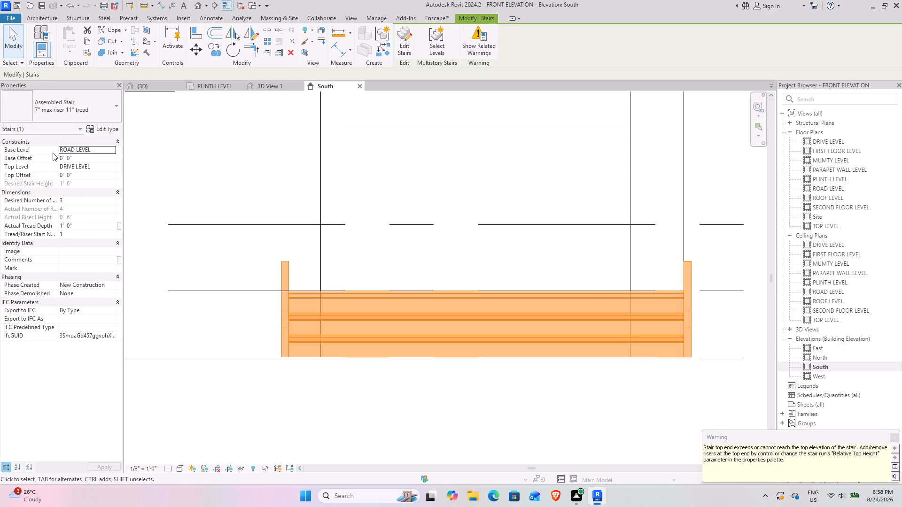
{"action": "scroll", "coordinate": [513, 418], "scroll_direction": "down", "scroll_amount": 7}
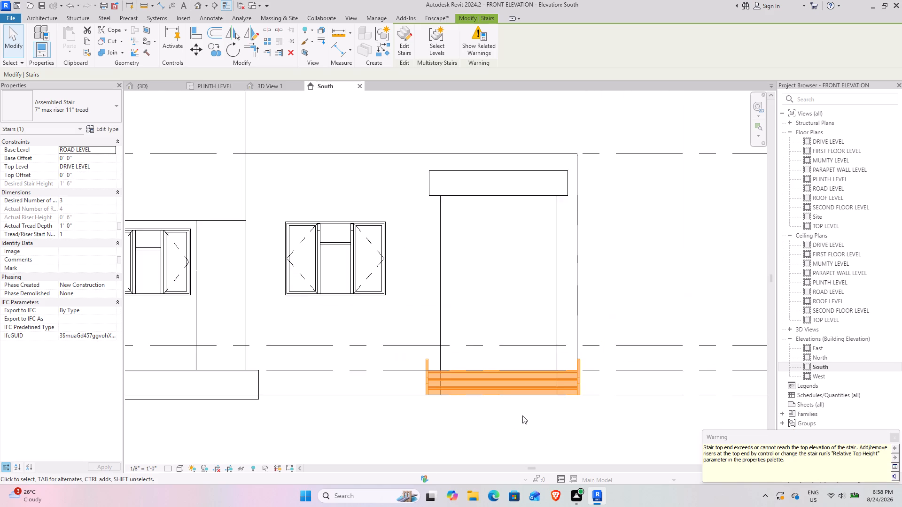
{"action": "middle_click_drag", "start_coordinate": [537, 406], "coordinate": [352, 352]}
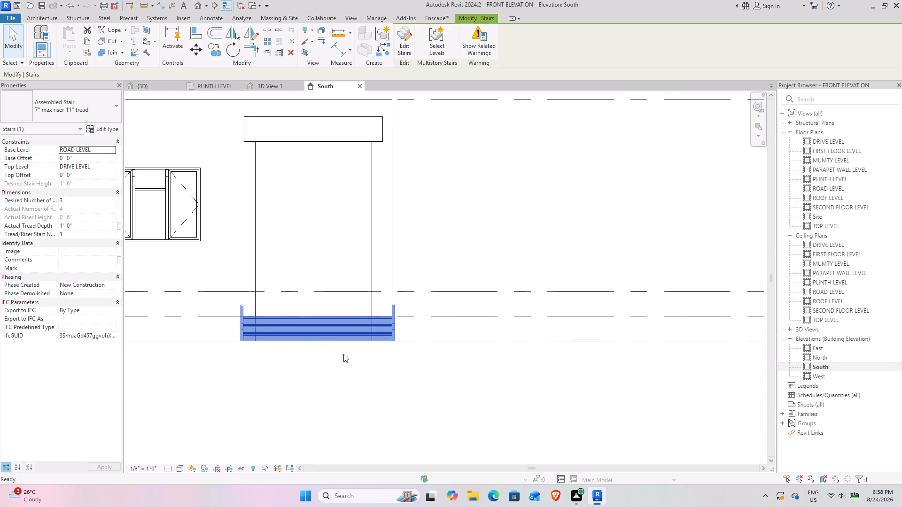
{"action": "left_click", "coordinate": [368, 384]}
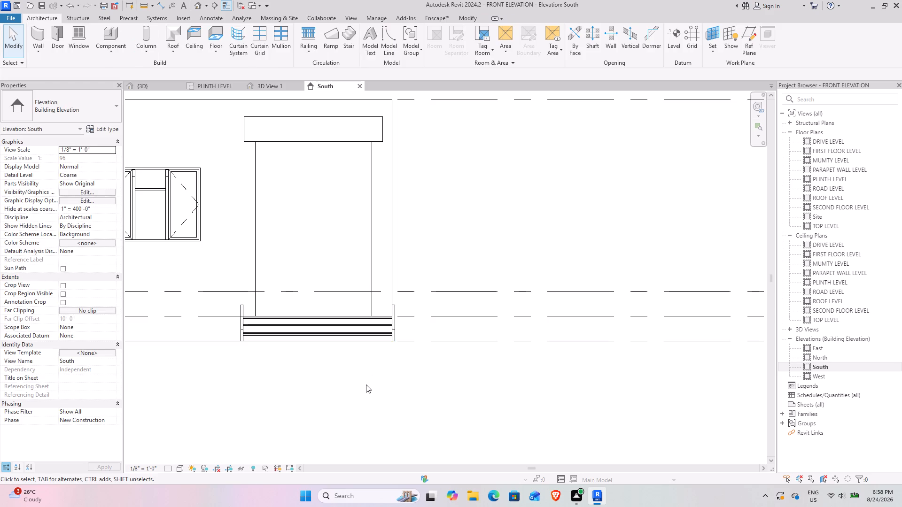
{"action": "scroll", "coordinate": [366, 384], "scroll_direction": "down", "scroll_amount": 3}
Examine the assembled entrance stair in the 3D view, checking its treads, side stringers and fit against the front wall.
{"action": "left_click", "coordinate": [152, 87]}
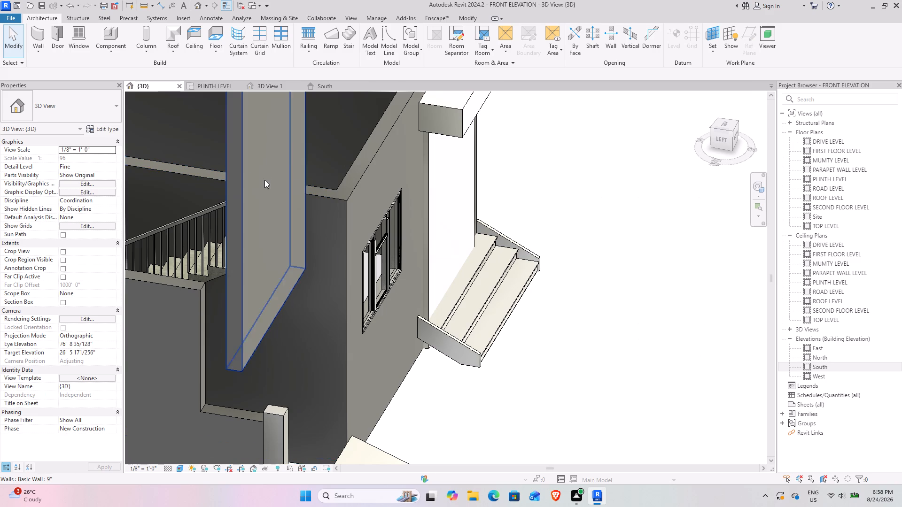
{"action": "scroll", "coordinate": [501, 399], "scroll_direction": "down", "scroll_amount": 2}
{"action": "middle_click_drag", "start_coordinate": [497, 399], "coordinate": [367, 358], "text": "shift"}
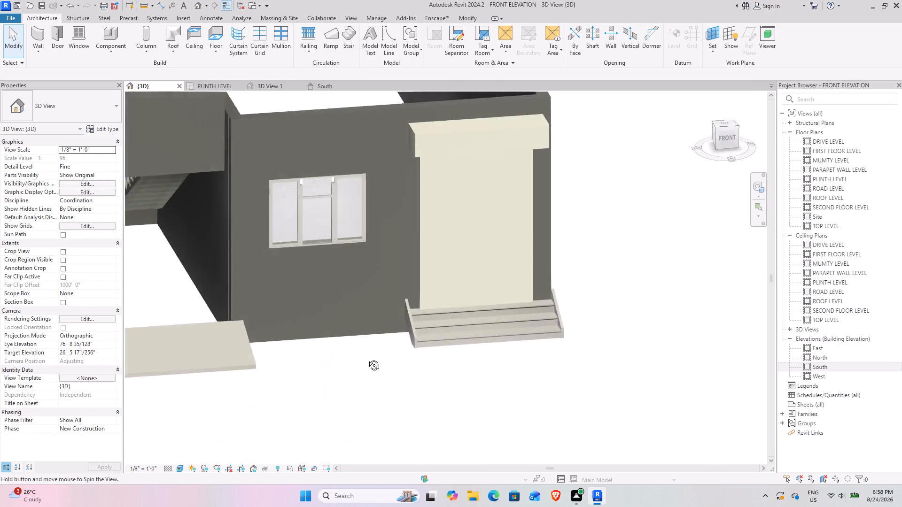
{"action": "middle_click_drag", "start_coordinate": [367, 358], "coordinate": [359, 358], "text": "shift"}
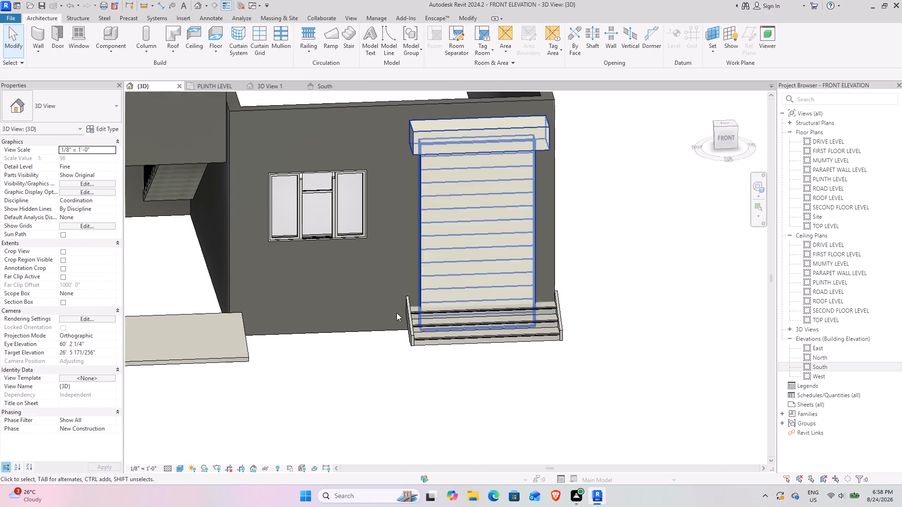
{"action": "scroll", "coordinate": [451, 312], "scroll_direction": "up", "scroll_amount": 7}
{"action": "middle_click_drag", "start_coordinate": [366, 360], "coordinate": [504, 285], "text": "shift"}
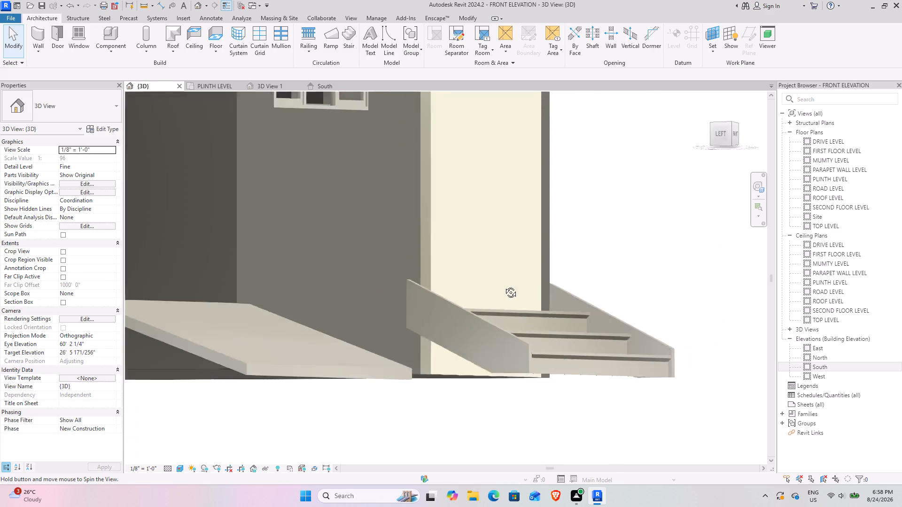
{"action": "middle_click_drag", "start_coordinate": [504, 285], "coordinate": [485, 321], "text": "shift"}
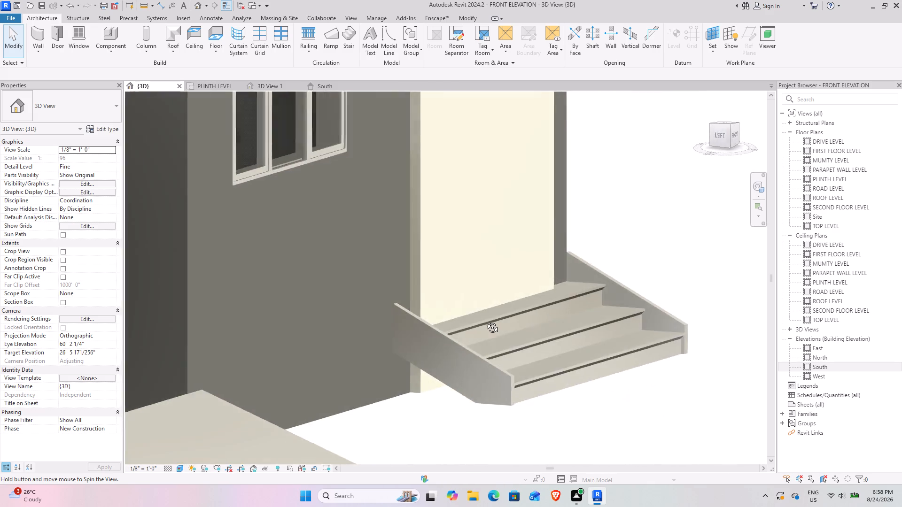
{"action": "middle_click_drag", "start_coordinate": [485, 321], "coordinate": [355, 376], "text": "shift"}
{"action": "middle_click", "coordinate": [492, 421]}
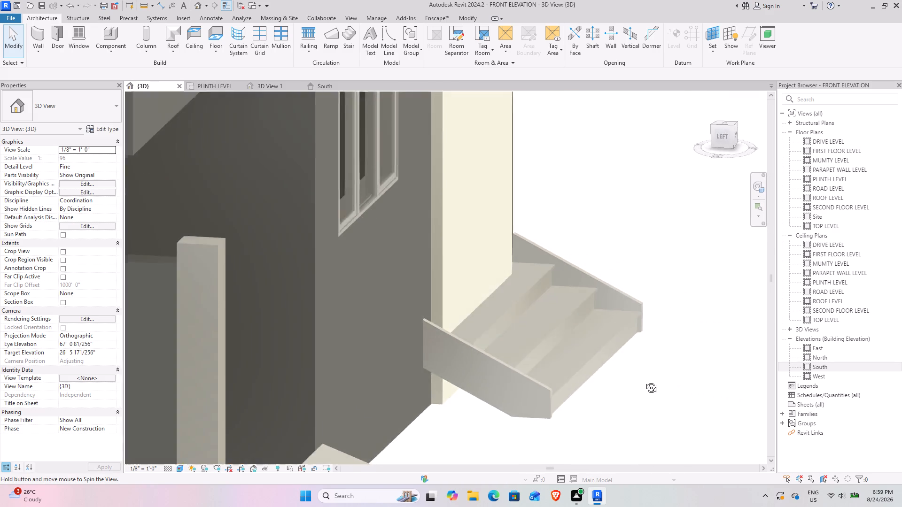
{"action": "middle_click_drag", "start_coordinate": [470, 424], "coordinate": [435, 420], "text": "shift"}
{"action": "middle_click_drag", "start_coordinate": [434, 416], "coordinate": [503, 322], "text": "shift"}
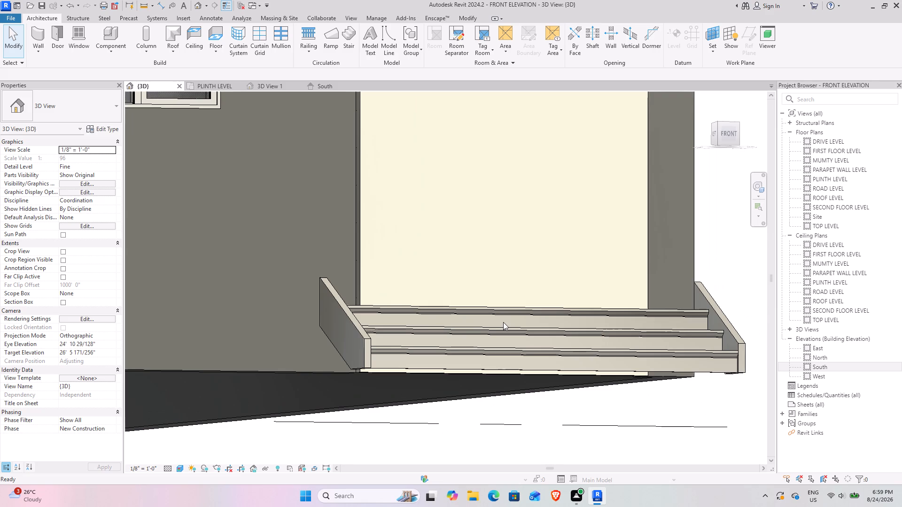
{"action": "scroll", "coordinate": [416, 357], "scroll_direction": "down", "scroll_amount": 4}
{"action": "middle_click_drag", "start_coordinate": [457, 379], "coordinate": [392, 440], "text": "shift"}
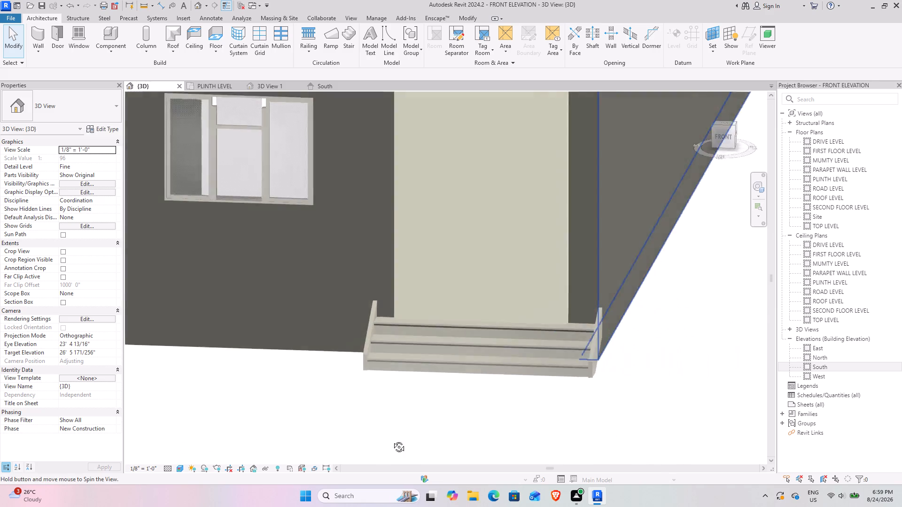
{"action": "middle_click_drag", "start_coordinate": [392, 440], "coordinate": [385, 443], "text": "shift"}
{"action": "middle_click_drag", "start_coordinate": [373, 397], "coordinate": [397, 388], "text": "shift"}
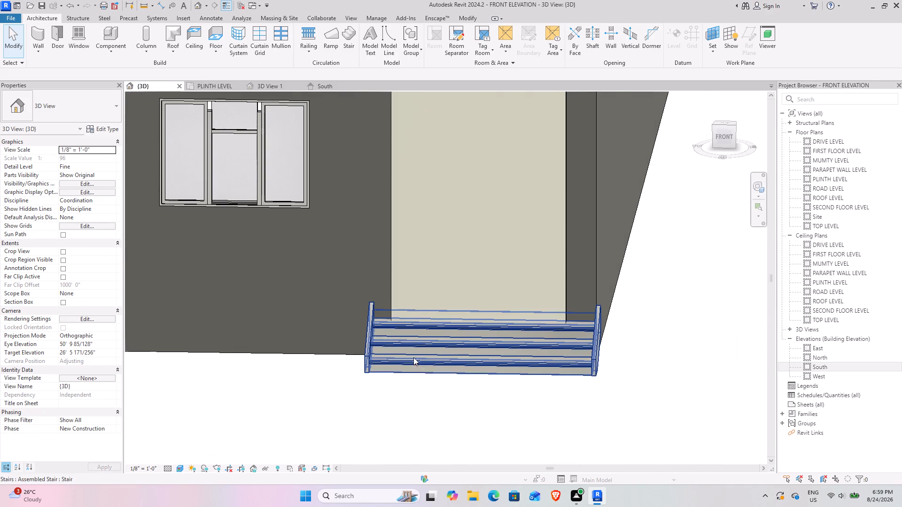
{"action": "scroll", "coordinate": [413, 357], "scroll_direction": "up", "scroll_amount": 3}
{"action": "middle_click_drag", "start_coordinate": [385, 370], "coordinate": [386, 351], "text": "shift"}
{"action": "scroll", "coordinate": [386, 348], "scroll_direction": "up", "scroll_amount": 1}
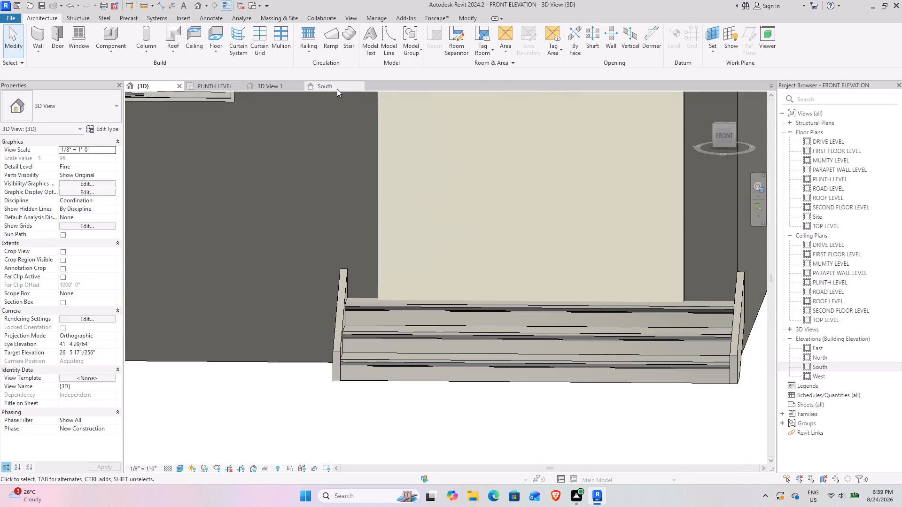
In the South elevation, change the entrance stair's type to Cast-In-Place Monolithic Stair.
{"action": "left_click", "coordinate": [337, 89]}
{"action": "scroll", "coordinate": [365, 350], "scroll_direction": "up", "scroll_amount": 8}
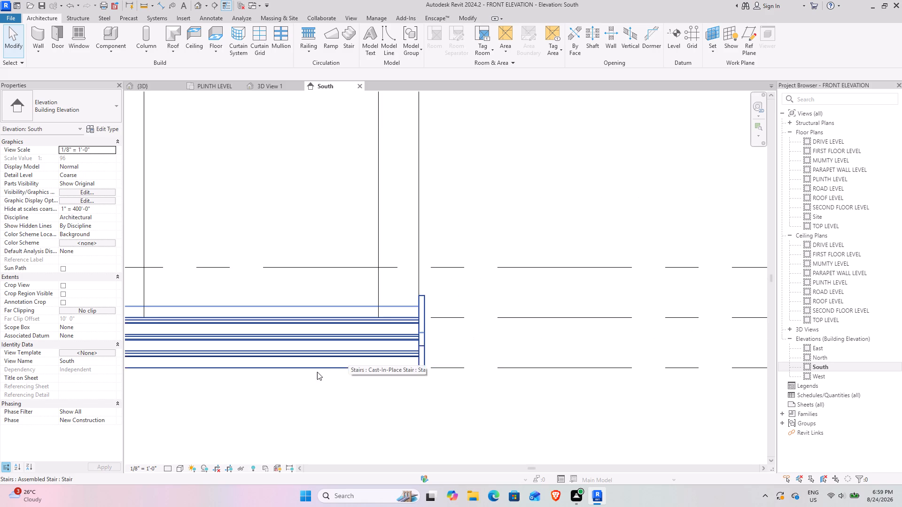
{"action": "middle_click_drag", "start_coordinate": [317, 372], "coordinate": [434, 353]}
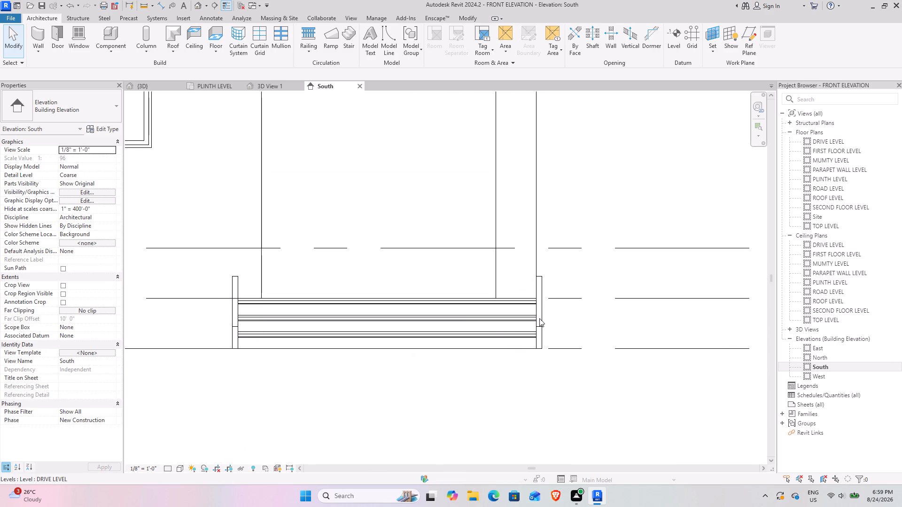
{"action": "left_click", "coordinate": [540, 318]}
{"action": "left_click", "coordinate": [60, 111]}
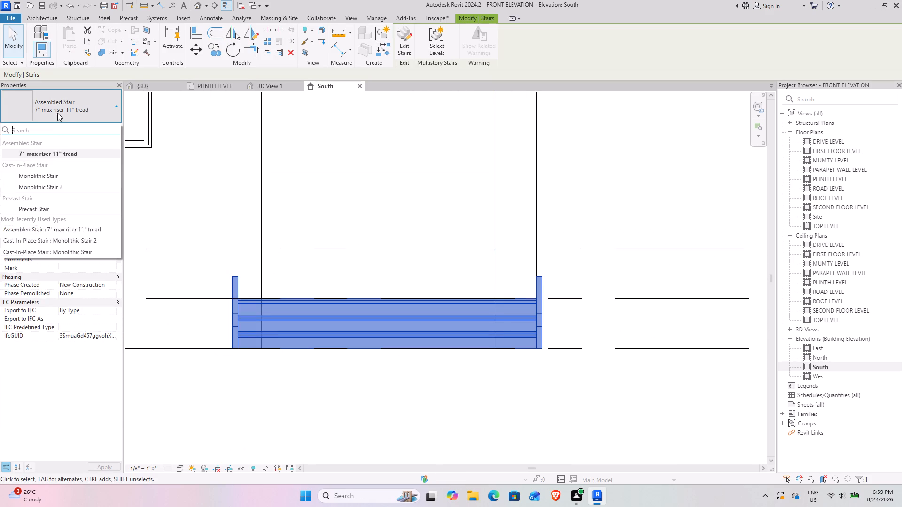
{"action": "left_click", "coordinate": [74, 178]}
{"action": "left_click", "coordinate": [547, 400]}
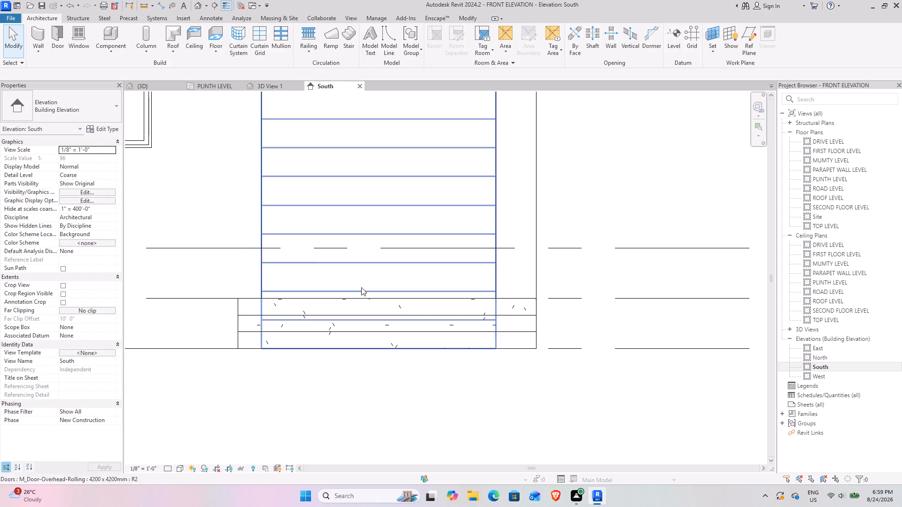
Examine the monolithic entrance stair in the 3D view from the side, above and the front.
{"action": "left_click", "coordinate": [147, 85]}
{"action": "middle_click_drag", "start_coordinate": [448, 320], "coordinate": [506, 357], "text": "shift"}
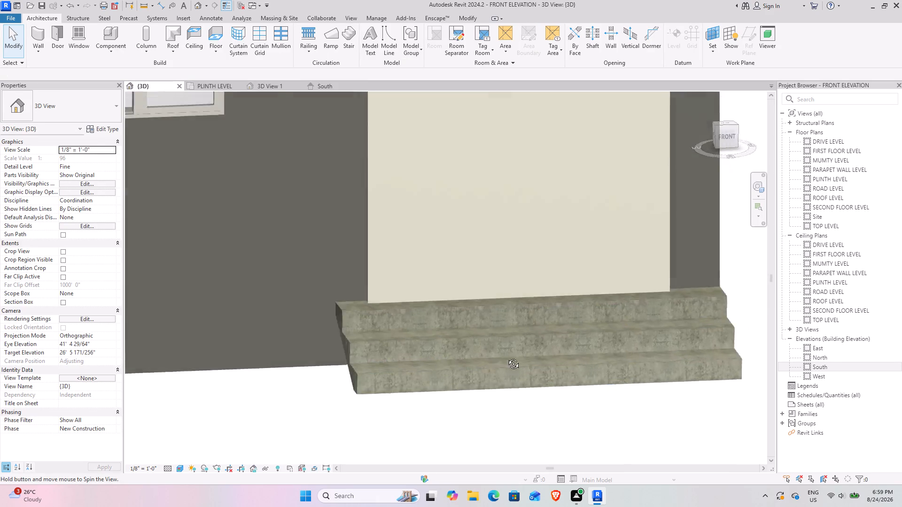
{"action": "middle_click_drag", "start_coordinate": [506, 357], "coordinate": [582, 388], "text": "shift"}
{"action": "middle_click_drag", "start_coordinate": [583, 388], "coordinate": [537, 306], "text": "shift"}
{"action": "scroll", "coordinate": [521, 322], "scroll_direction": "down", "scroll_amount": 2}
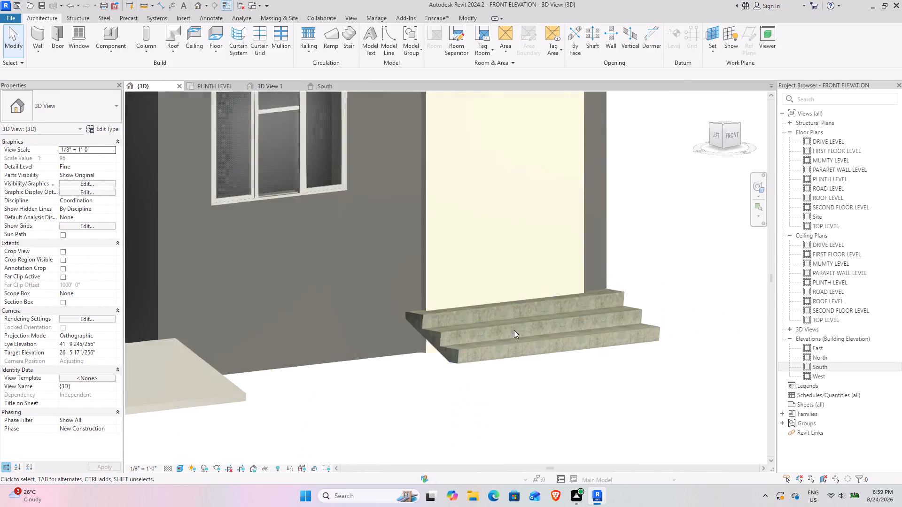
{"action": "scroll", "coordinate": [514, 330], "scroll_direction": "down", "scroll_amount": 5}
{"action": "middle_click_drag", "start_coordinate": [456, 351], "coordinate": [384, 423], "text": "shift"}
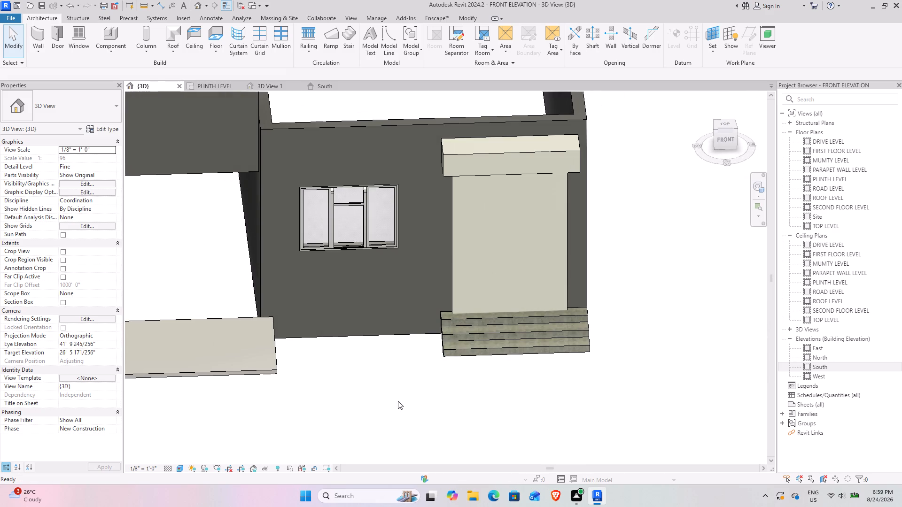
{"action": "left_click_drag", "start_coordinate": [729, 131], "coordinate": [724, 105]}
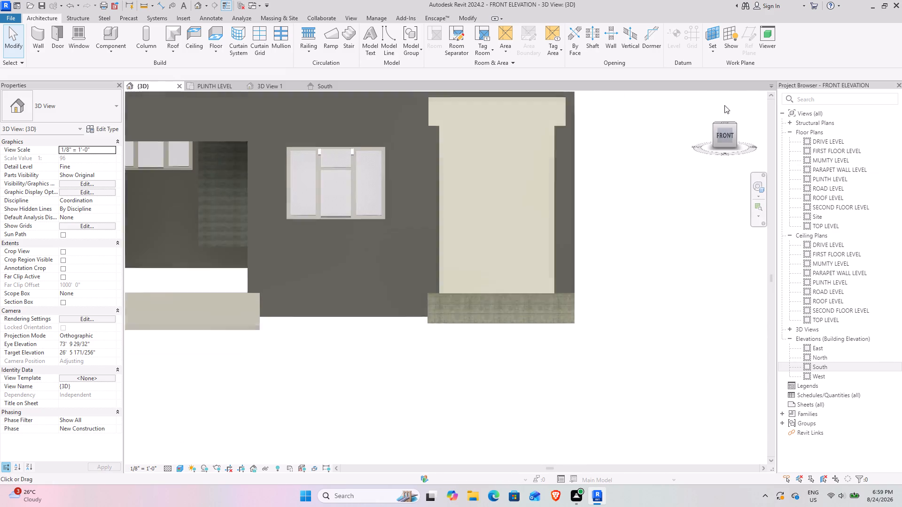
Open the recent G+2 INTERN REVIT model saved in New folder, as a reference alongside the FRONT ELEVATION model.
{"action": "left_click_drag", "start_coordinate": [724, 105], "coordinate": [728, 97]}
{"action": "scroll", "coordinate": [381, 265], "scroll_direction": "down", "scroll_amount": 3}
{"action": "middle_click_drag", "start_coordinate": [365, 266], "coordinate": [404, 370]}
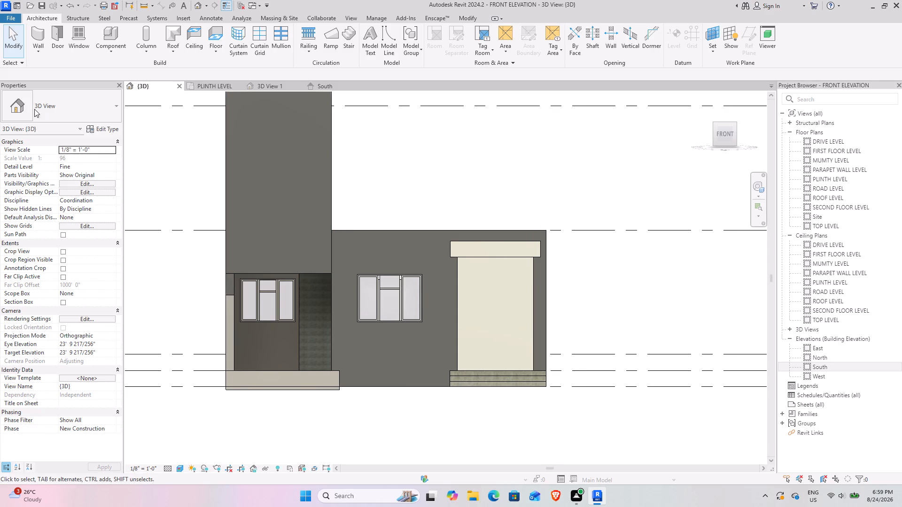
{"action": "left_click", "coordinate": [14, 3]}
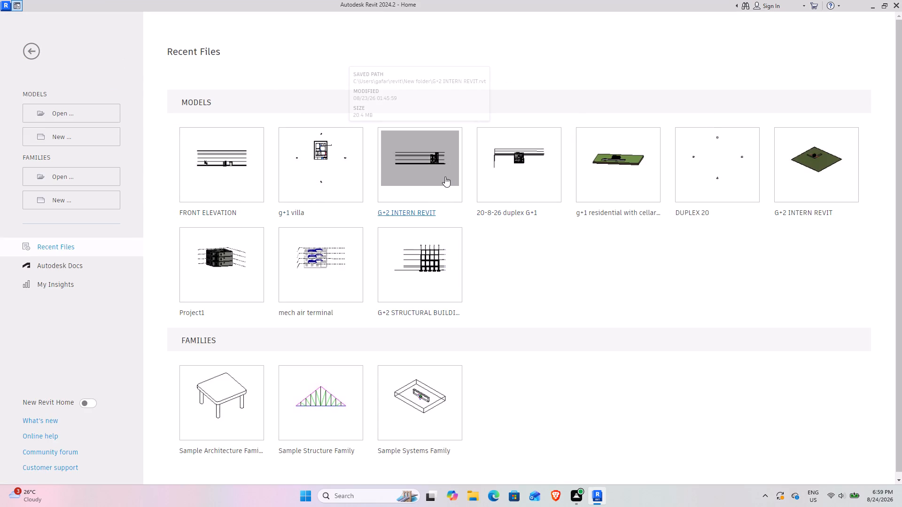
{"action": "scroll", "coordinate": [439, 177], "scroll_direction": "up", "scroll_amount": 3}
{"action": "scroll", "coordinate": [334, 145], "scroll_direction": "up", "scroll_amount": 7}
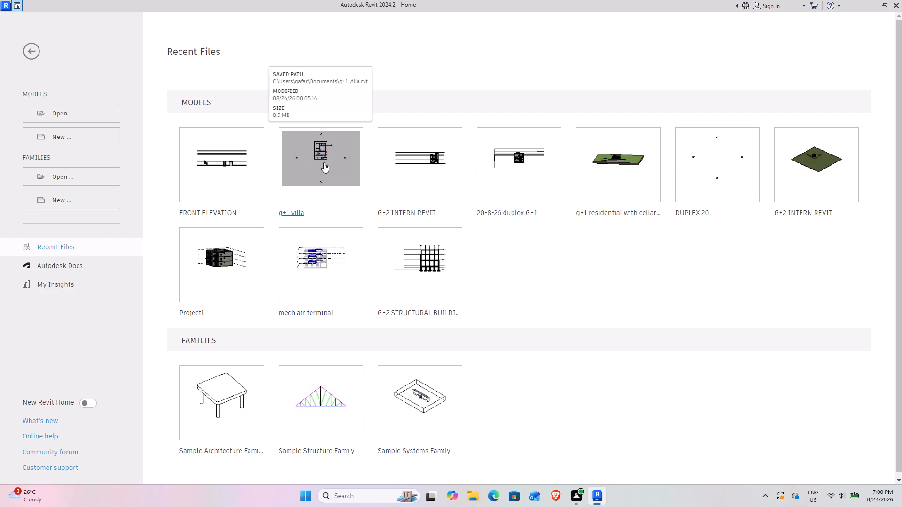
{"action": "left_click", "coordinate": [432, 157]}
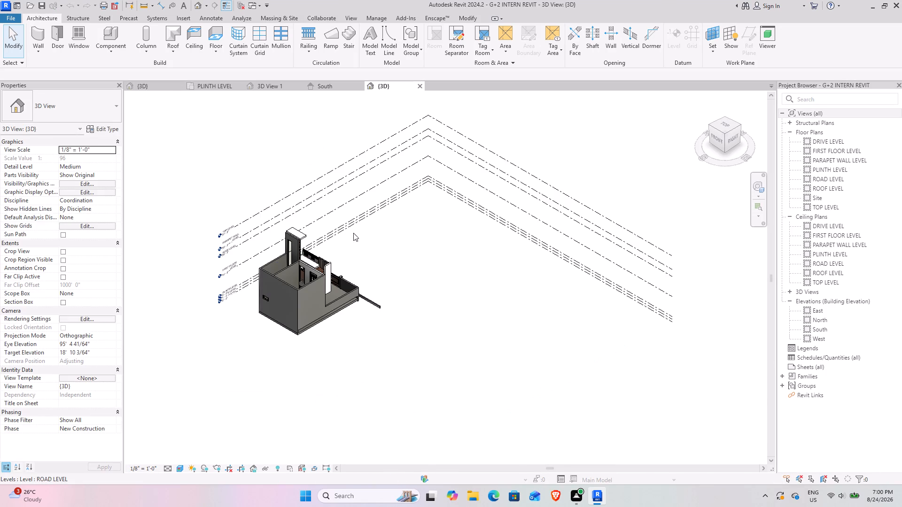
Examine the G+2 house in 3D, focusing on its entrance steps, main gate, gate ramp and compound wall planter.
{"action": "scroll", "coordinate": [344, 226], "scroll_direction": "down", "scroll_amount": 2}
{"action": "middle_click_drag", "start_coordinate": [297, 255], "coordinate": [152, 266], "text": "shift"}
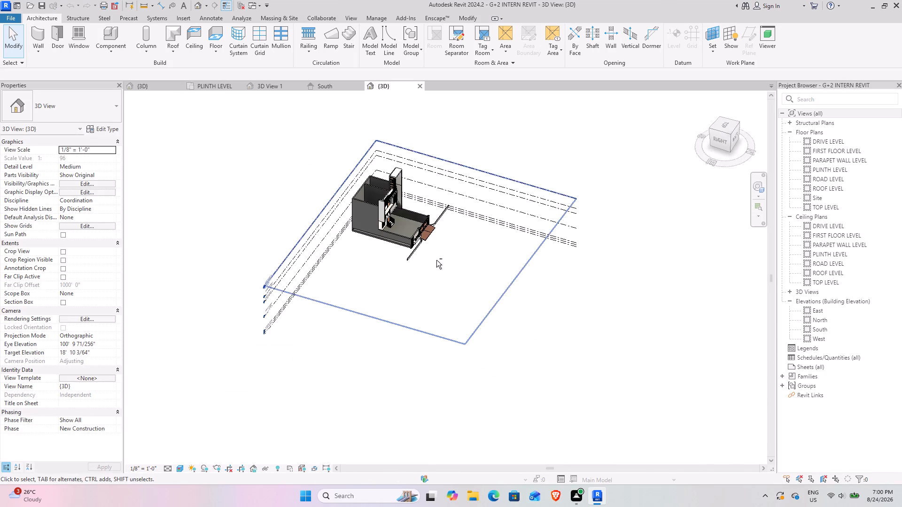
{"action": "middle_click_drag", "start_coordinate": [430, 258], "coordinate": [331, 177], "text": "shift"}
{"action": "scroll", "coordinate": [464, 232], "scroll_direction": "up", "scroll_amount": 11}
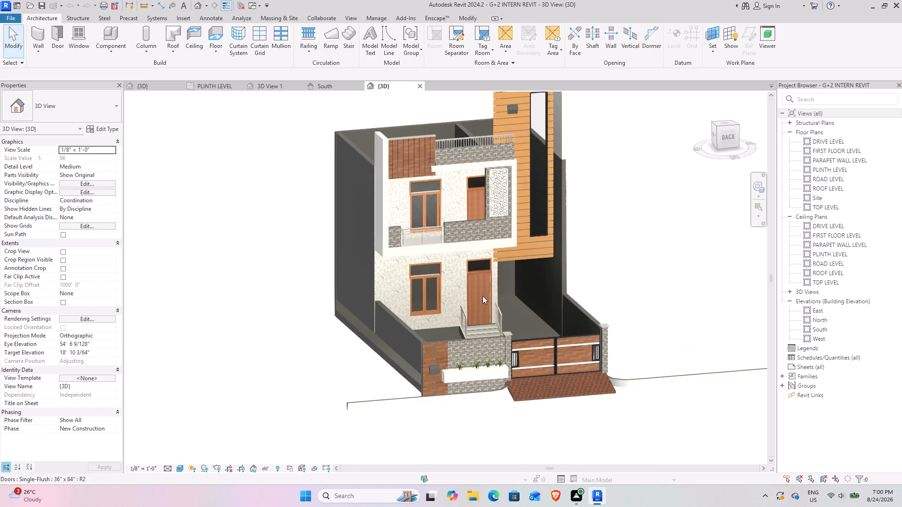
{"action": "middle_click_drag", "start_coordinate": [467, 293], "coordinate": [287, 260]}
{"action": "scroll", "coordinate": [305, 300], "scroll_direction": "up", "scroll_amount": 5}
{"action": "scroll", "coordinate": [284, 250], "scroll_direction": "down", "scroll_amount": 3}
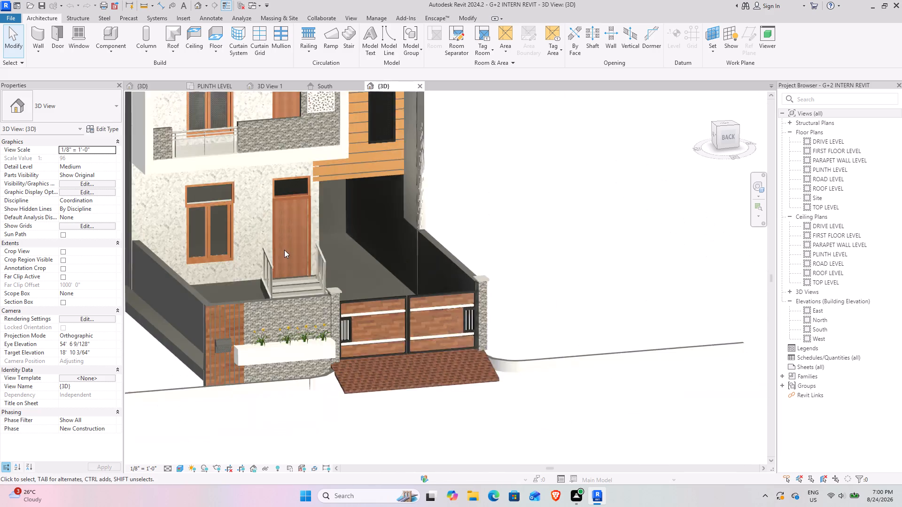
{"action": "middle_click_drag", "start_coordinate": [354, 284], "coordinate": [331, 260], "text": "shift"}
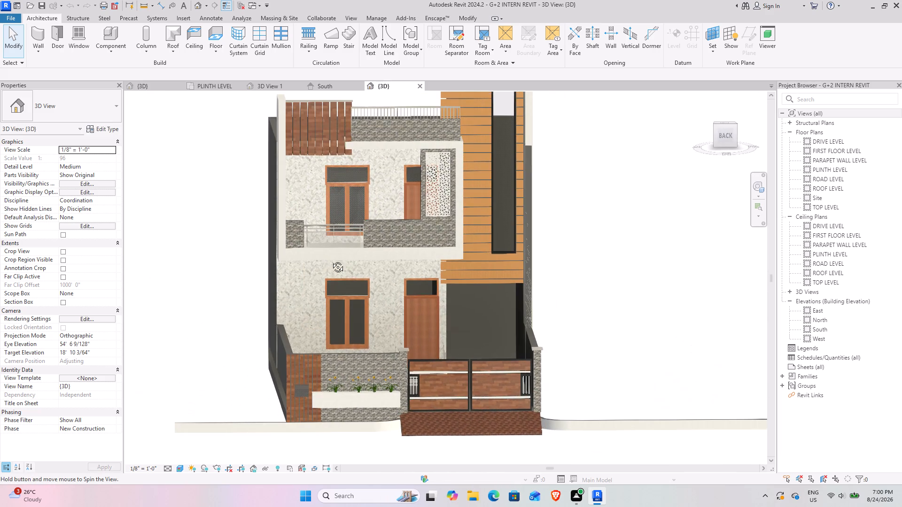
{"action": "middle_click_drag", "start_coordinate": [331, 260], "coordinate": [362, 289], "text": "shift"}
{"action": "scroll", "coordinate": [357, 243], "scroll_direction": "up", "scroll_amount": 7}
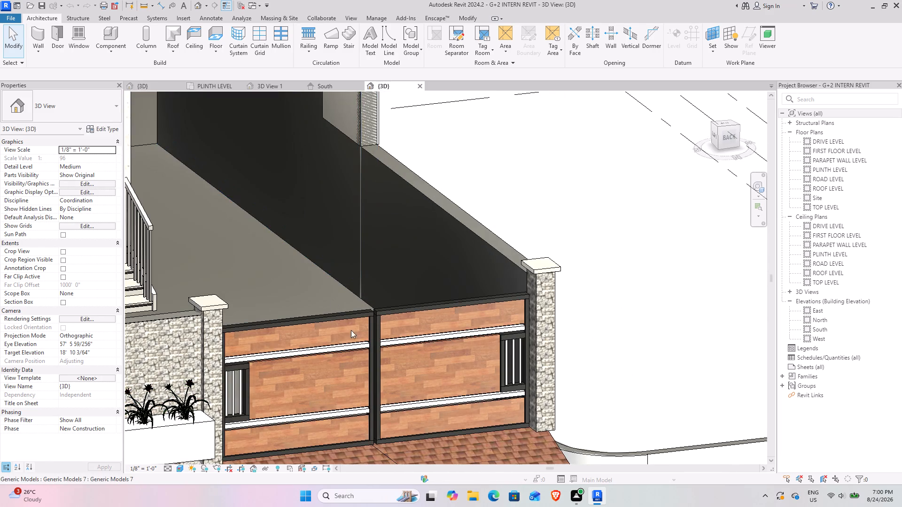
{"action": "scroll", "coordinate": [351, 325], "scroll_direction": "down", "scroll_amount": 4}
{"action": "middle_click_drag", "start_coordinate": [343, 336], "coordinate": [322, 320], "text": "shift"}
{"action": "middle_click_drag", "start_coordinate": [375, 337], "coordinate": [291, 212]}
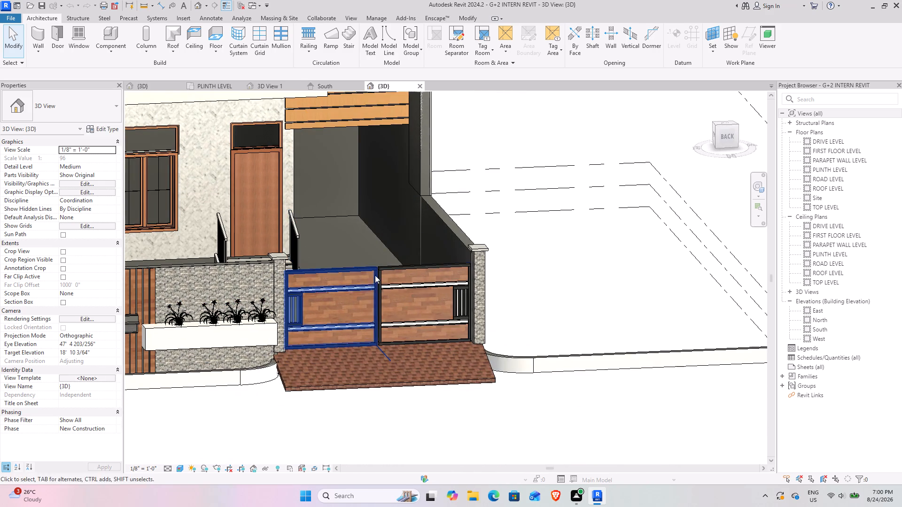
{"action": "scroll", "coordinate": [329, 281], "scroll_direction": "up", "scroll_amount": 5}
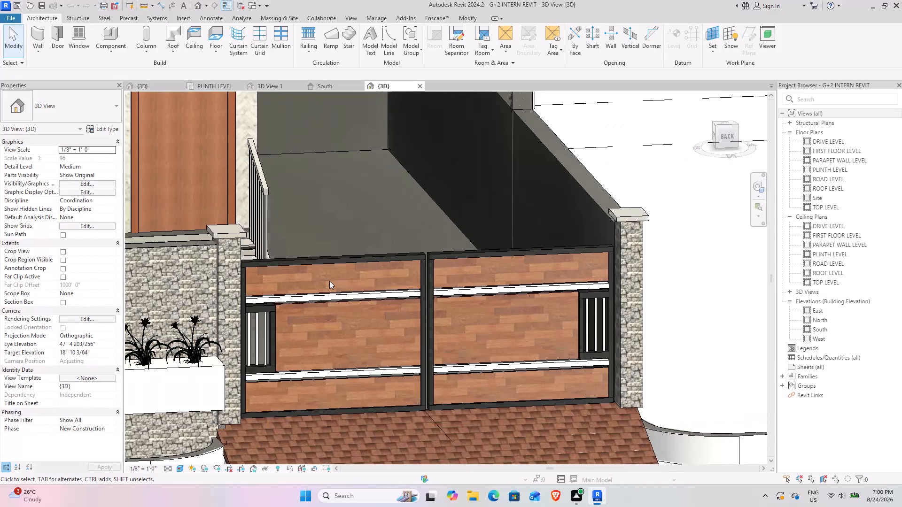
{"action": "scroll", "coordinate": [302, 228], "scroll_direction": "down", "scroll_amount": 7}
{"action": "middle_click_drag", "start_coordinate": [276, 228], "coordinate": [319, 285]}
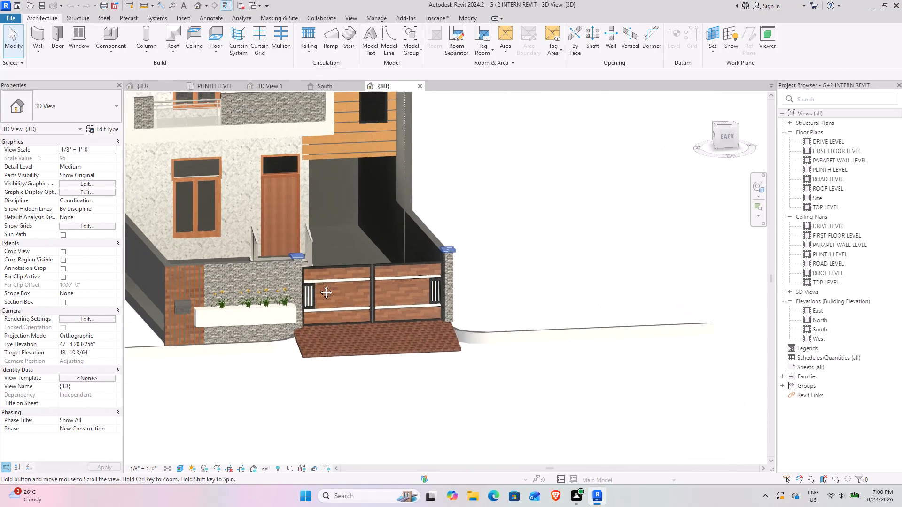
{"action": "middle_click_drag", "start_coordinate": [319, 285], "coordinate": [324, 295]}
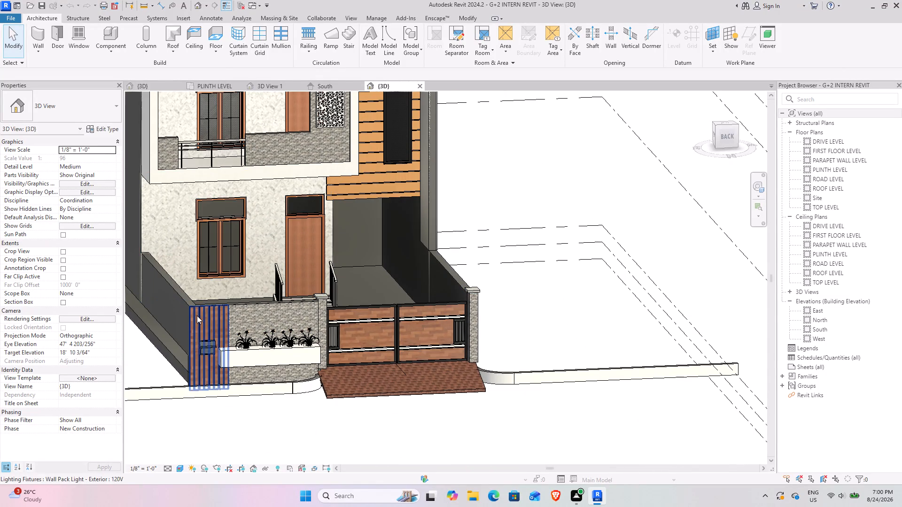
{"action": "scroll", "coordinate": [197, 315], "scroll_direction": "up", "scroll_amount": 8}
{"action": "scroll", "coordinate": [192, 229], "scroll_direction": "down", "scroll_amount": 8}
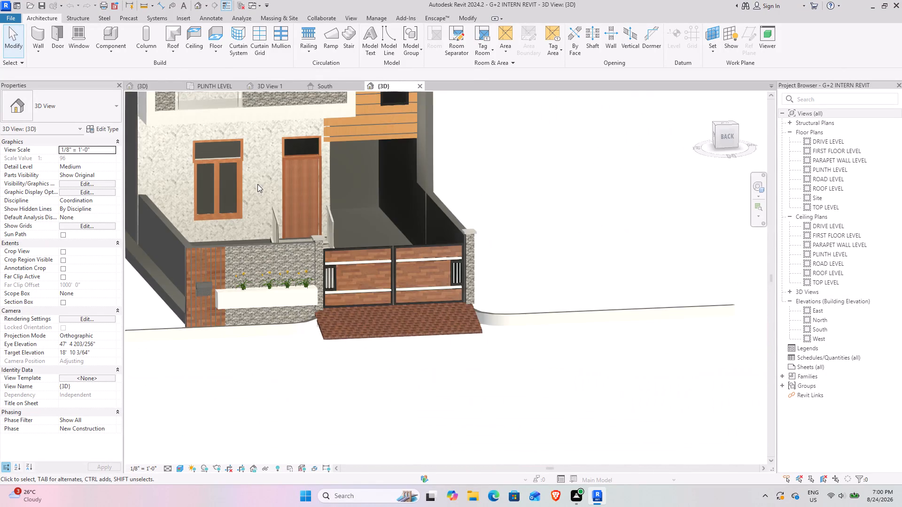
Examine the whole street facade of the G+2 house, including straight on from the Back orientation.
{"action": "middle_click_drag", "start_coordinate": [256, 186], "coordinate": [242, 270]}
{"action": "scroll", "coordinate": [238, 263], "scroll_direction": "down", "scroll_amount": 4}
{"action": "middle_click_drag", "start_coordinate": [228, 257], "coordinate": [202, 224], "text": "shift"}
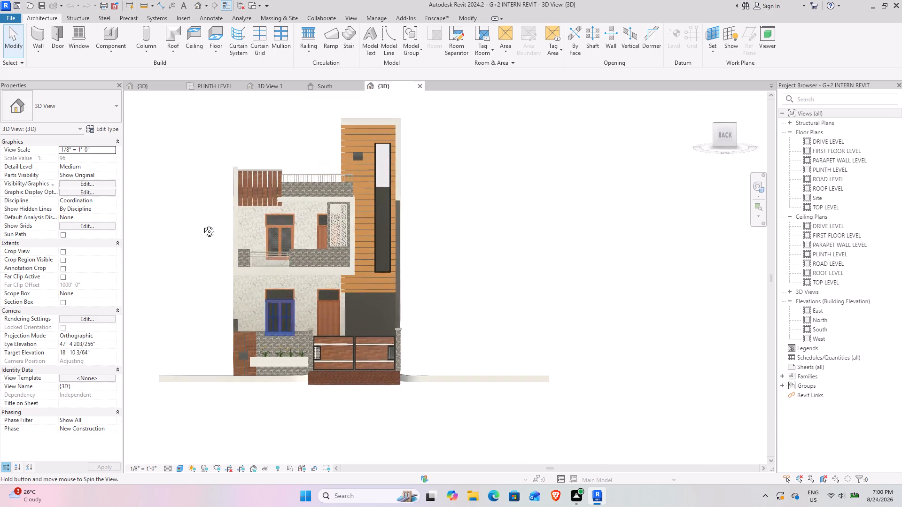
{"action": "middle_click_drag", "start_coordinate": [202, 224], "coordinate": [201, 230], "text": "shift"}
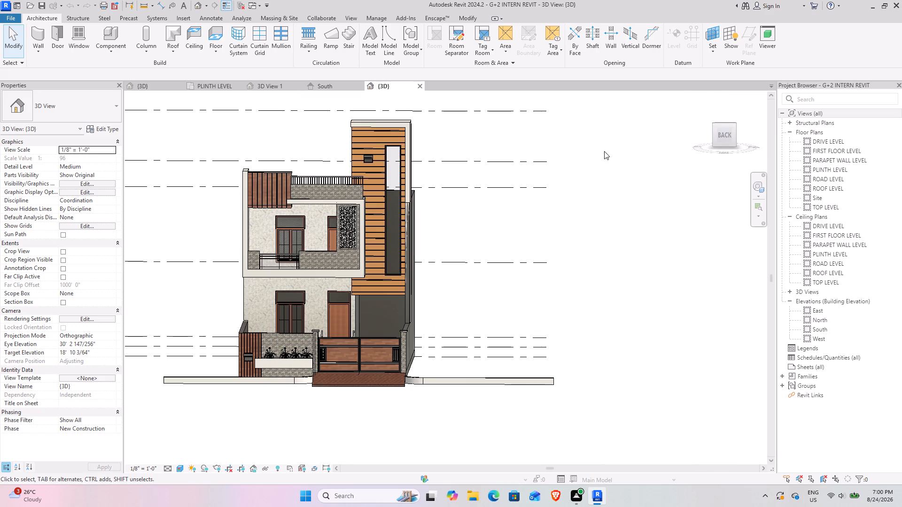
{"action": "left_click", "coordinate": [723, 128]}
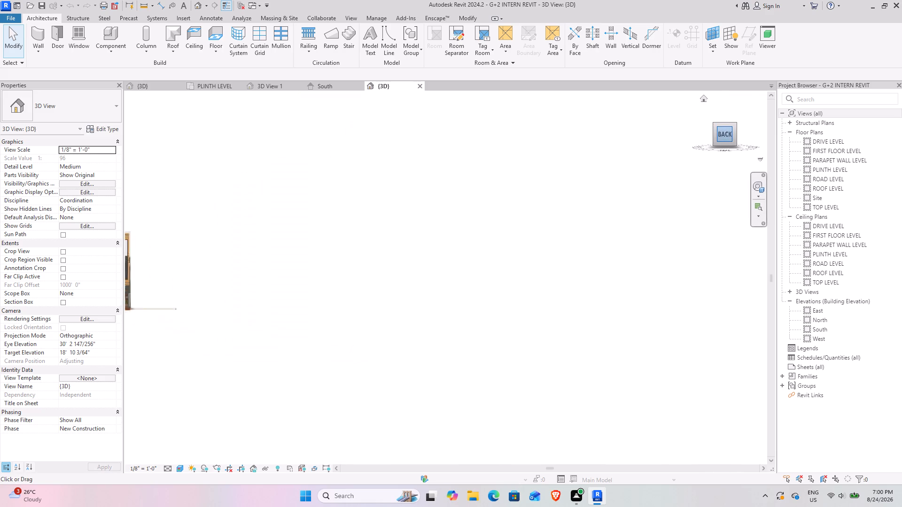
{"action": "scroll", "coordinate": [513, 300], "scroll_direction": "up", "scroll_amount": 8}
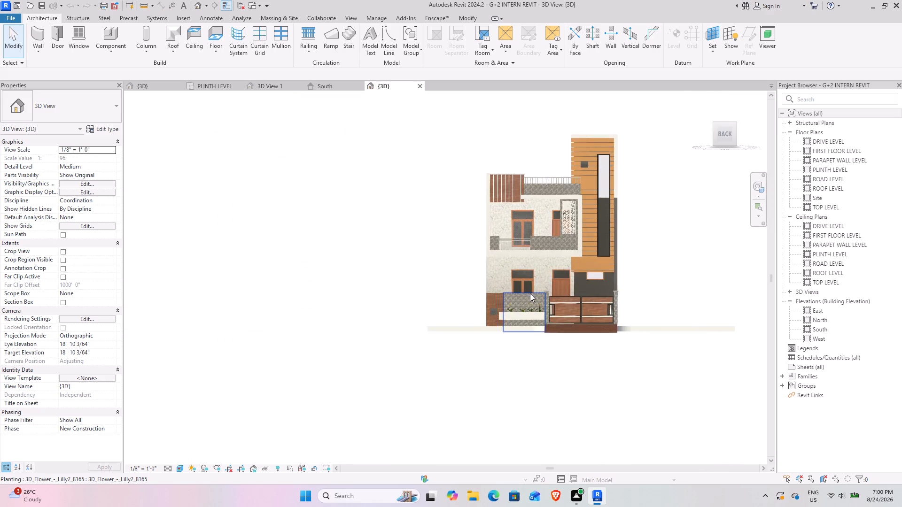
{"action": "scroll", "coordinate": [530, 293], "scroll_direction": "up", "scroll_amount": 6}
{"action": "scroll", "coordinate": [582, 261], "scroll_direction": "down", "scroll_amount": 2}
{"action": "middle_click_drag", "start_coordinate": [603, 257], "coordinate": [477, 306]}
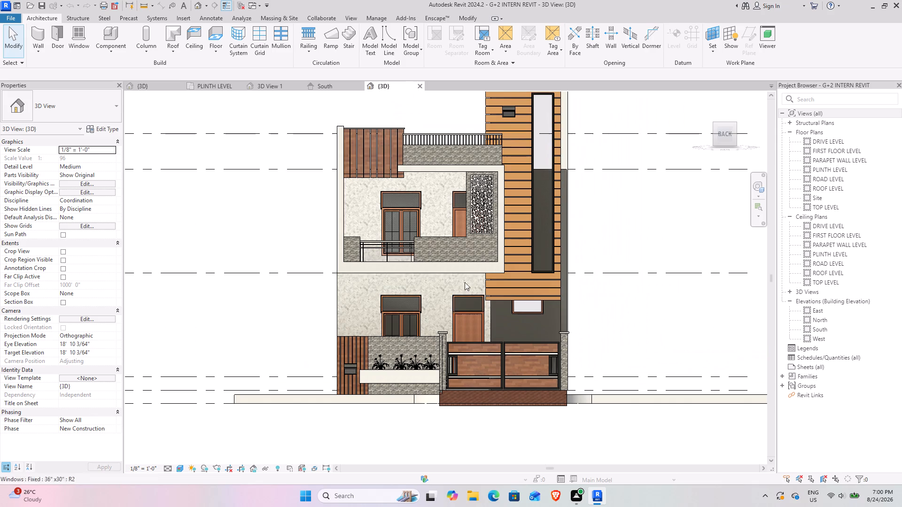
{"action": "scroll", "coordinate": [468, 234], "scroll_direction": "down", "scroll_amount": 2}
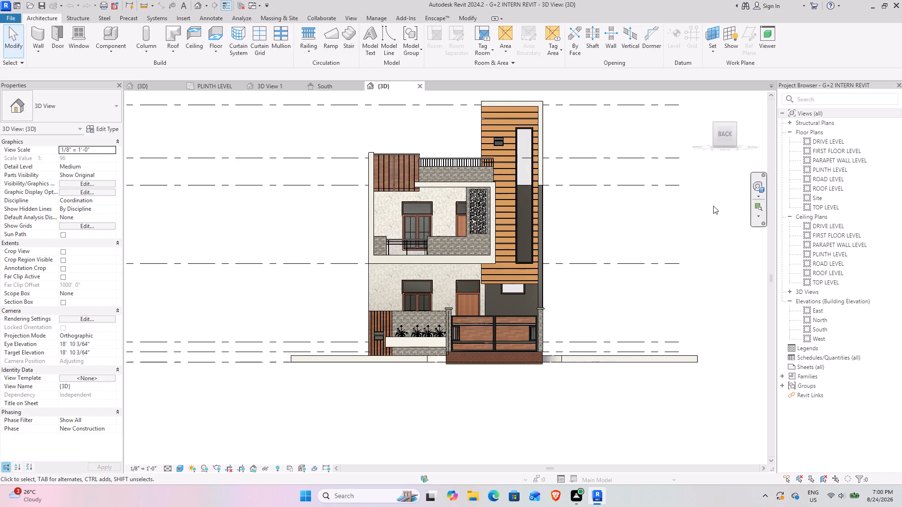
{"action": "scroll", "coordinate": [707, 183], "scroll_direction": "down", "scroll_amount": 1}
{"action": "middle_click_drag", "start_coordinate": [700, 183], "coordinate": [633, 201]}
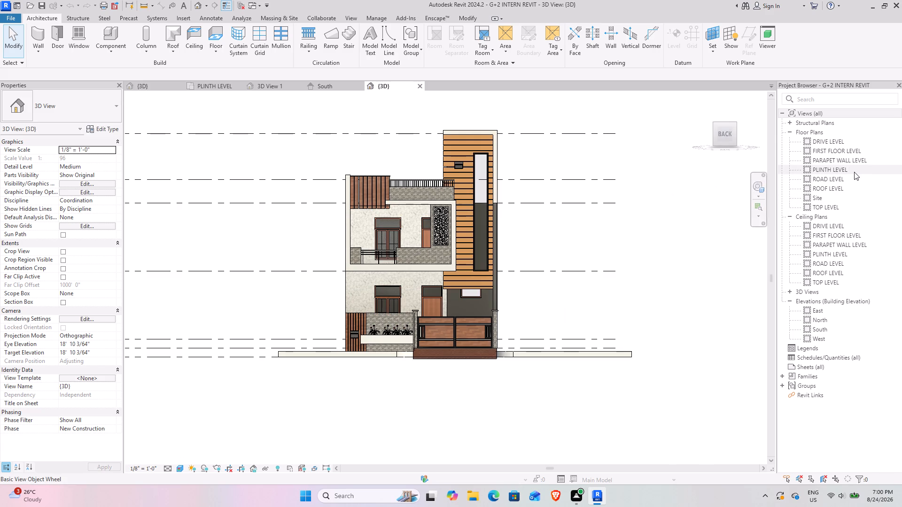
In the PLINTH LEVEL floor plan, place a perspective camera outside the gate, targeting a point inside the plot just behind it.
{"action": "double_click", "coordinate": [854, 172]}
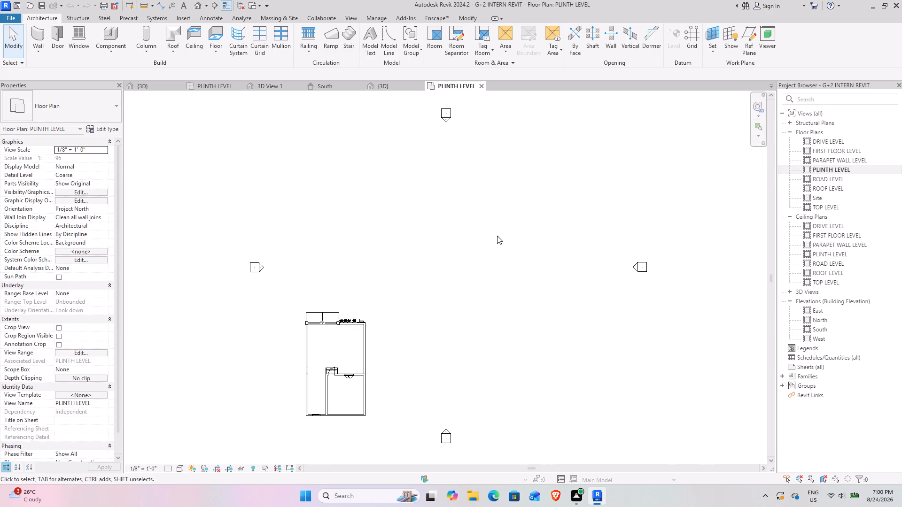
{"action": "scroll", "coordinate": [316, 345], "scroll_direction": "up", "scroll_amount": 9}
{"action": "middle_click_drag", "start_coordinate": [356, 299], "coordinate": [341, 368]}
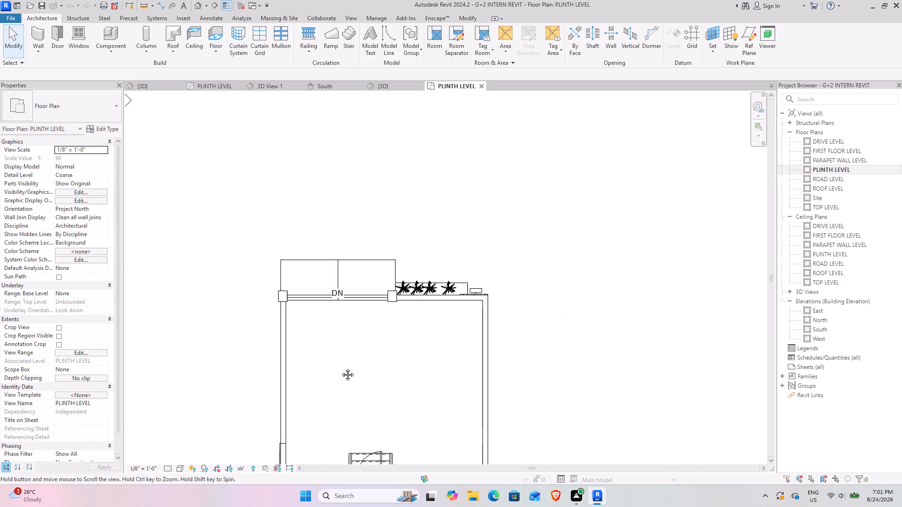
{"action": "middle_click_drag", "start_coordinate": [341, 368], "coordinate": [337, 381]}
{"action": "scroll", "coordinate": [323, 185], "scroll_direction": "down", "scroll_amount": 2}
{"action": "middle_click_drag", "start_coordinate": [267, 136], "coordinate": [249, 243]}
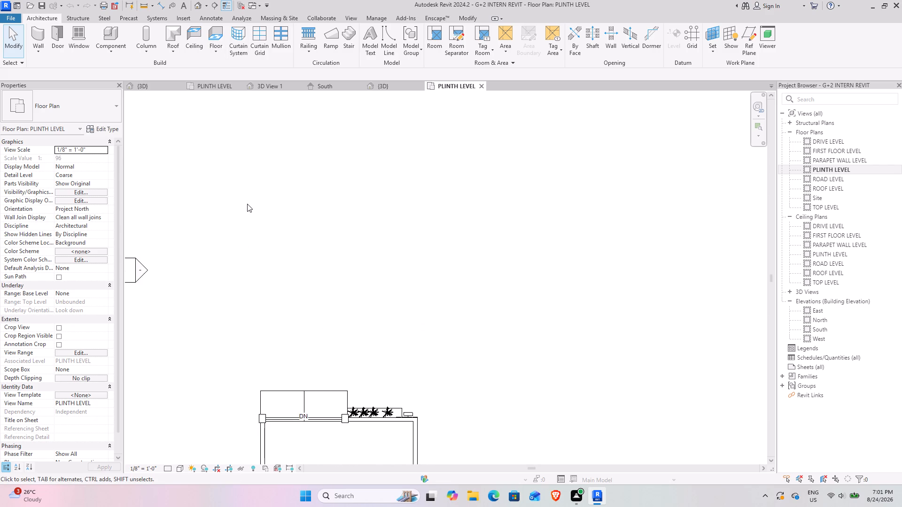
{"action": "scroll", "coordinate": [247, 204], "scroll_direction": "down", "scroll_amount": 3}
{"action": "middle_click_drag", "start_coordinate": [276, 192], "coordinate": [293, 232]}
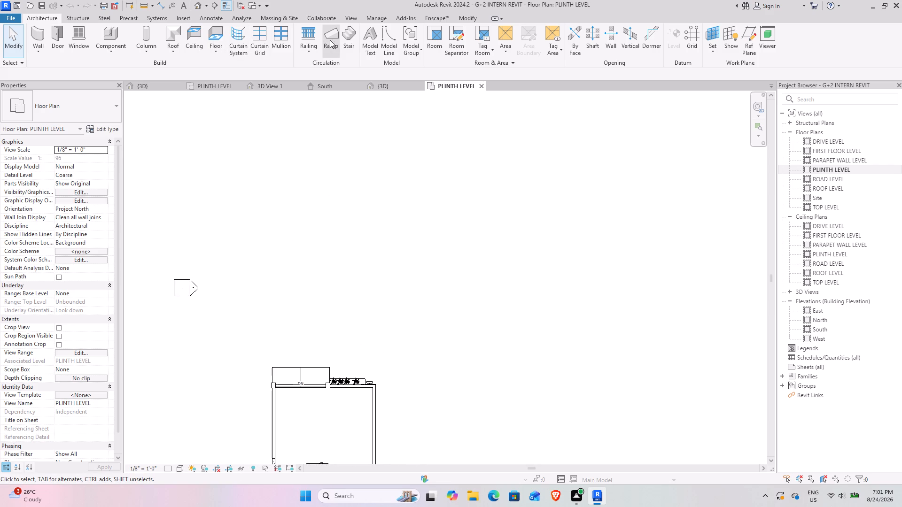
{"action": "left_click", "coordinate": [348, 15]}
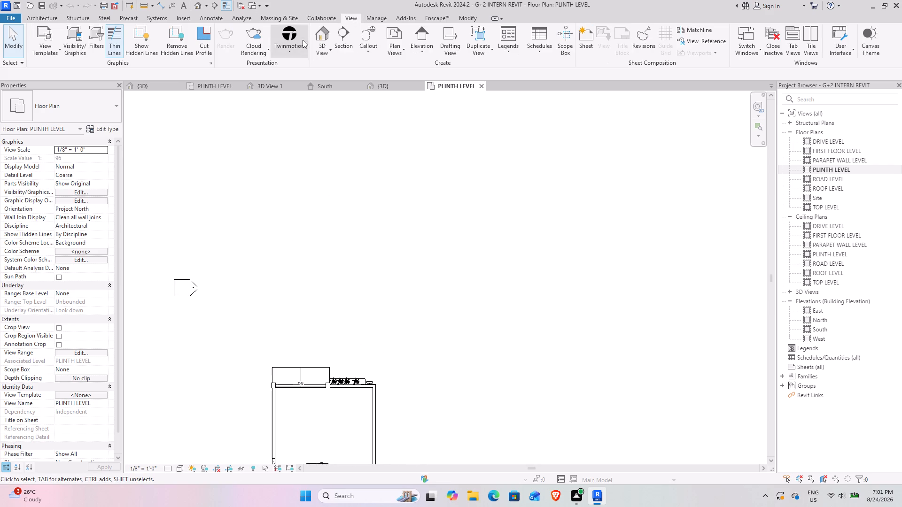
{"action": "left_click", "coordinate": [330, 54]}
{"action": "left_click", "coordinate": [336, 84]}
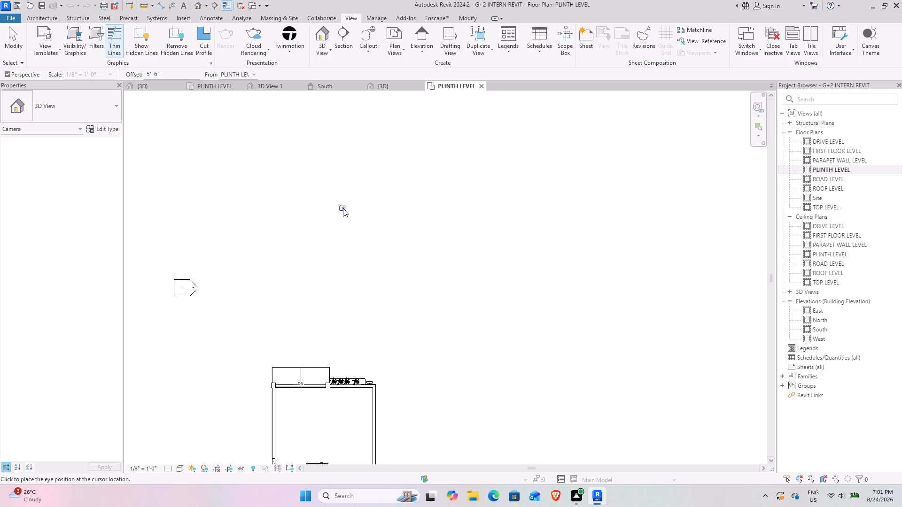
{"action": "left_click", "coordinate": [343, 208]}
{"action": "scroll", "coordinate": [333, 394], "scroll_direction": "down", "scroll_amount": 3}
{"action": "middle_click_drag", "start_coordinate": [334, 394], "coordinate": [330, 361]}
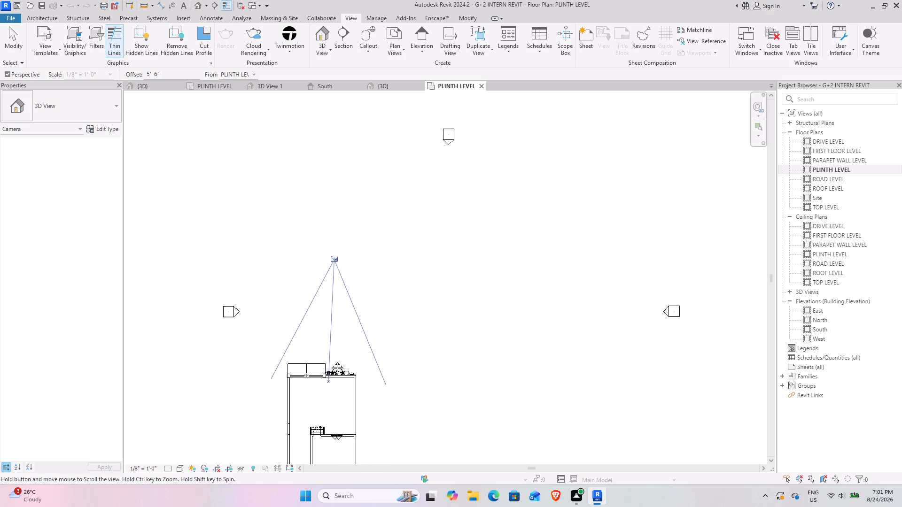
{"action": "middle_click_drag", "start_coordinate": [330, 361], "coordinate": [353, 258]}
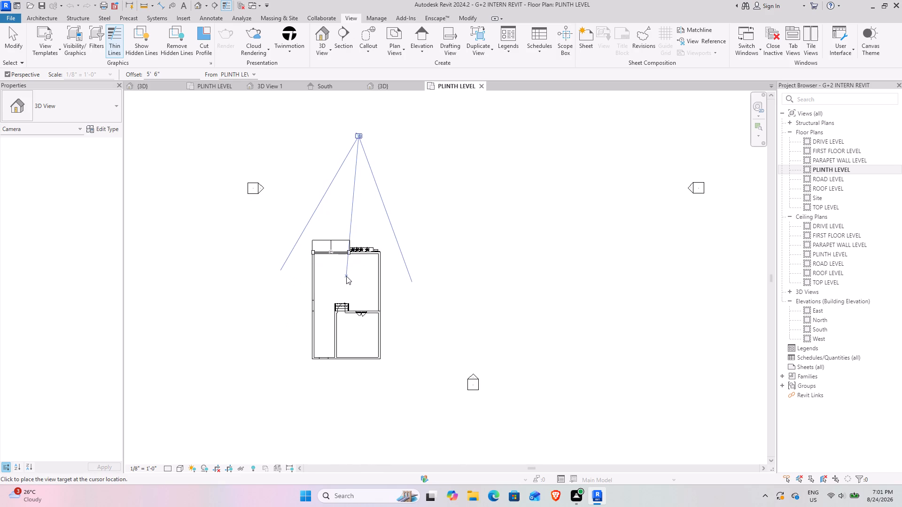
{"action": "left_click", "coordinate": [346, 276]}
Enlarge the camera view's crop region upward and outward on both sides, framing the complete house with space around it.
{"action": "scroll", "coordinate": [379, 180], "scroll_direction": "down", "scroll_amount": 5}
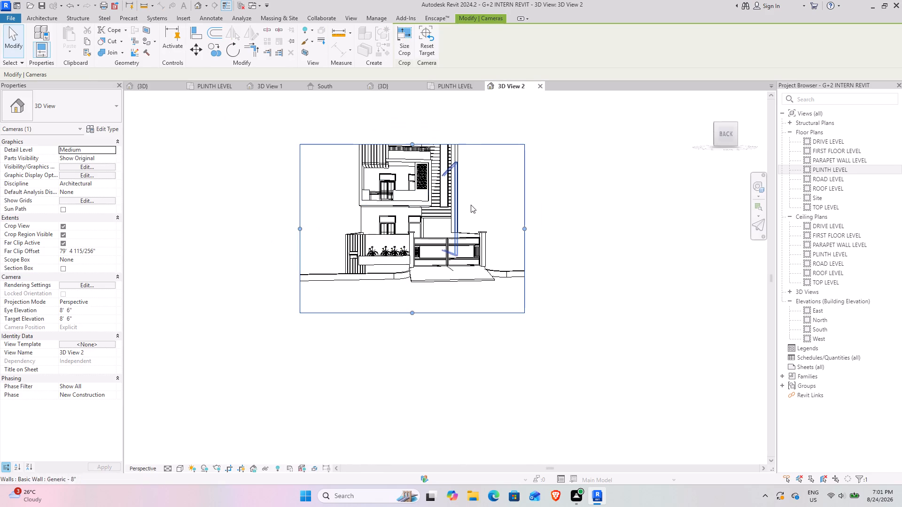
{"action": "left_click_drag", "start_coordinate": [412, 144], "coordinate": [410, 118]}
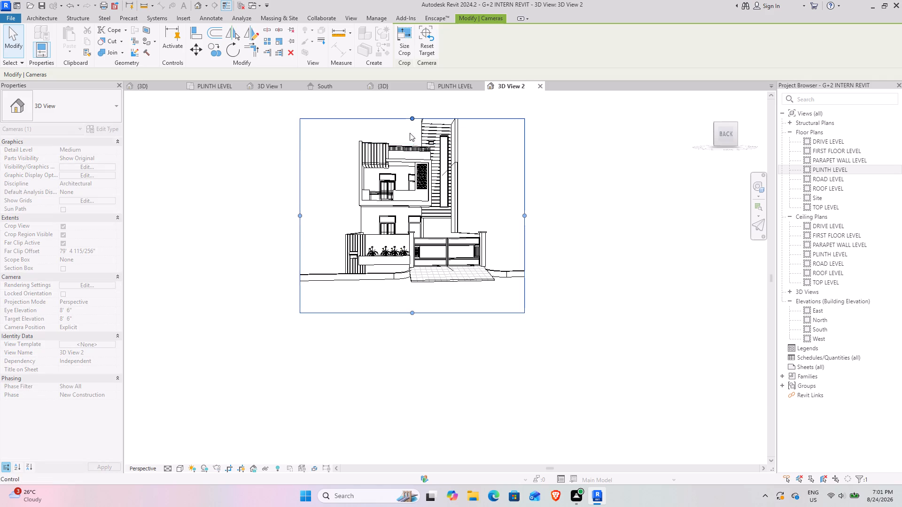
{"action": "middle_click_drag", "start_coordinate": [437, 194], "coordinate": [412, 272]}
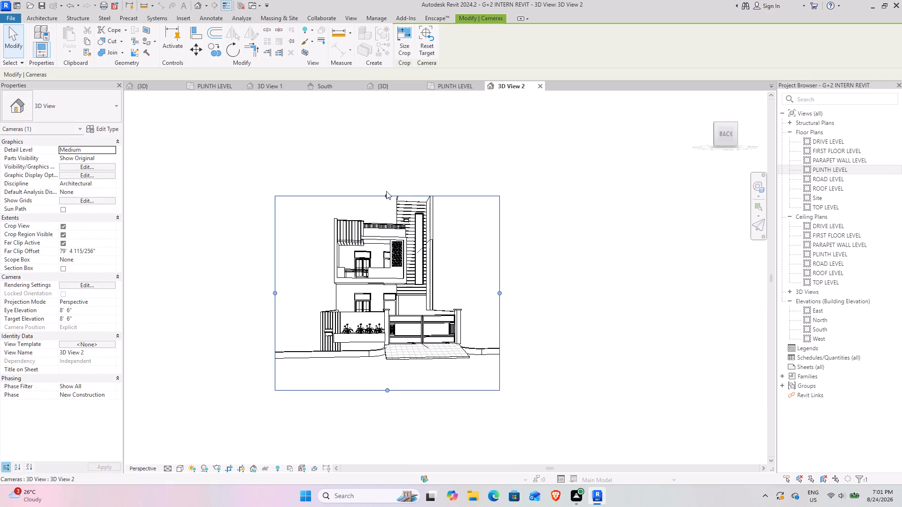
{"action": "left_click_drag", "start_coordinate": [386, 194], "coordinate": [392, 165]}
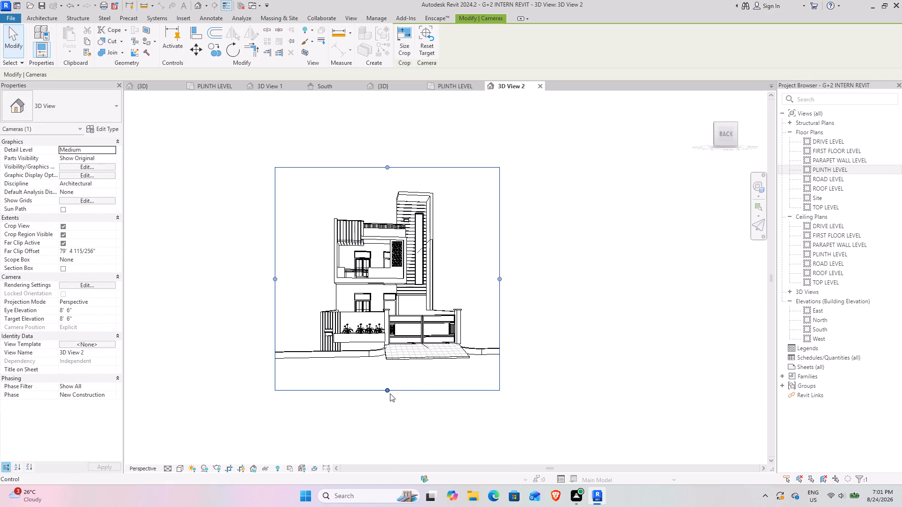
{"action": "left_click_drag", "start_coordinate": [499, 280], "coordinate": [505, 280]}
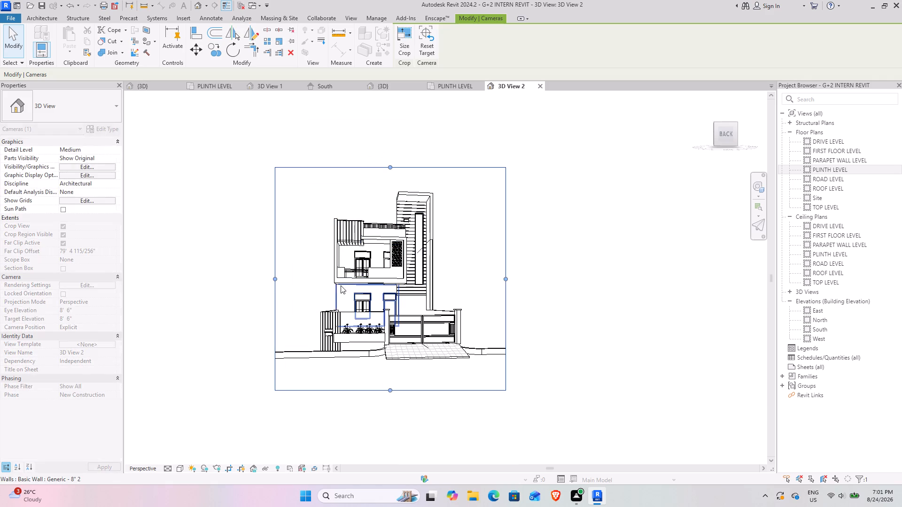
{"action": "left_click_drag", "start_coordinate": [273, 279], "coordinate": [262, 277]}
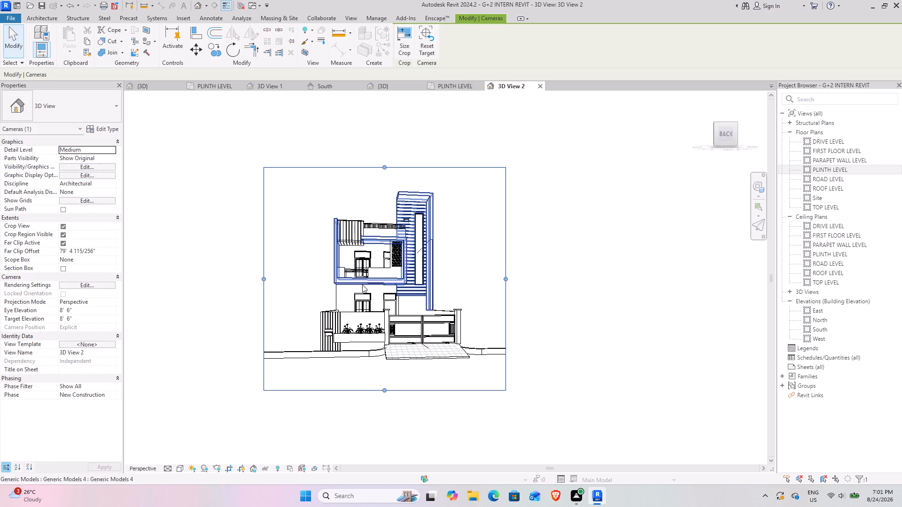
Render the 3D View 2 camera view of the house facade with the quality set to High.
{"action": "scroll", "coordinate": [397, 226], "scroll_direction": "up", "scroll_amount": 8}
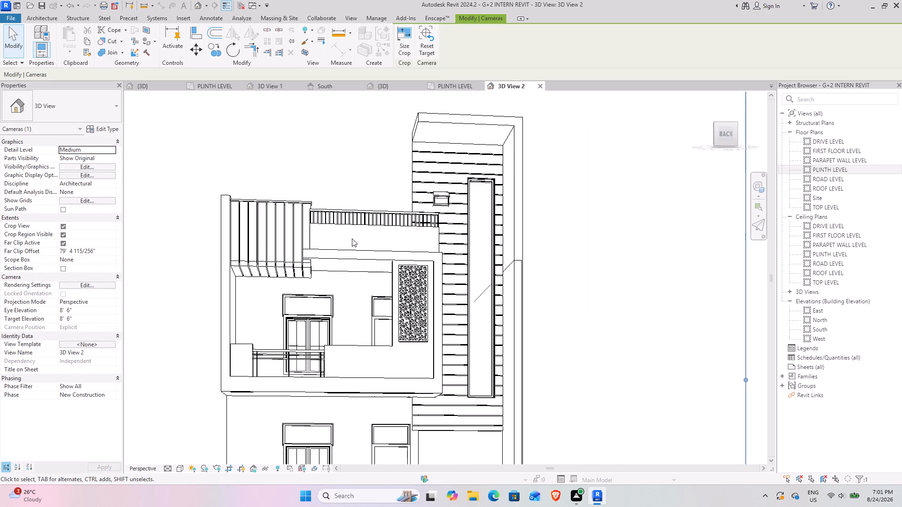
{"action": "scroll", "coordinate": [342, 309], "scroll_direction": "down", "scroll_amount": 8}
{"action": "middle_click_drag", "start_coordinate": [343, 293], "coordinate": [327, 270]}
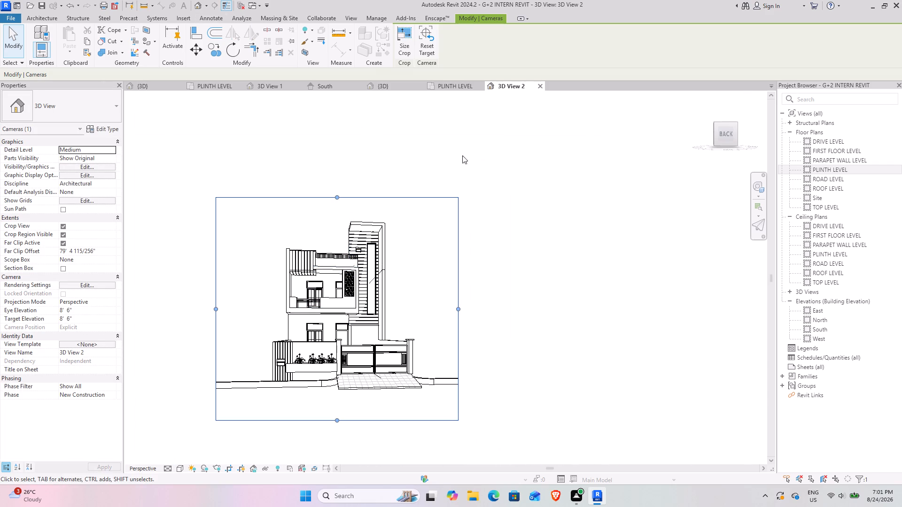
{"action": "left_click", "coordinate": [345, 15]}
{"action": "left_click", "coordinate": [326, 53]}
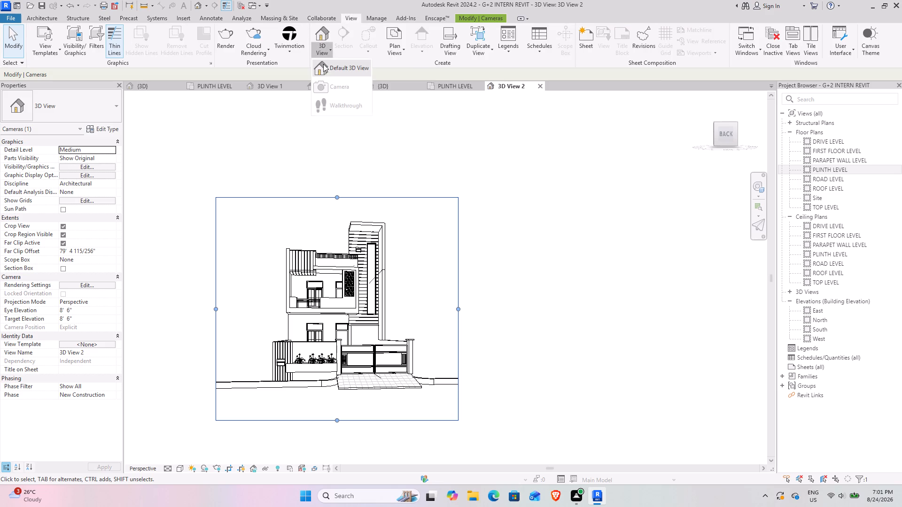
{"action": "left_click", "coordinate": [230, 45]}
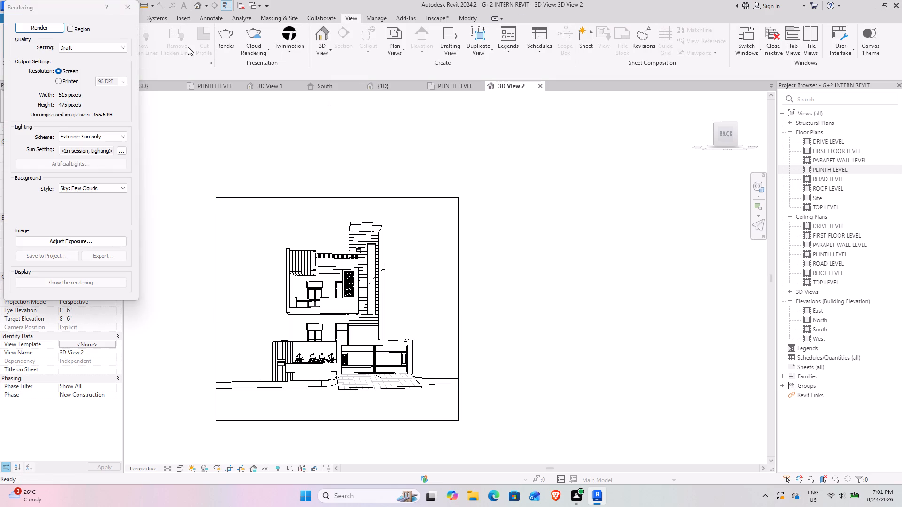
{"action": "left_click", "coordinate": [73, 43]}
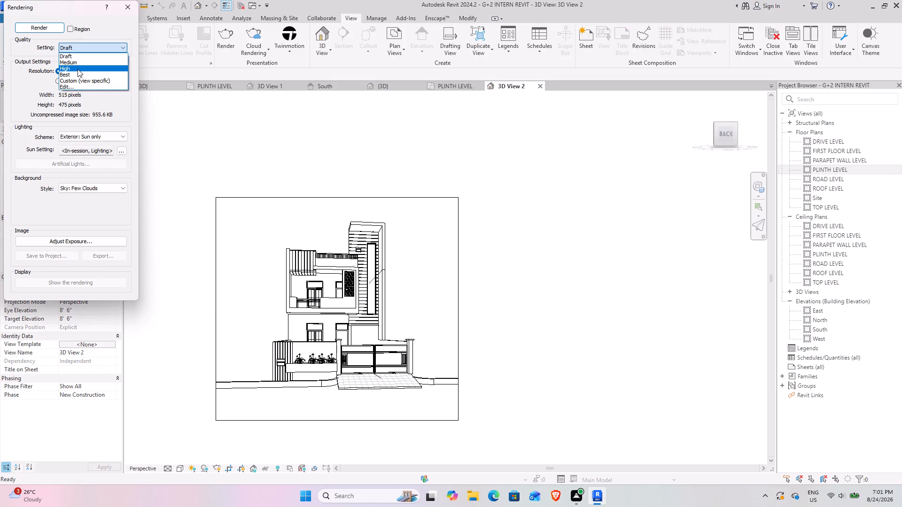
{"action": "left_click", "coordinate": [78, 75]}
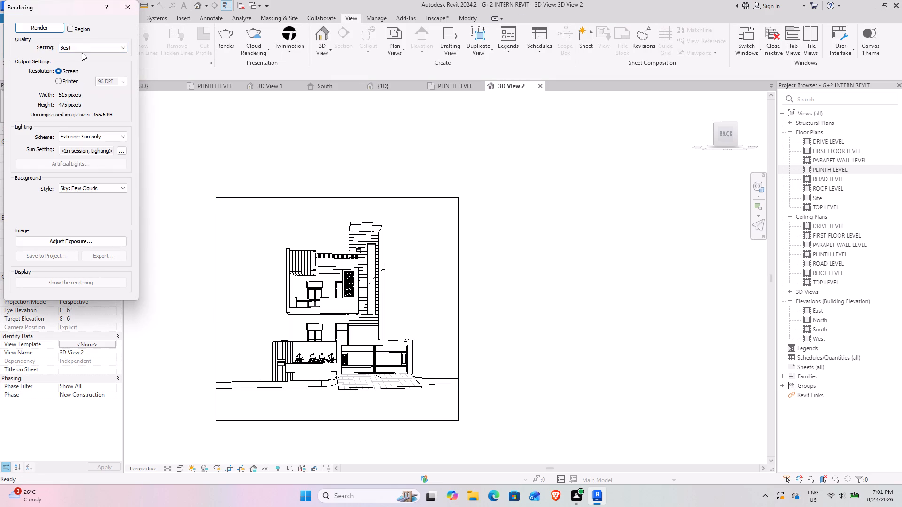
{"action": "left_click", "coordinate": [82, 53]}
{"action": "left_click", "coordinate": [82, 44]}
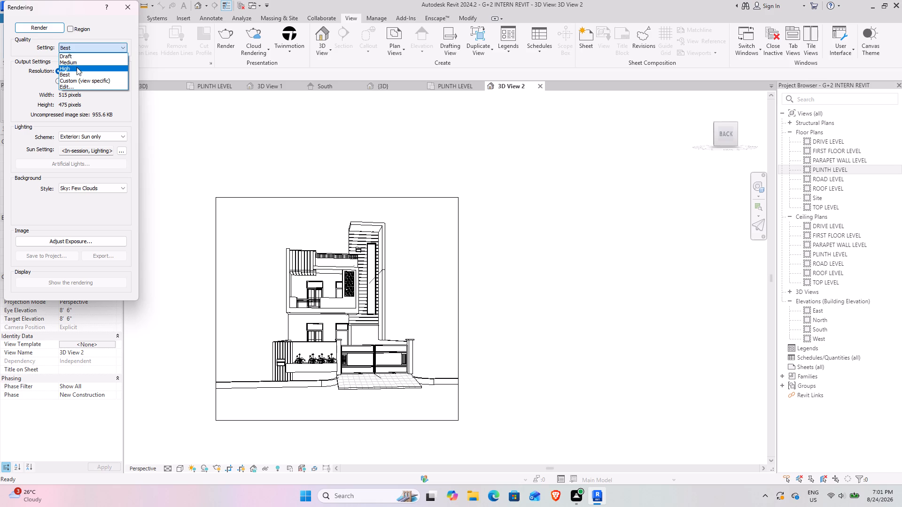
{"action": "left_click", "coordinate": [77, 69]}
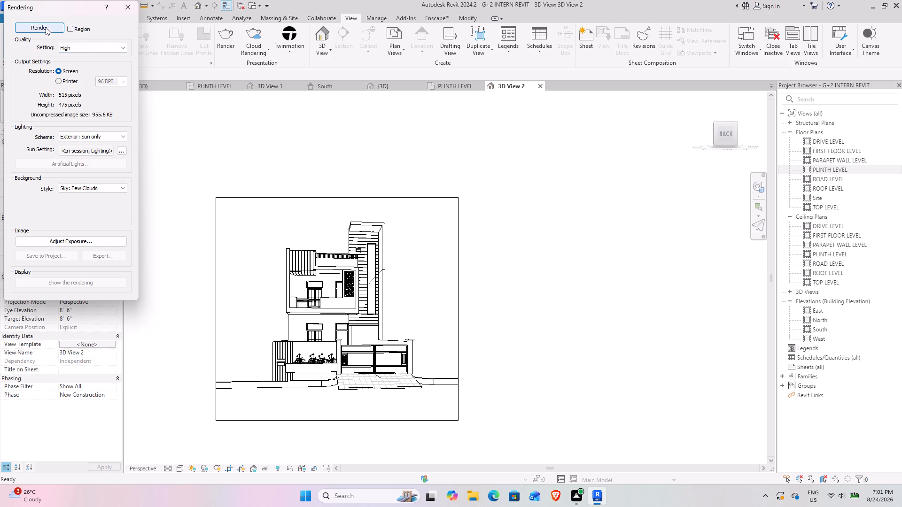
{"action": "left_click", "coordinate": [46, 27]}
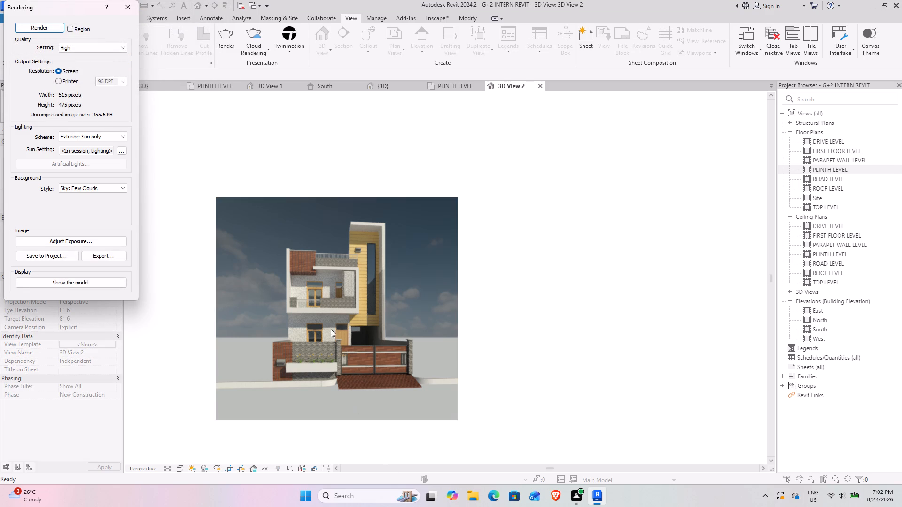
Examine the rendered facade, including the compound wall planter, main gate, balcony, tiled roof projection and tall stair tower.
{"action": "scroll", "coordinate": [320, 306], "scroll_direction": "up", "scroll_amount": 8}
{"action": "scroll", "coordinate": [337, 358], "scroll_direction": "down", "scroll_amount": 3}
{"action": "middle_click_drag", "start_coordinate": [328, 361], "coordinate": [421, 263]}
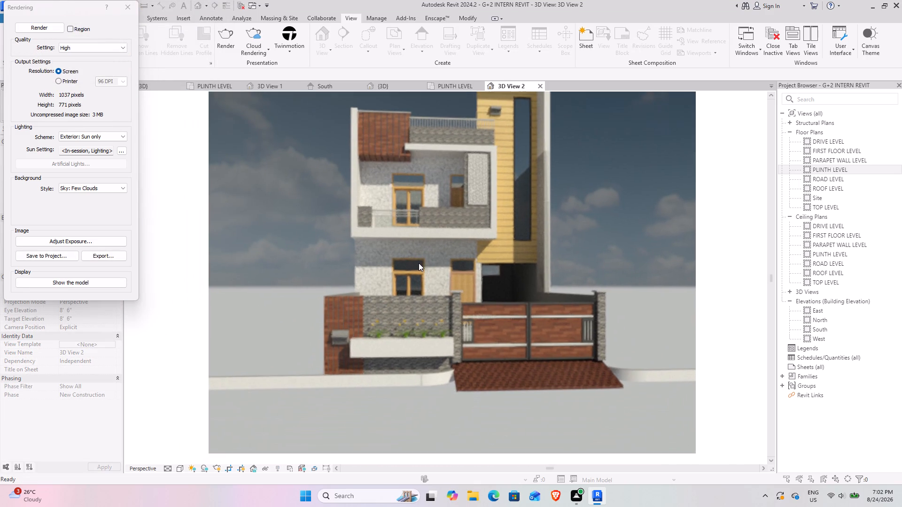
{"action": "scroll", "coordinate": [434, 304], "scroll_direction": "up", "scroll_amount": 7}
{"action": "scroll", "coordinate": [429, 322], "scroll_direction": "down", "scroll_amount": 3}
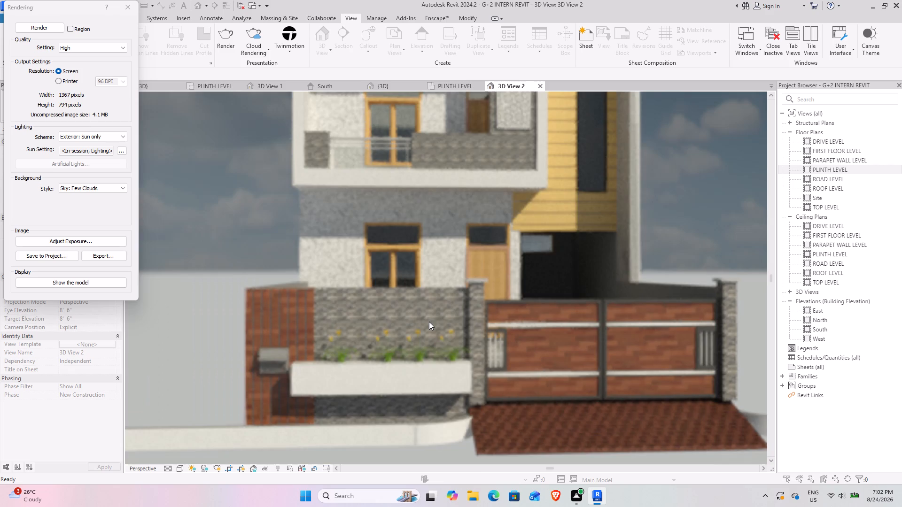
{"action": "scroll", "coordinate": [429, 322], "scroll_direction": "down", "scroll_amount": 5}
{"action": "middle_click_drag", "start_coordinate": [478, 253], "coordinate": [421, 296]}
{"action": "scroll", "coordinate": [418, 198], "scroll_direction": "up", "scroll_amount": 5}
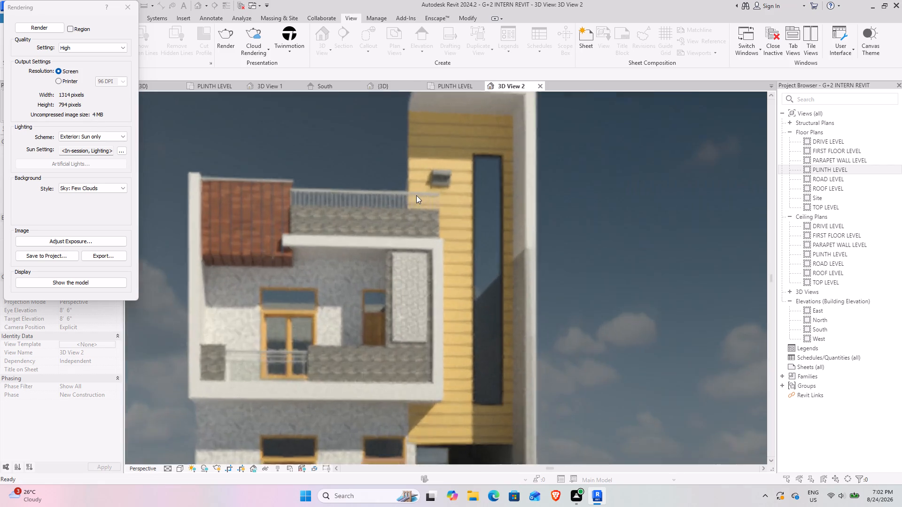
{"action": "scroll", "coordinate": [416, 195], "scroll_direction": "up", "scroll_amount": 2}
{"action": "scroll", "coordinate": [418, 279], "scroll_direction": "down", "scroll_amount": 8}
{"action": "middle_click_drag", "start_coordinate": [407, 299], "coordinate": [432, 238]}
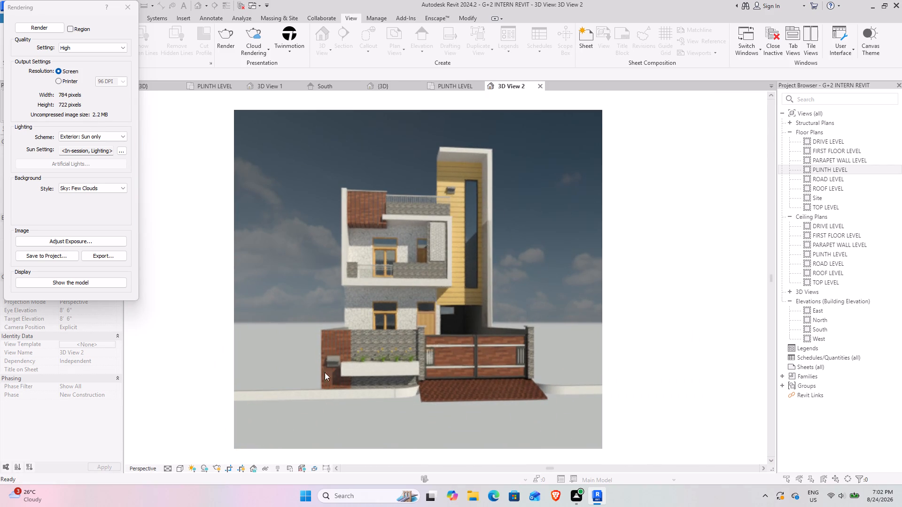
{"action": "scroll", "coordinate": [323, 363], "scroll_direction": "up", "scroll_amount": 2}
{"action": "scroll", "coordinate": [430, 322], "scroll_direction": "down", "scroll_amount": 3}
{"action": "middle_click_drag", "start_coordinate": [469, 257], "coordinate": [456, 300]}
{"action": "scroll", "coordinate": [465, 213], "scroll_direction": "up", "scroll_amount": 3}
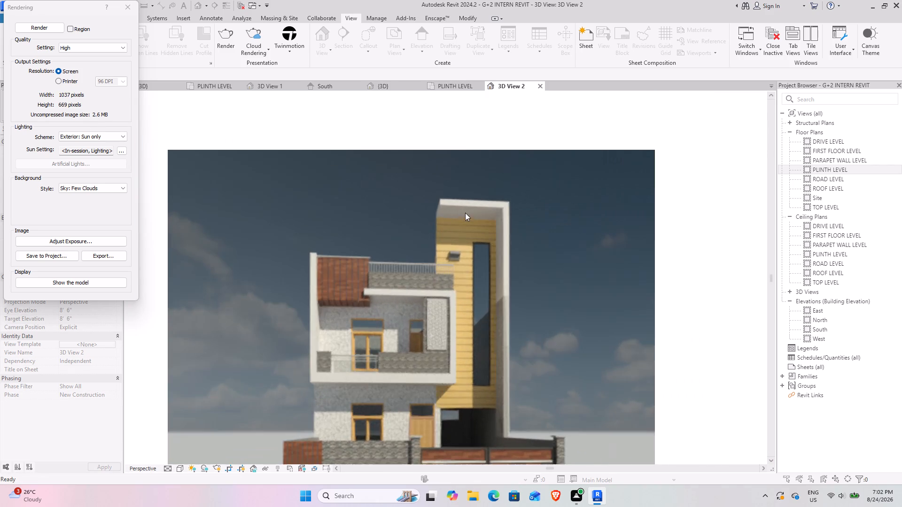
{"action": "scroll", "coordinate": [465, 213], "scroll_direction": "up", "scroll_amount": 1}
{"action": "scroll", "coordinate": [434, 257], "scroll_direction": "up", "scroll_amount": 3}
{"action": "scroll", "coordinate": [363, 352], "scroll_direction": "down", "scroll_amount": 7}
{"action": "middle_click_drag", "start_coordinate": [370, 381], "coordinate": [369, 373]}
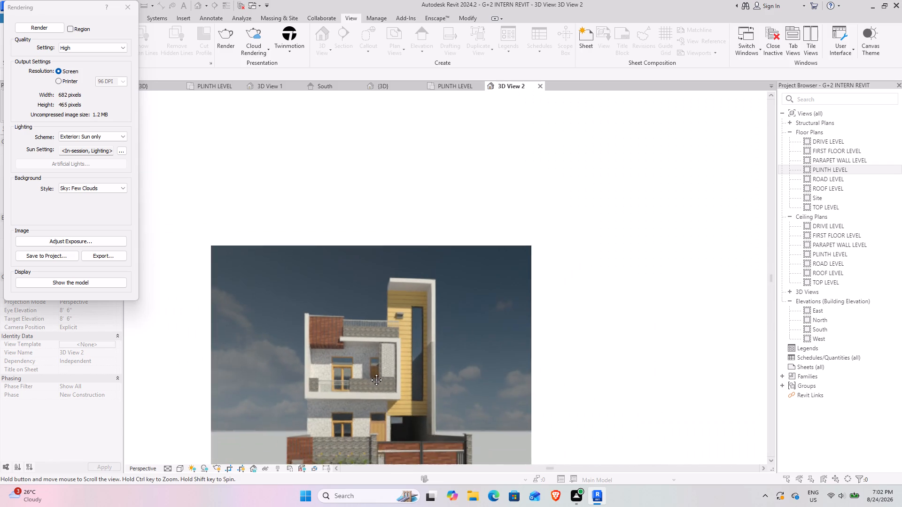
{"action": "middle_click_drag", "start_coordinate": [369, 373], "coordinate": [404, 274]}
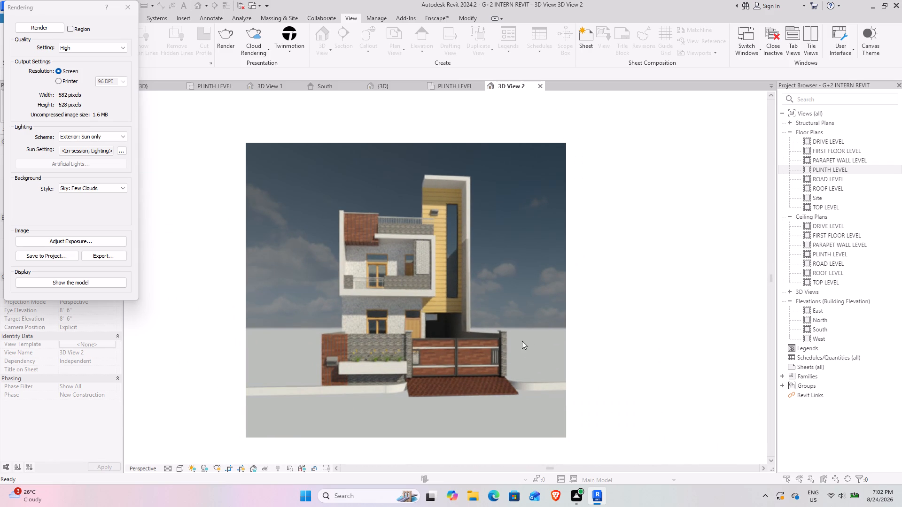
{"action": "scroll", "coordinate": [374, 281], "scroll_direction": "up", "scroll_amount": 2}
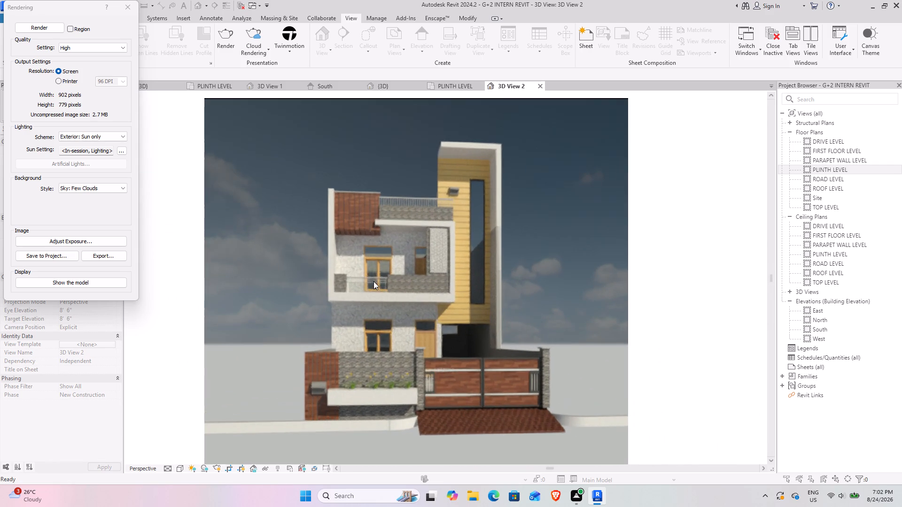
{"action": "scroll", "coordinate": [365, 282], "scroll_direction": "down", "scroll_amount": 3}
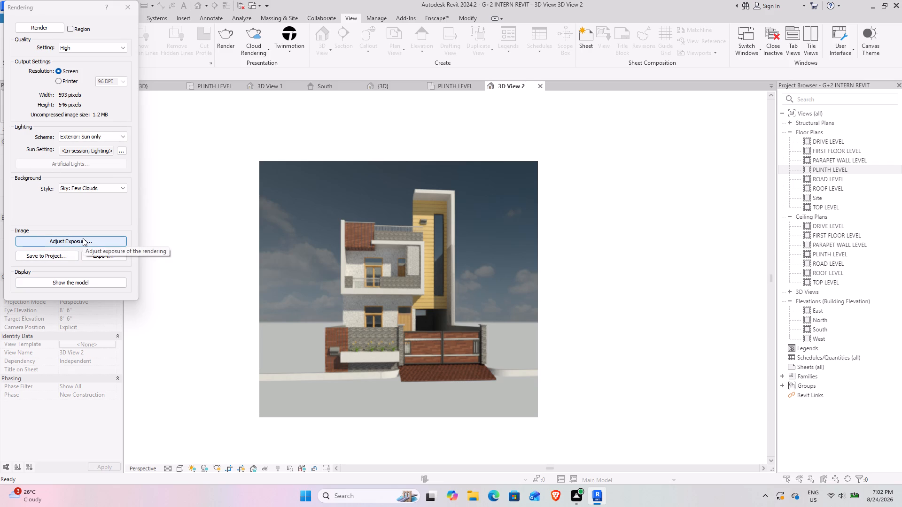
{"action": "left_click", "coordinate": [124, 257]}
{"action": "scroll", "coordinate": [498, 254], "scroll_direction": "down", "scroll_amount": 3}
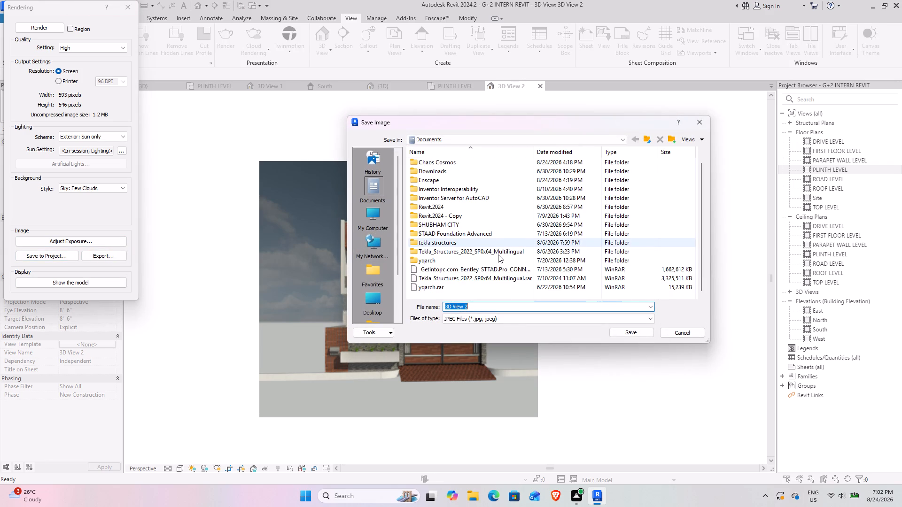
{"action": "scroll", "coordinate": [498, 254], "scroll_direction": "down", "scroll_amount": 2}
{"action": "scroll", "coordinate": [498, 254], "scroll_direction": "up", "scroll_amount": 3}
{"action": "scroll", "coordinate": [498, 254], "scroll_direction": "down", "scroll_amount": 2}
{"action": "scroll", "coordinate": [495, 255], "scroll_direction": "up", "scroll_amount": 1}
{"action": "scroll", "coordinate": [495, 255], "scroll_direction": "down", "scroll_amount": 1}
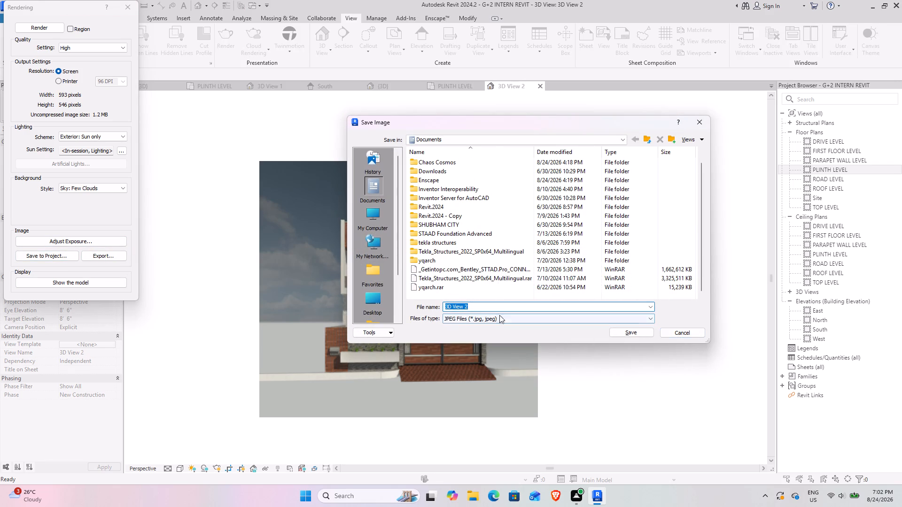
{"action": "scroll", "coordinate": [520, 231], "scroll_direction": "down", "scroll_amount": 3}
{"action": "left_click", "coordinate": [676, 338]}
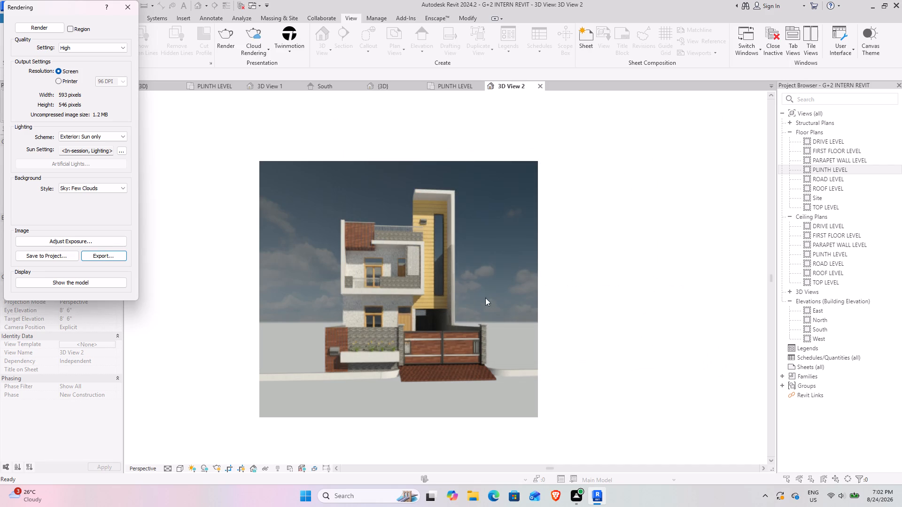
Leave the rendering and set the 3D View 2 camera view's visual style to Realistic.
{"action": "left_click", "coordinate": [130, 8]}
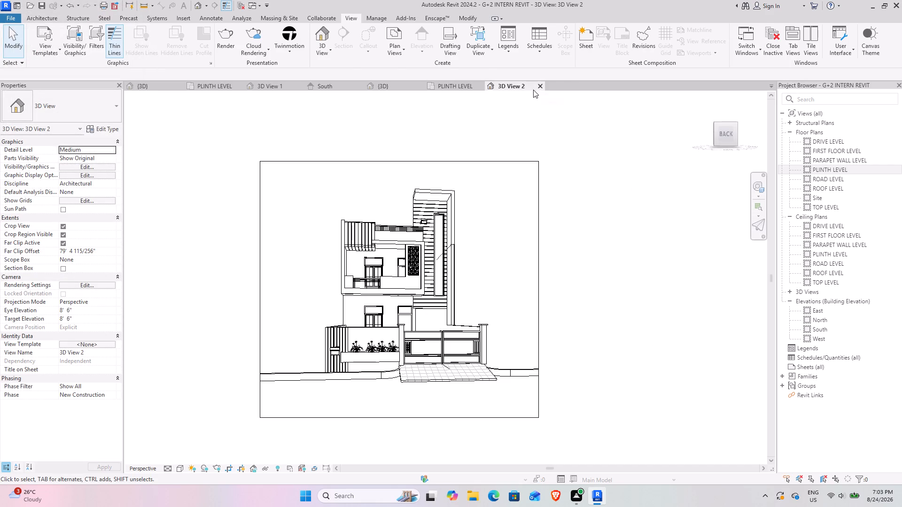
{"action": "left_click", "coordinate": [178, 470]}
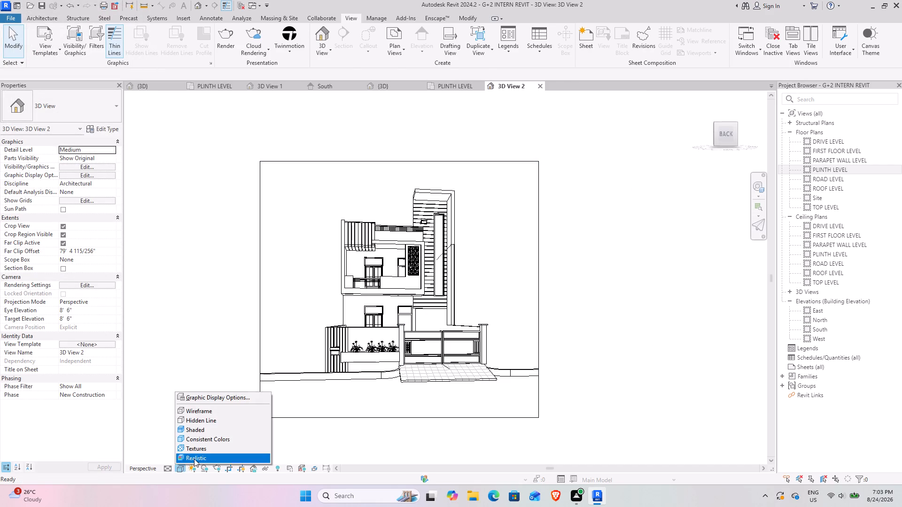
{"action": "left_click", "coordinate": [194, 459]}
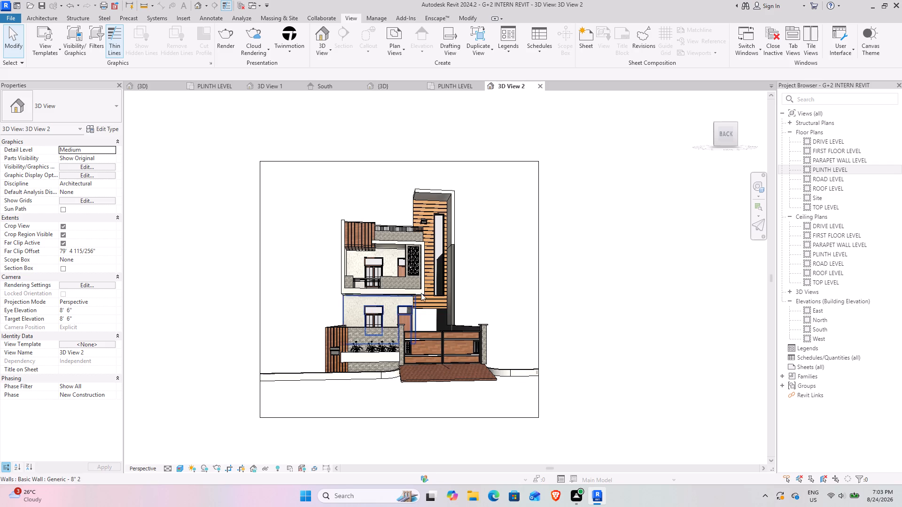
Examine the facade's materials in the camera view, focusing on the wood-clad tower, balcony with its patterned screen, and main gate panels.
{"action": "scroll", "coordinate": [412, 287], "scroll_direction": "up", "scroll_amount": 3}
{"action": "scroll", "coordinate": [473, 409], "scroll_direction": "up", "scroll_amount": 3}
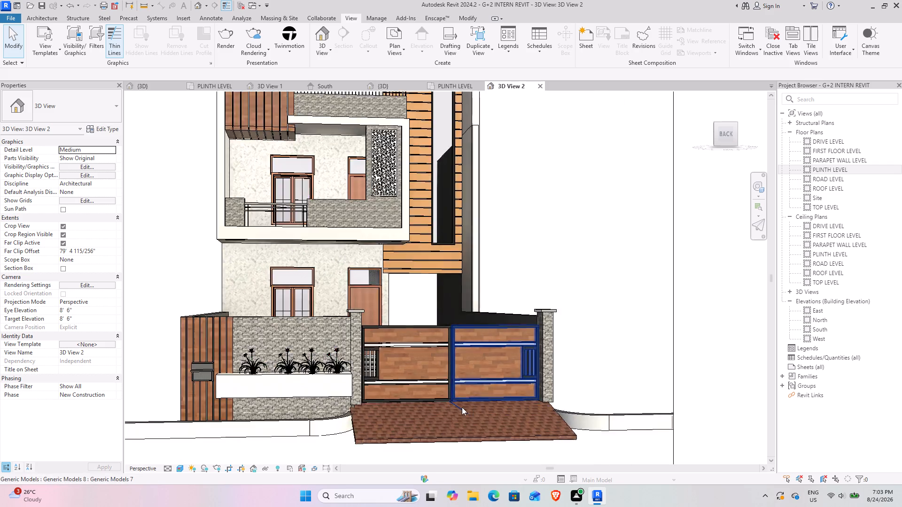
{"action": "scroll", "coordinate": [460, 407], "scroll_direction": "up", "scroll_amount": 3}
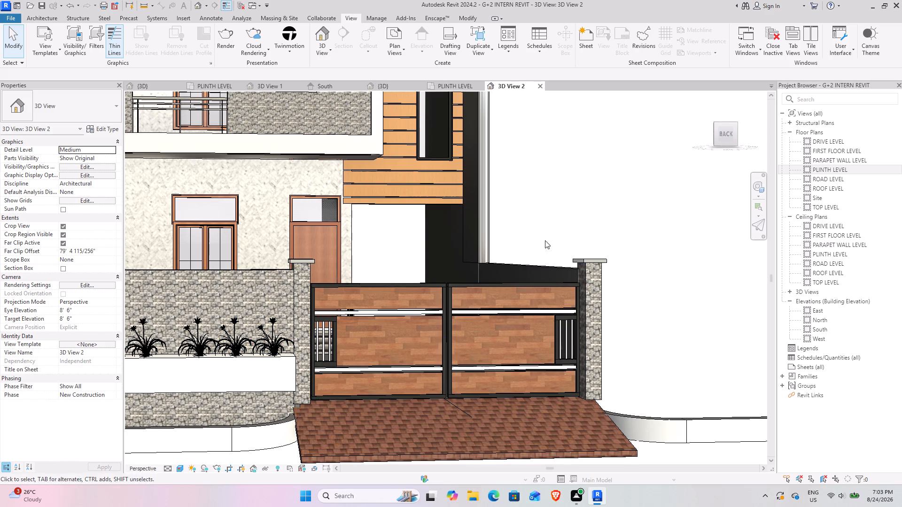
{"action": "scroll", "coordinate": [378, 233], "scroll_direction": "down", "scroll_amount": 7}
{"action": "middle_click_drag", "start_coordinate": [401, 200], "coordinate": [404, 274]}
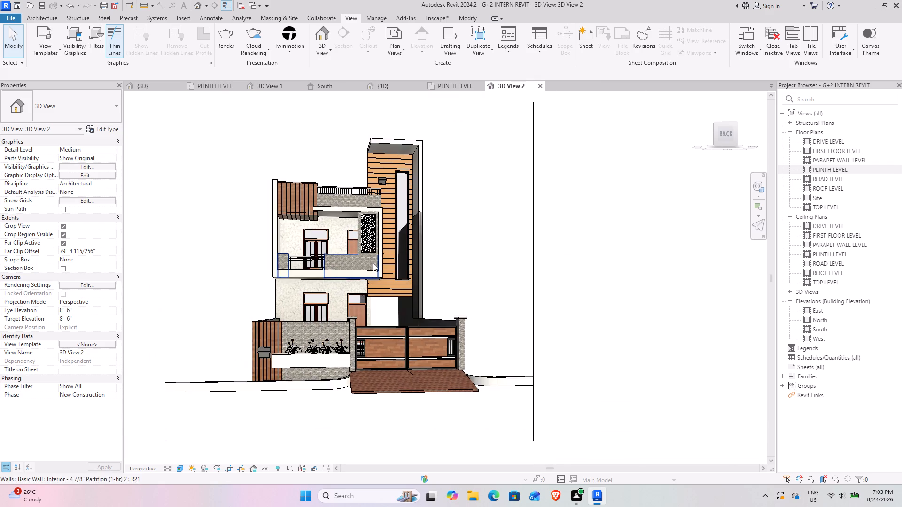
{"action": "scroll", "coordinate": [356, 233], "scroll_direction": "up", "scroll_amount": 5}
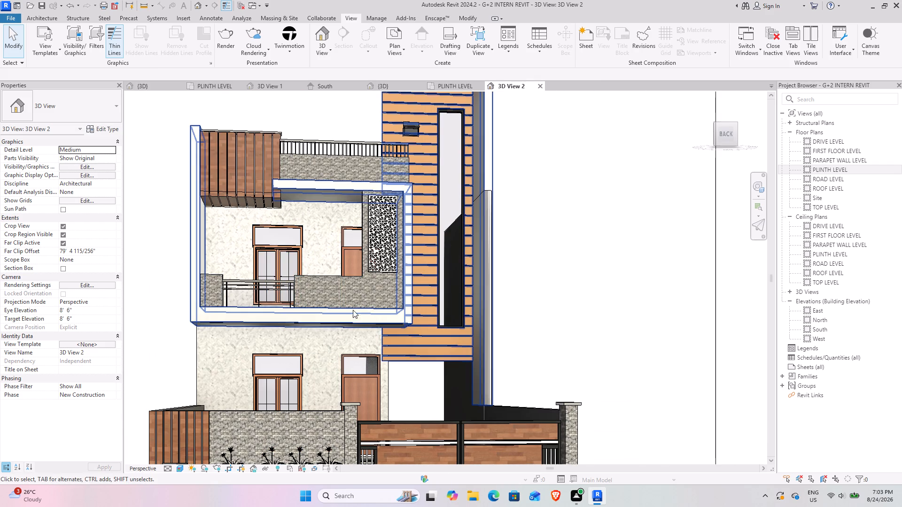
{"action": "middle_click_drag", "start_coordinate": [416, 356], "coordinate": [388, 299]}
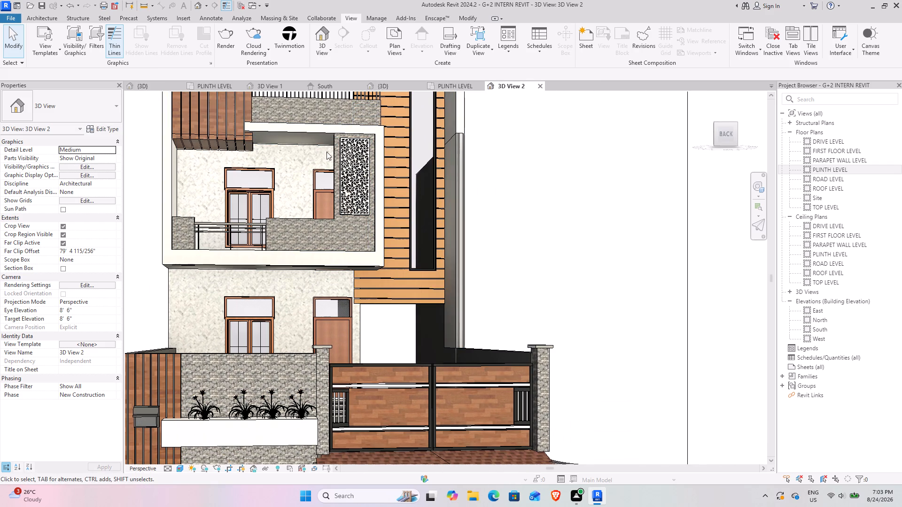
{"action": "scroll", "coordinate": [326, 152], "scroll_direction": "up", "scroll_amount": 3}
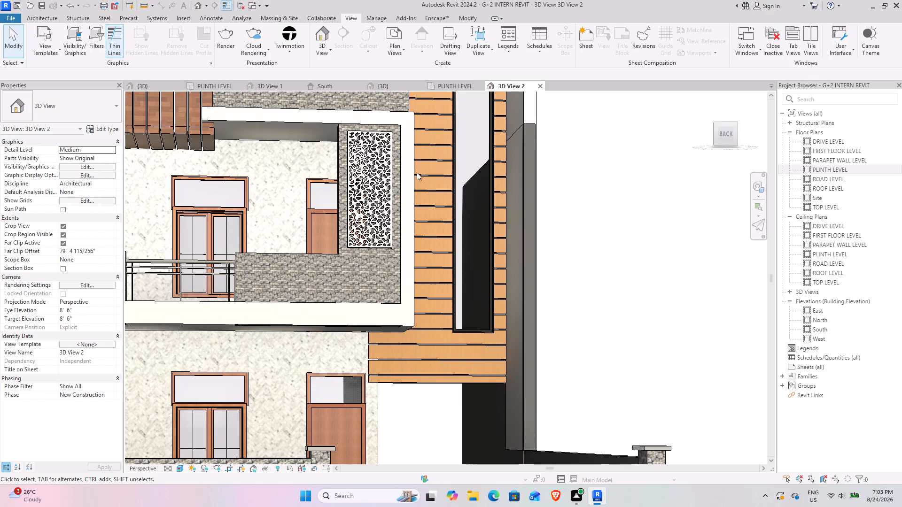
{"action": "scroll", "coordinate": [319, 307], "scroll_direction": "down", "scroll_amount": 6}
{"action": "middle_click_drag", "start_coordinate": [380, 355], "coordinate": [375, 304]}
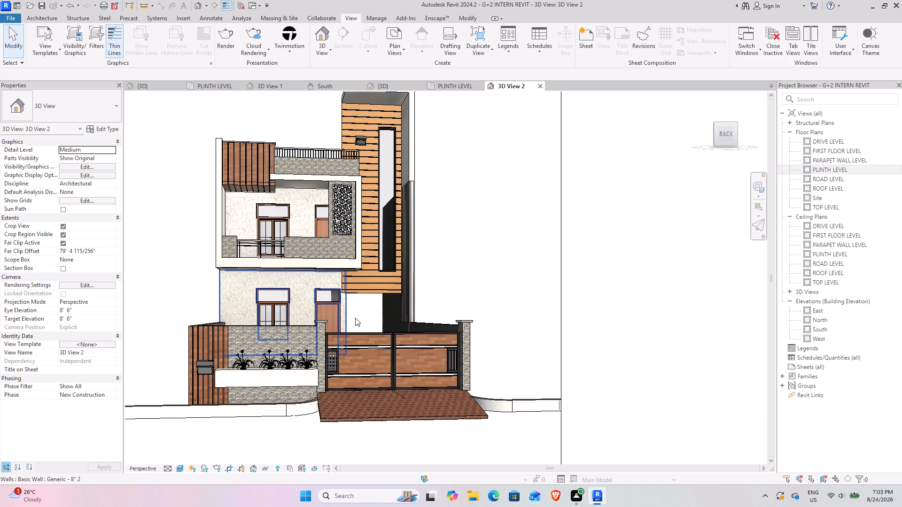
{"action": "scroll", "coordinate": [353, 361], "scroll_direction": "up", "scroll_amount": 12}
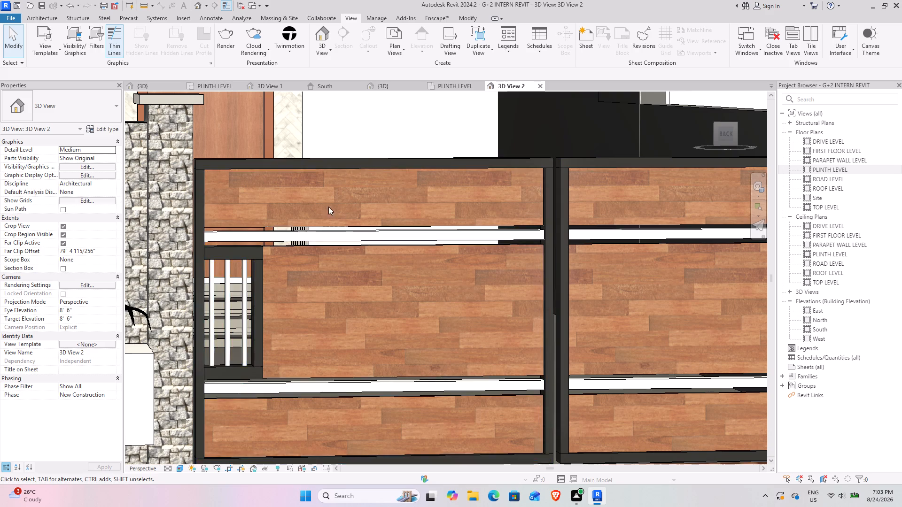
Copy the main gate leaf beside the outer stone pillar from the G+2 INTERN REVIT model to the clipboard.
{"action": "left_click", "coordinate": [450, 86]}
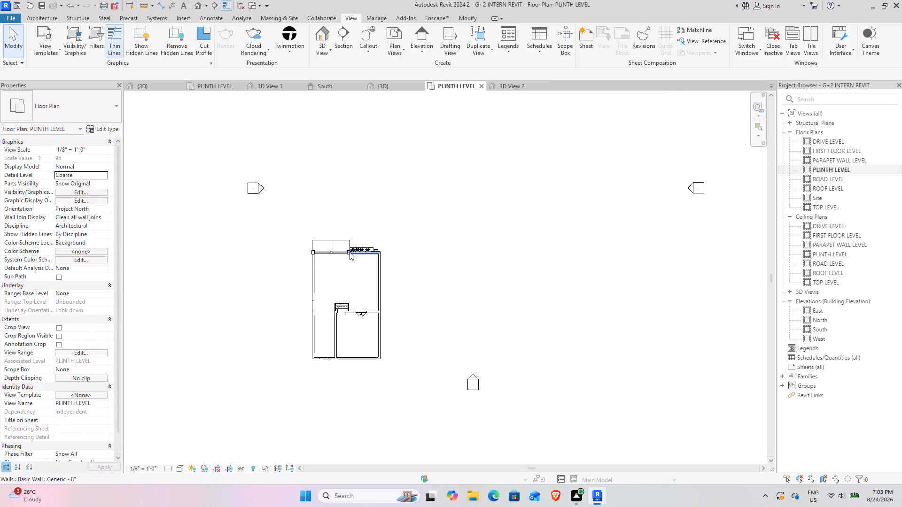
{"action": "scroll", "coordinate": [324, 246], "scroll_direction": "up", "scroll_amount": 15}
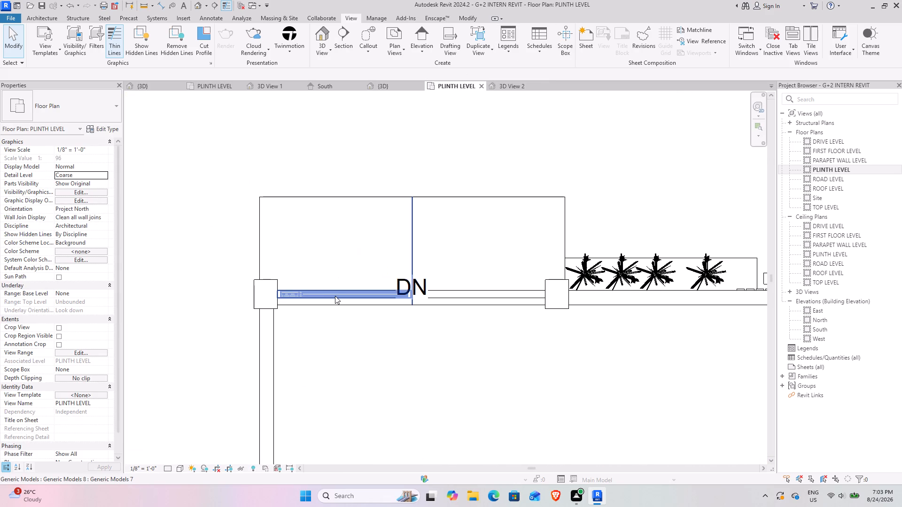
{"action": "left_click", "coordinate": [334, 296]}
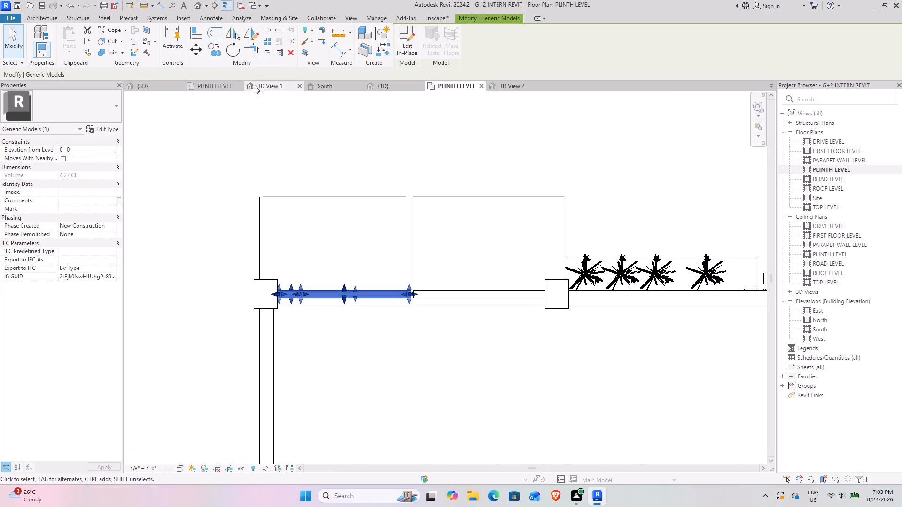
{"action": "left_click", "coordinate": [397, 86]}
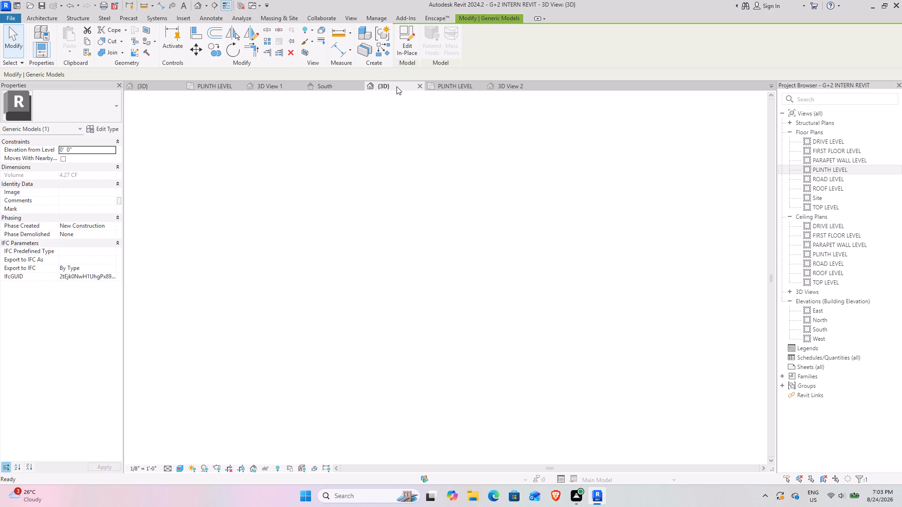
{"action": "scroll", "coordinate": [482, 347], "scroll_direction": "up", "scroll_amount": 13}
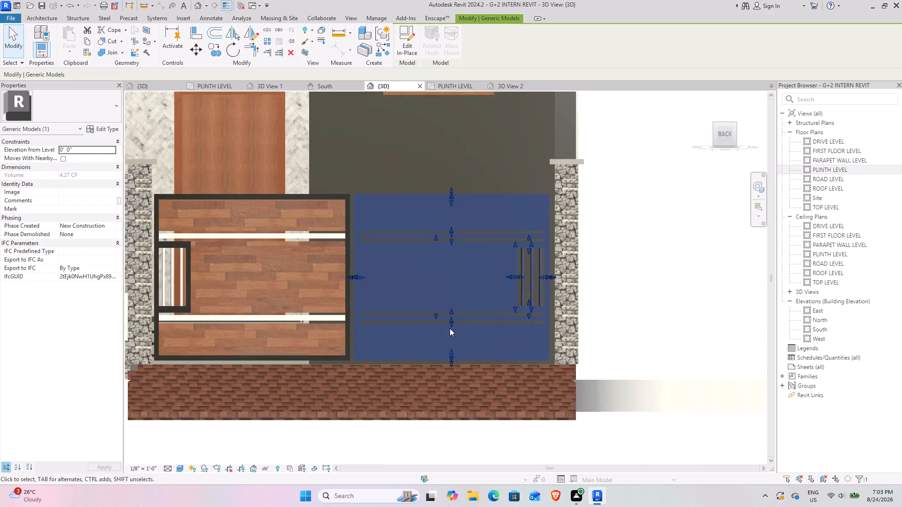
{"action": "scroll", "coordinate": [339, 269], "scroll_direction": "down", "scroll_amount": 2}
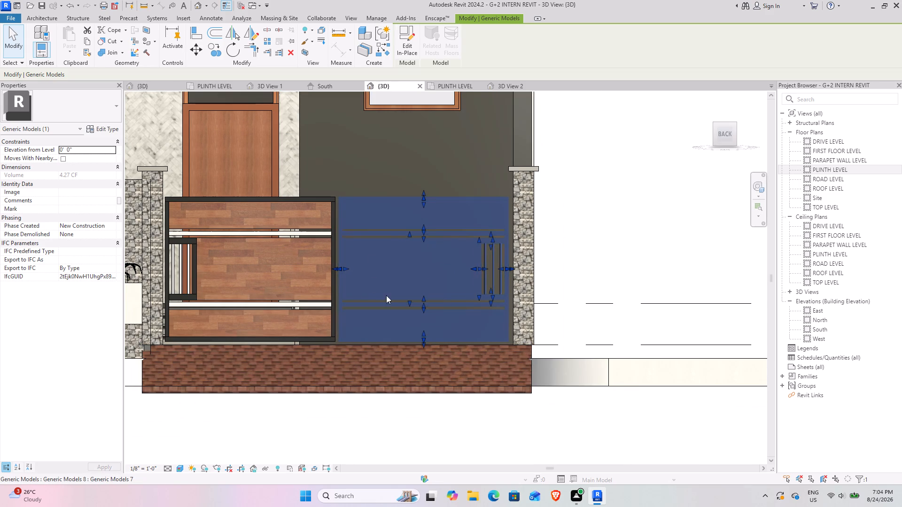
{"action": "middle_click_drag", "start_coordinate": [393, 294], "coordinate": [451, 316]}
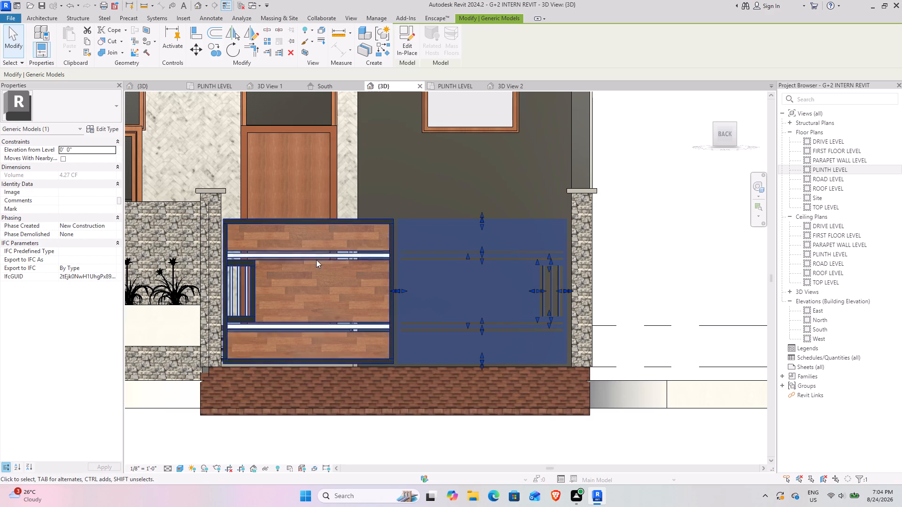
{"action": "key", "text": "ctrl+c"}
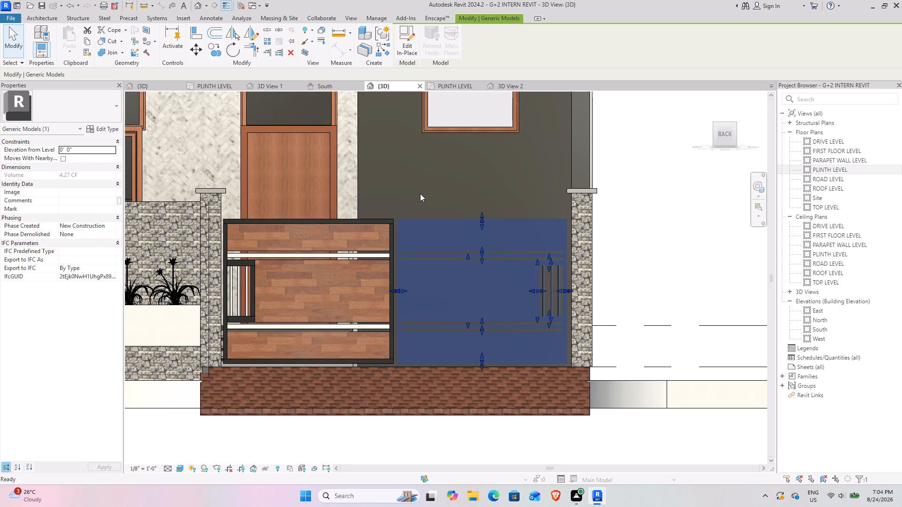
Paste the copied gate leaf over the ramp in the FRONT ELEVATION model's PLINTH LEVEL plan, accepting the duplicate types, and finish the paste.
{"action": "left_click", "coordinate": [157, 82]}
{"action": "left_click", "coordinate": [218, 83]}
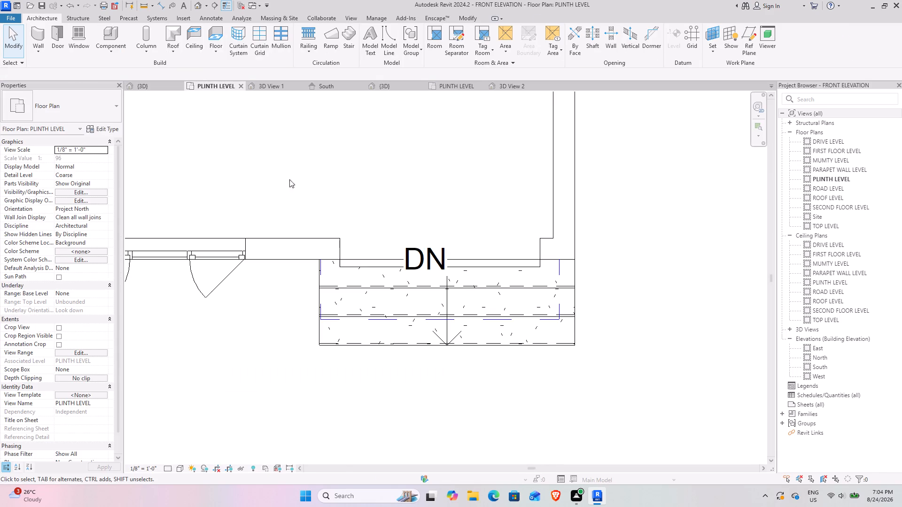
{"action": "scroll", "coordinate": [312, 189], "scroll_direction": "down", "scroll_amount": 5}
{"action": "middle_click_drag", "start_coordinate": [312, 189], "coordinate": [501, 278]}
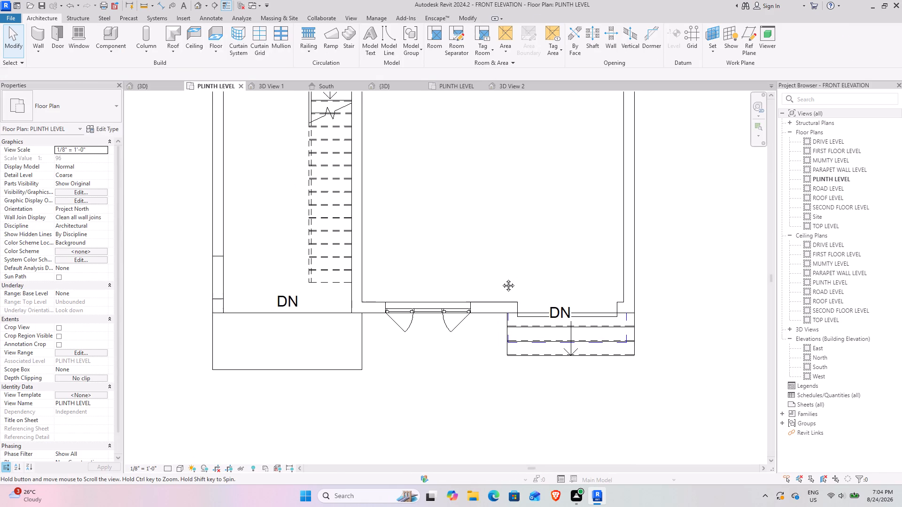
{"action": "middle_click_drag", "start_coordinate": [501, 278], "coordinate": [480, 283]}
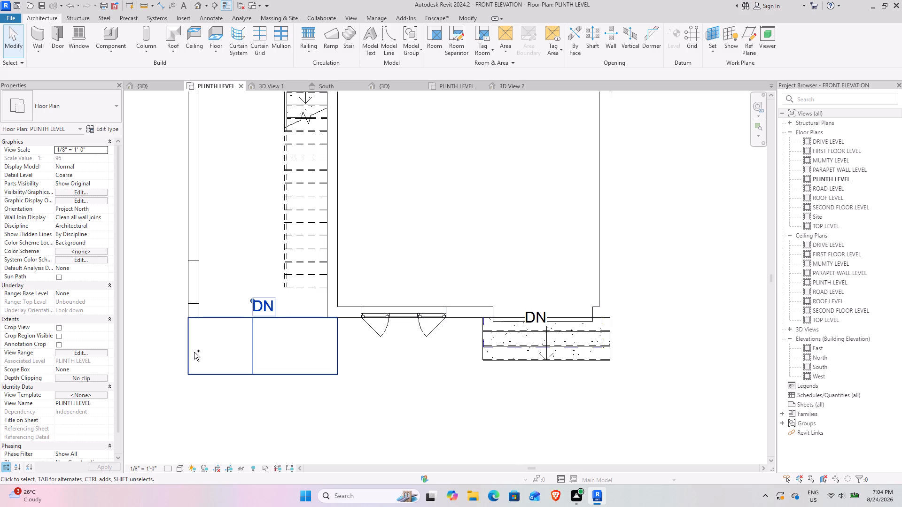
{"action": "key", "text": "ctrl+v"}
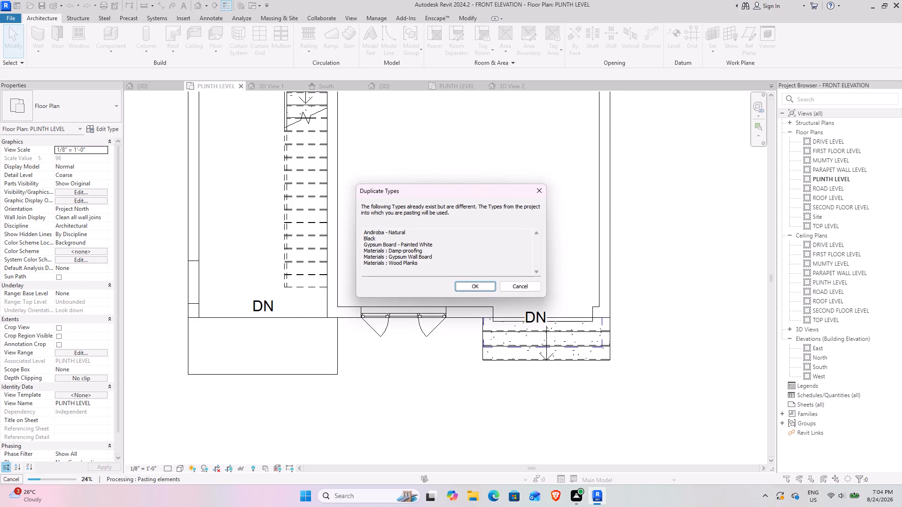
{"action": "left_click", "coordinate": [469, 288]}
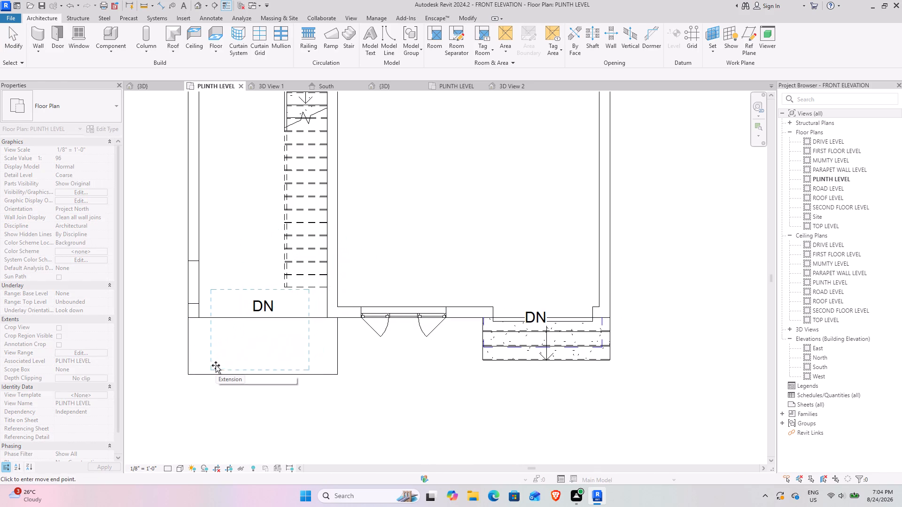
{"action": "left_click", "coordinate": [216, 365]}
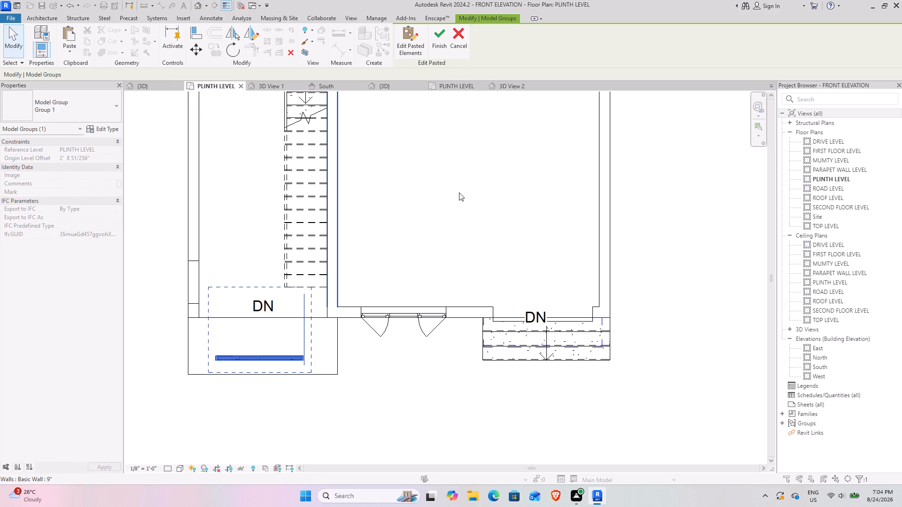
{"action": "left_click", "coordinate": [438, 38]}
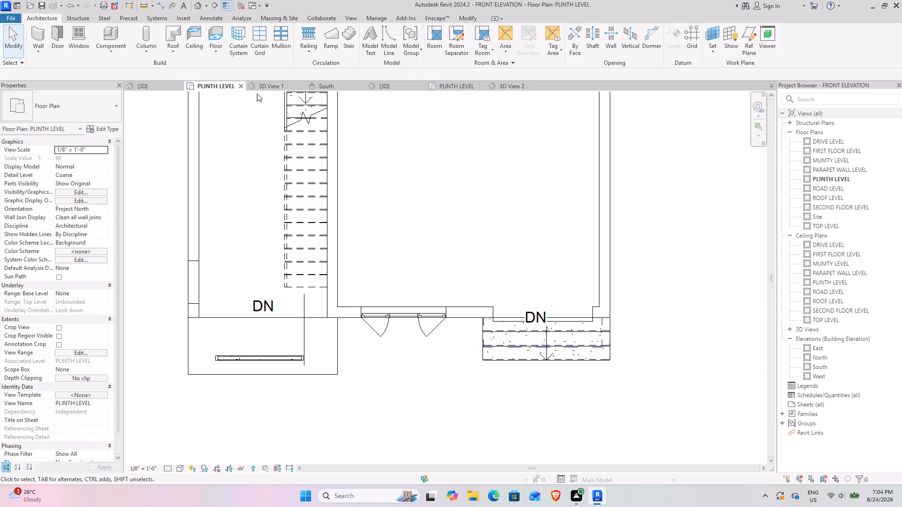
In the front 3D view, move the gate leaf with Constrain off from its lower corner to the pillar's base at the ramp's top edge.
{"action": "left_click", "coordinate": [161, 83]}
{"action": "scroll", "coordinate": [307, 376], "scroll_direction": "up", "scroll_amount": 3}
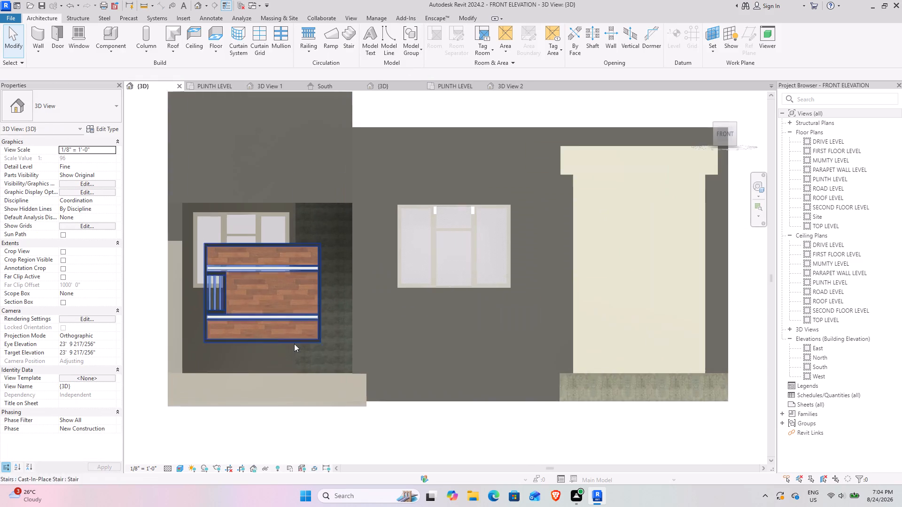
{"action": "scroll", "coordinate": [294, 344], "scroll_direction": "up", "scroll_amount": 4}
{"action": "middle_click_drag", "start_coordinate": [213, 306], "coordinate": [270, 302]}
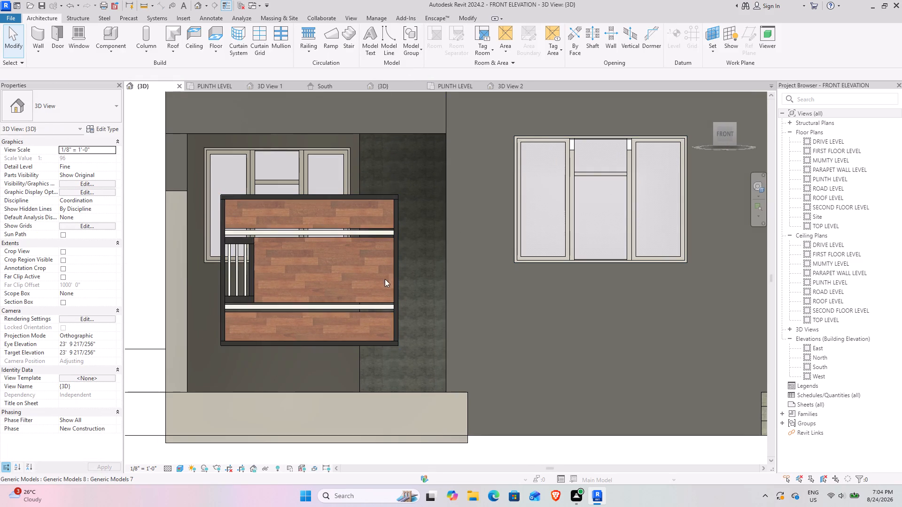
{"action": "left_click", "coordinate": [397, 300]}
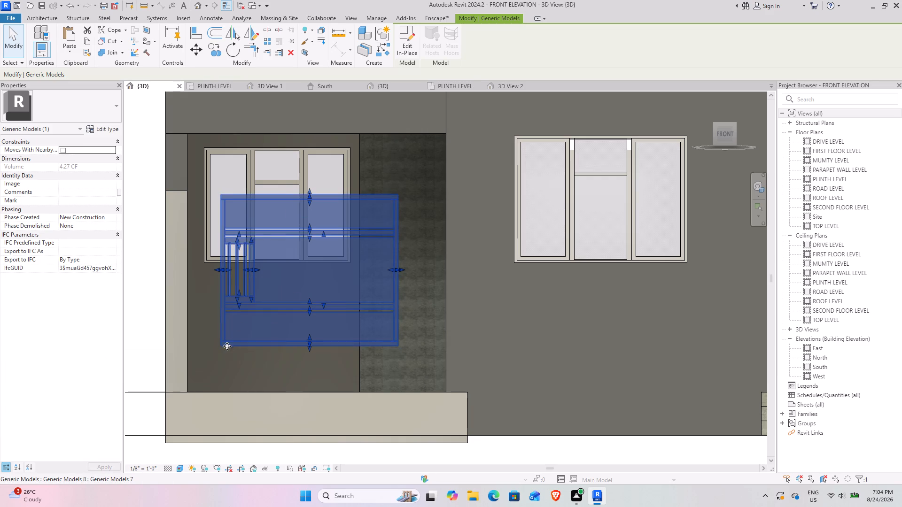
{"action": "scroll", "coordinate": [226, 345], "scroll_direction": "down", "scroll_amount": 4}
{"action": "middle_click_drag", "start_coordinate": [273, 308], "coordinate": [319, 277]}
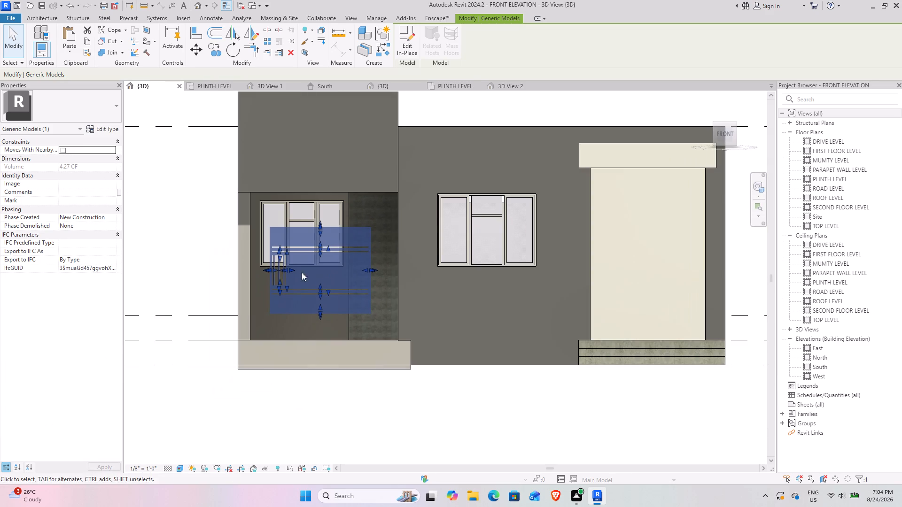
{"action": "left_click", "coordinate": [196, 47]}
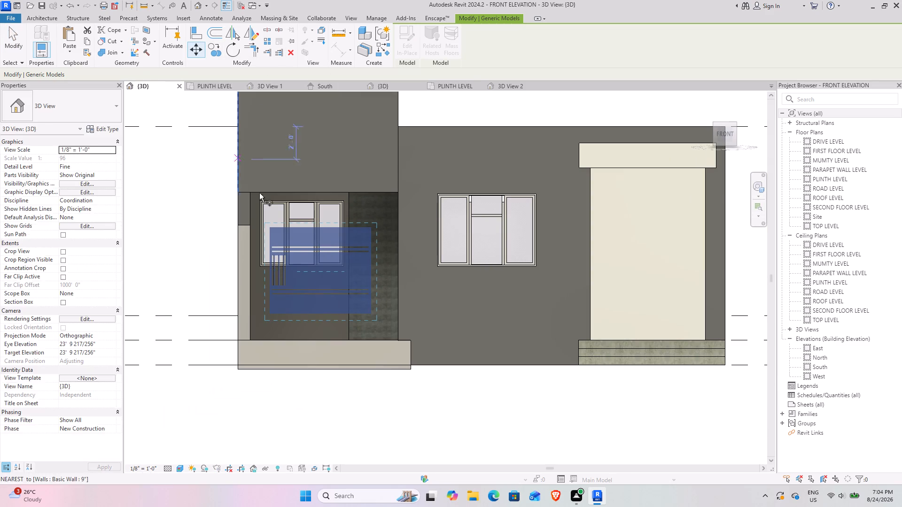
{"action": "left_click", "coordinate": [269, 315]}
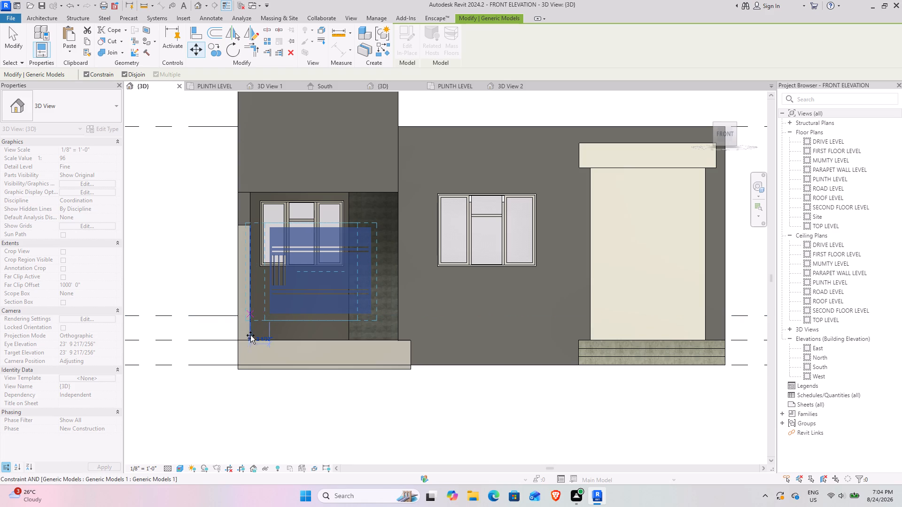
{"action": "left_click", "coordinate": [87, 73]}
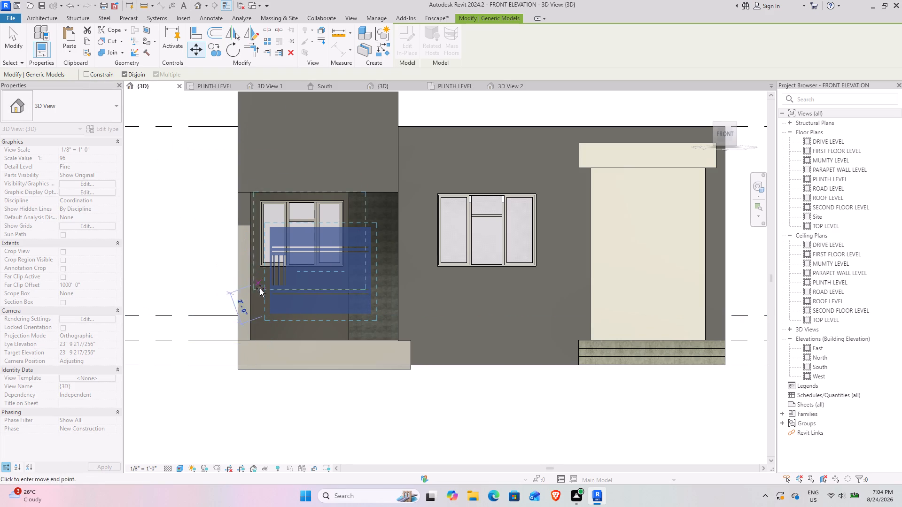
{"action": "left_click", "coordinate": [254, 342]}
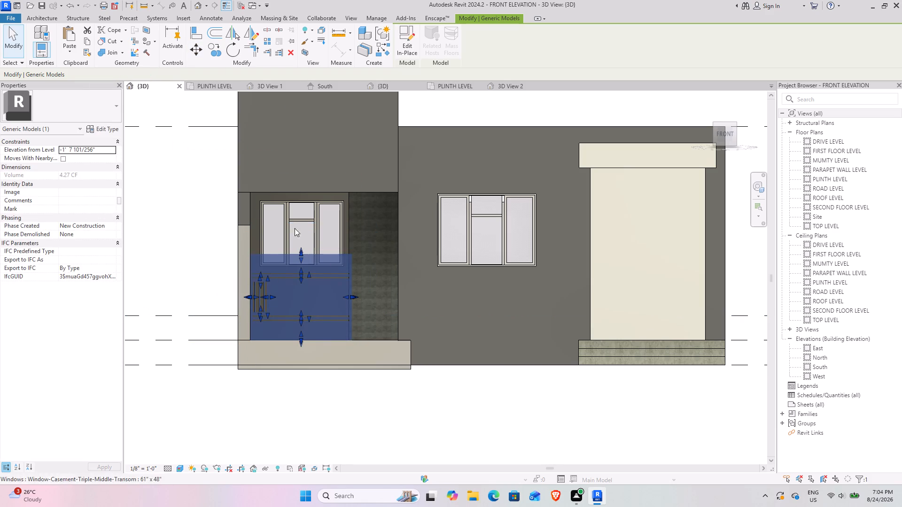
{"action": "key", "text": "Escape"}
In the left side 3D view, move the gate leaf back from the ramp to align with the pillar's rear edge.
{"action": "scroll", "coordinate": [362, 278], "scroll_direction": "up", "scroll_amount": 1}
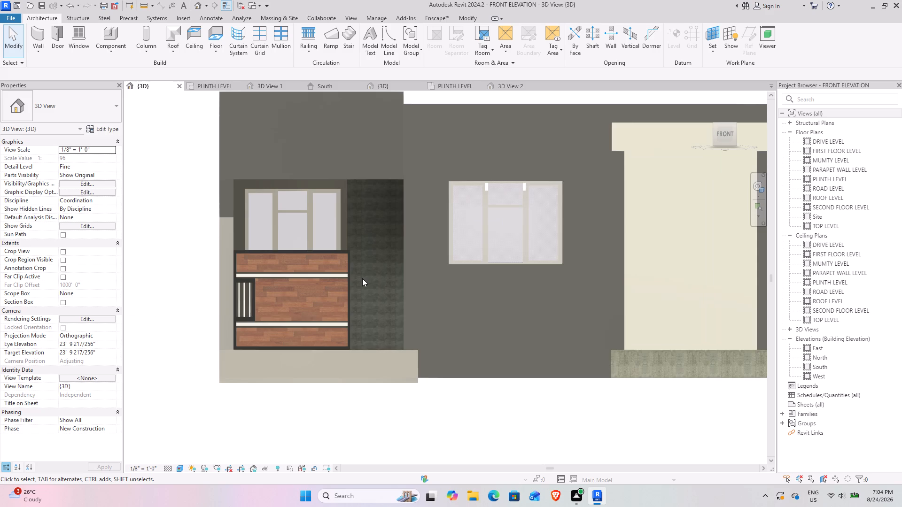
{"action": "scroll", "coordinate": [359, 283], "scroll_direction": "down", "scroll_amount": 4}
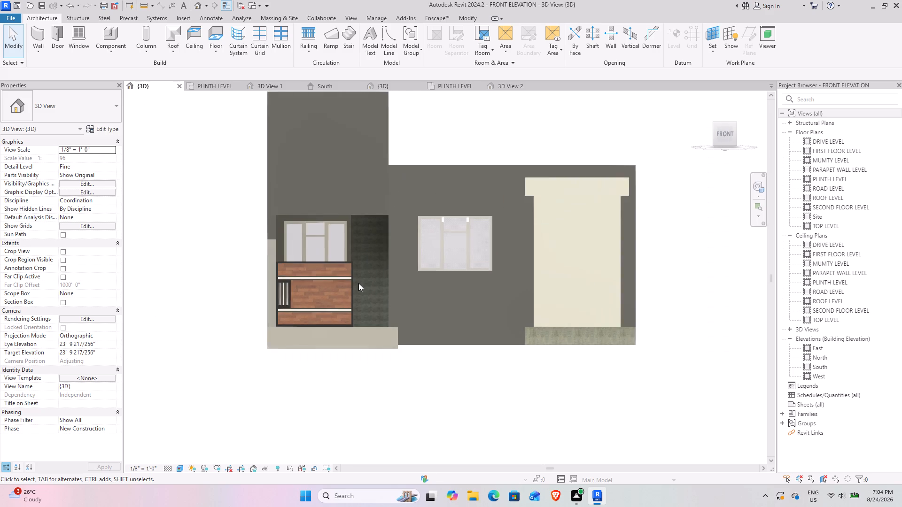
{"action": "middle_click_drag", "start_coordinate": [351, 291], "coordinate": [338, 389], "text": "shift"}
{"action": "middle_click_drag", "start_coordinate": [347, 385], "coordinate": [447, 396], "text": "shift"}
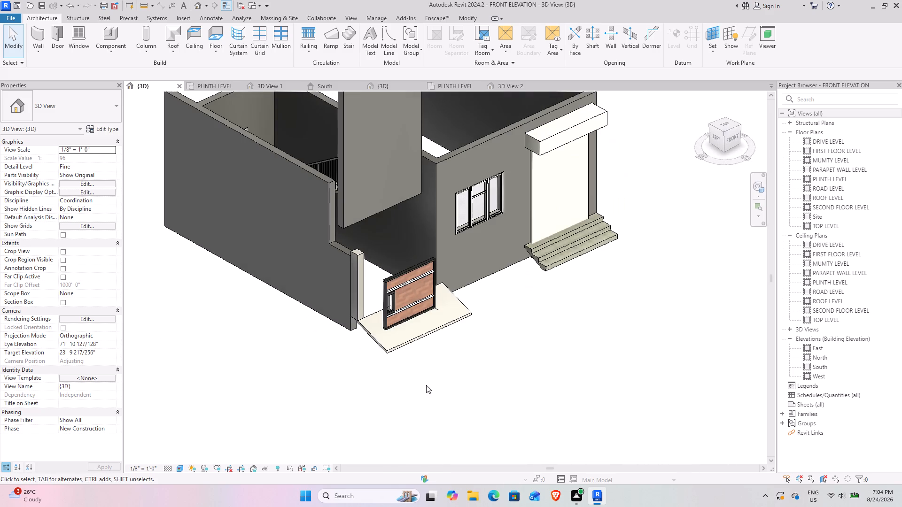
{"action": "middle_click_drag", "start_coordinate": [387, 369], "coordinate": [318, 338], "text": "shift"}
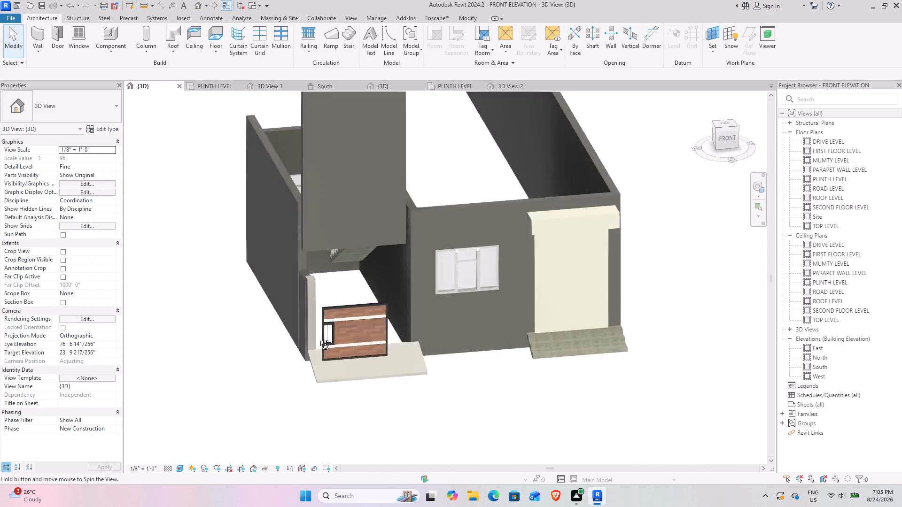
{"action": "middle_click_drag", "start_coordinate": [318, 338], "coordinate": [474, 261], "text": "shift"}
{"action": "left_click_drag", "start_coordinate": [722, 125], "coordinate": [737, 114]}
{"action": "left_click", "coordinate": [391, 287]}
{"action": "scroll", "coordinate": [374, 317], "scroll_direction": "up", "scroll_amount": 3}
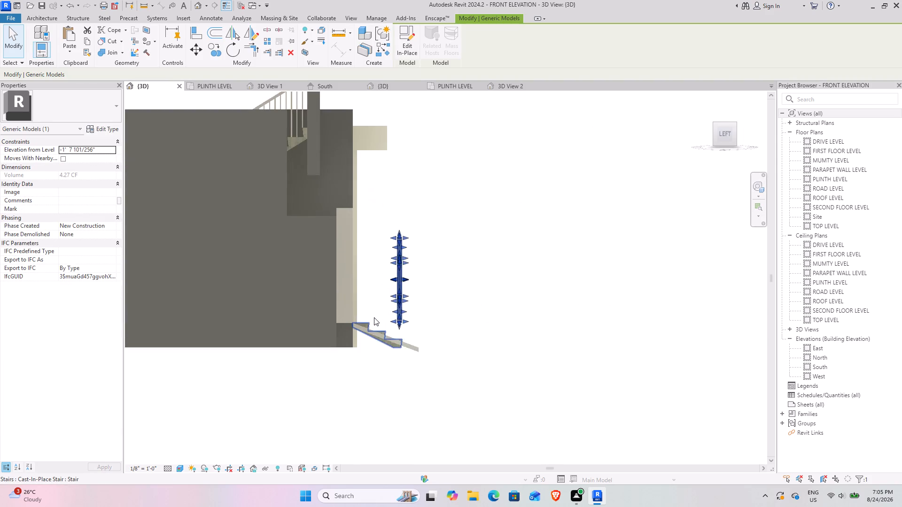
{"action": "scroll", "coordinate": [374, 317], "scroll_direction": "up", "scroll_amount": 5}
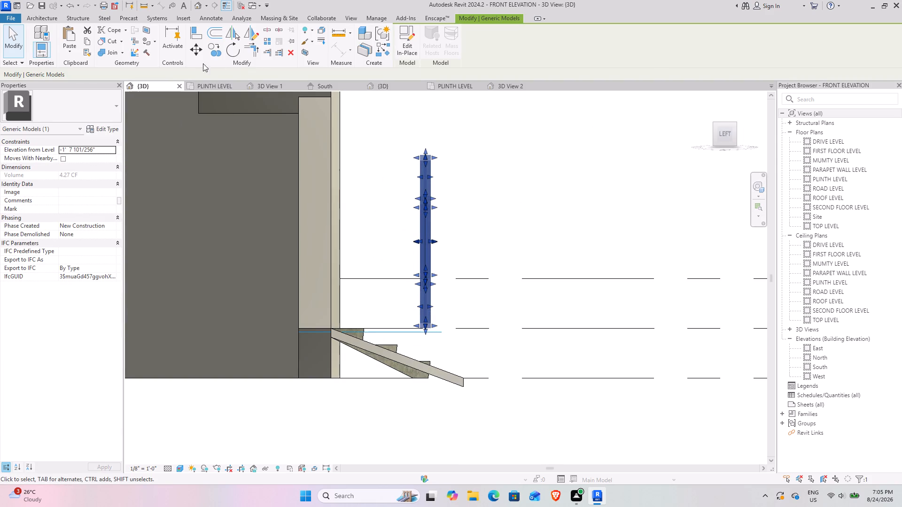
{"action": "left_click", "coordinate": [199, 54]}
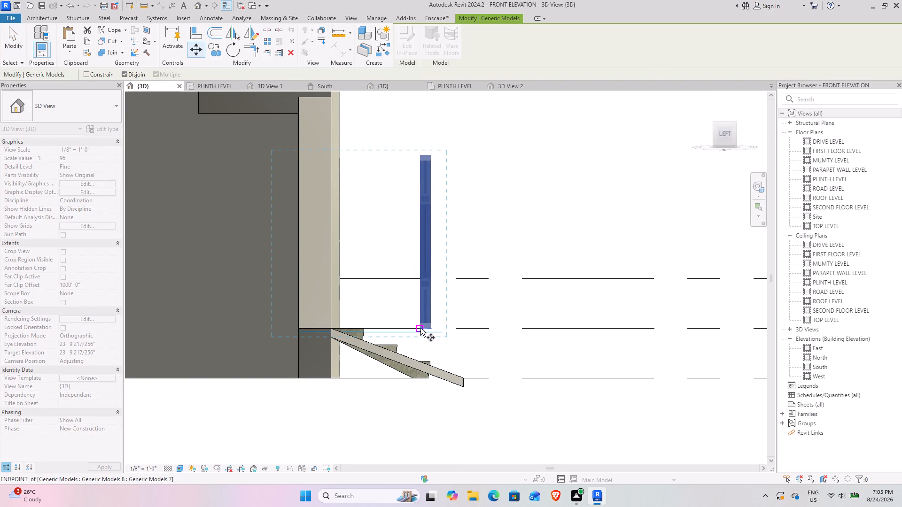
{"action": "left_click", "coordinate": [420, 328]}
{"action": "left_click", "coordinate": [297, 324]}
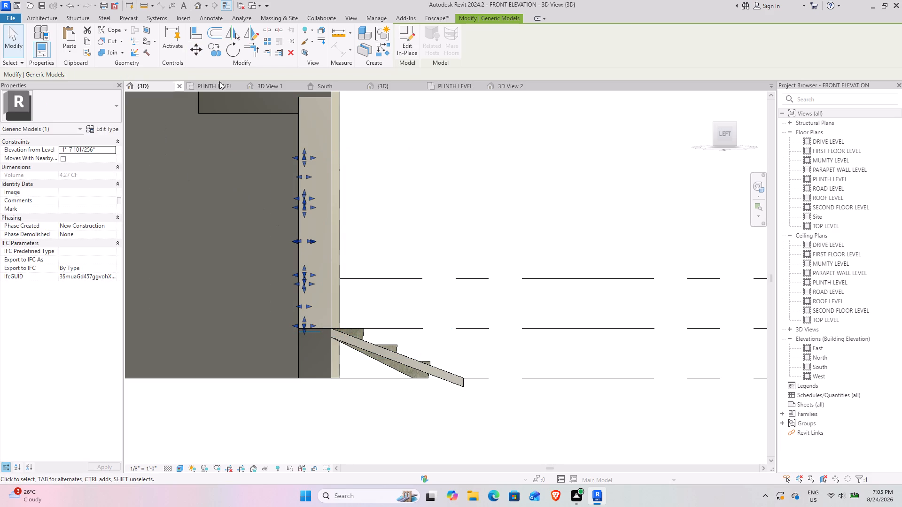
{"action": "left_click", "coordinate": [467, 186]}
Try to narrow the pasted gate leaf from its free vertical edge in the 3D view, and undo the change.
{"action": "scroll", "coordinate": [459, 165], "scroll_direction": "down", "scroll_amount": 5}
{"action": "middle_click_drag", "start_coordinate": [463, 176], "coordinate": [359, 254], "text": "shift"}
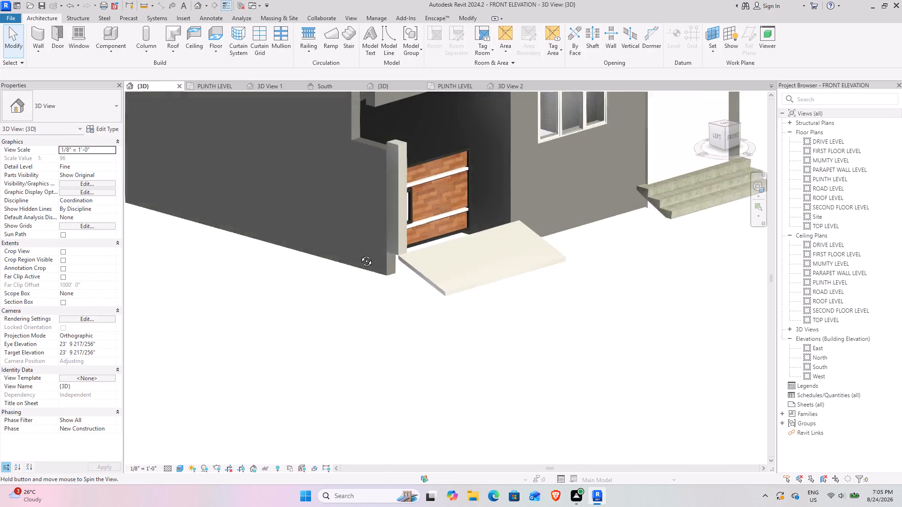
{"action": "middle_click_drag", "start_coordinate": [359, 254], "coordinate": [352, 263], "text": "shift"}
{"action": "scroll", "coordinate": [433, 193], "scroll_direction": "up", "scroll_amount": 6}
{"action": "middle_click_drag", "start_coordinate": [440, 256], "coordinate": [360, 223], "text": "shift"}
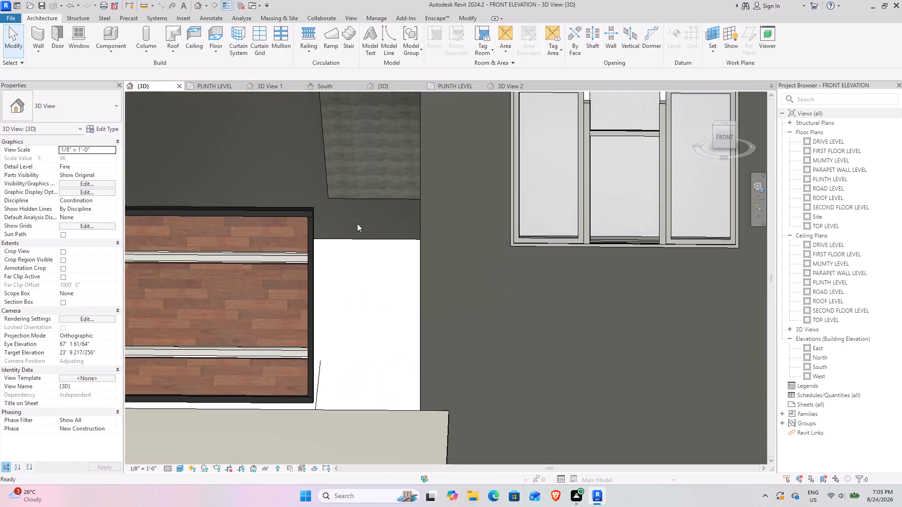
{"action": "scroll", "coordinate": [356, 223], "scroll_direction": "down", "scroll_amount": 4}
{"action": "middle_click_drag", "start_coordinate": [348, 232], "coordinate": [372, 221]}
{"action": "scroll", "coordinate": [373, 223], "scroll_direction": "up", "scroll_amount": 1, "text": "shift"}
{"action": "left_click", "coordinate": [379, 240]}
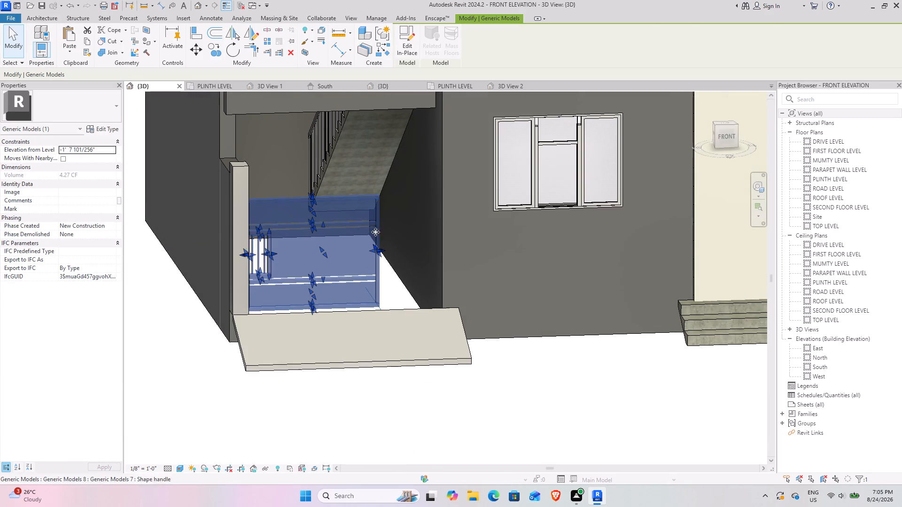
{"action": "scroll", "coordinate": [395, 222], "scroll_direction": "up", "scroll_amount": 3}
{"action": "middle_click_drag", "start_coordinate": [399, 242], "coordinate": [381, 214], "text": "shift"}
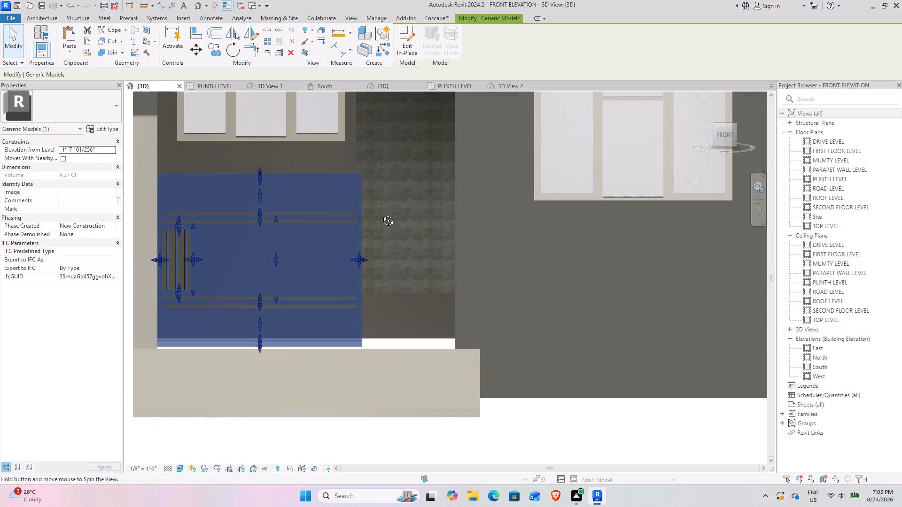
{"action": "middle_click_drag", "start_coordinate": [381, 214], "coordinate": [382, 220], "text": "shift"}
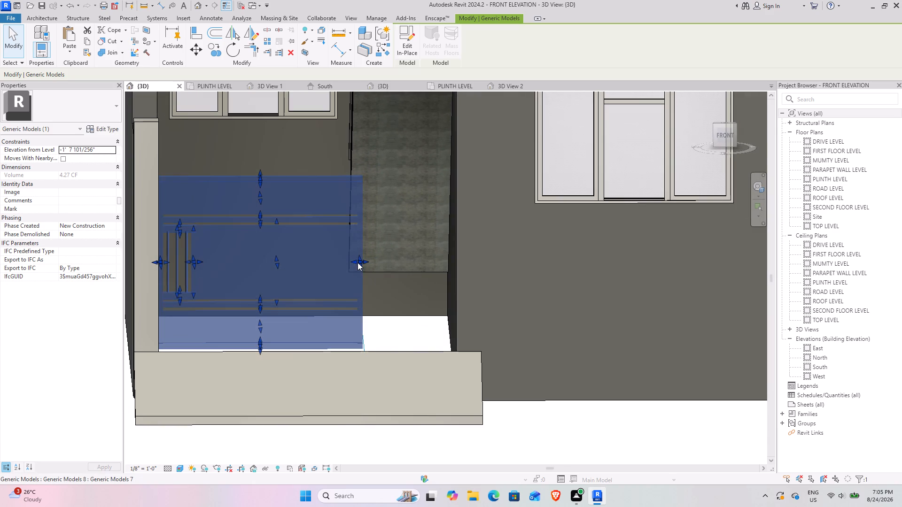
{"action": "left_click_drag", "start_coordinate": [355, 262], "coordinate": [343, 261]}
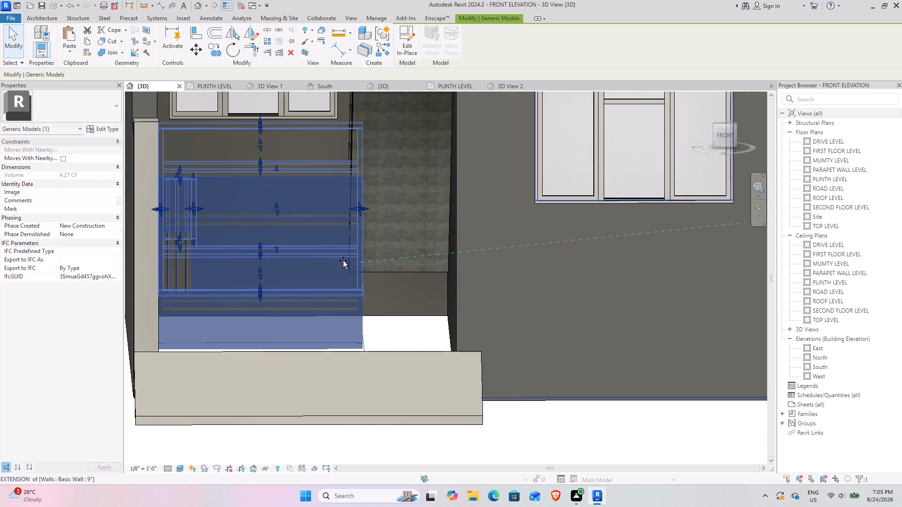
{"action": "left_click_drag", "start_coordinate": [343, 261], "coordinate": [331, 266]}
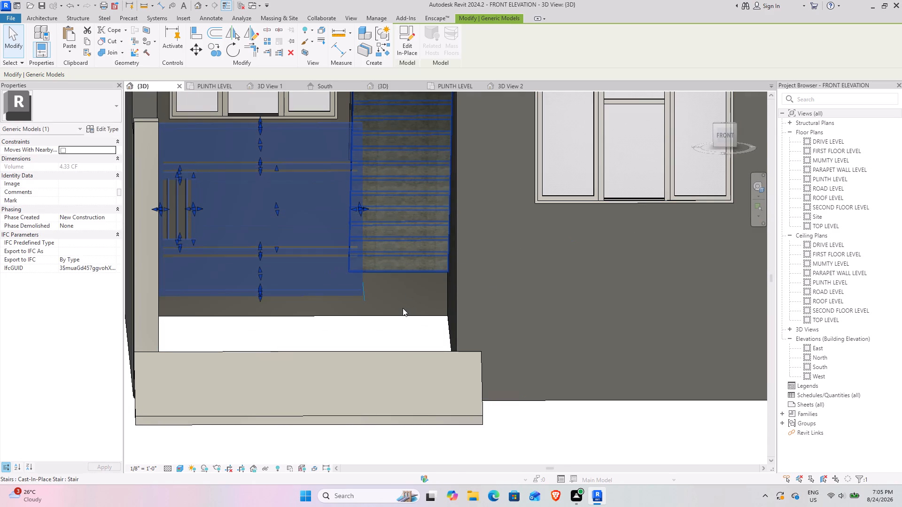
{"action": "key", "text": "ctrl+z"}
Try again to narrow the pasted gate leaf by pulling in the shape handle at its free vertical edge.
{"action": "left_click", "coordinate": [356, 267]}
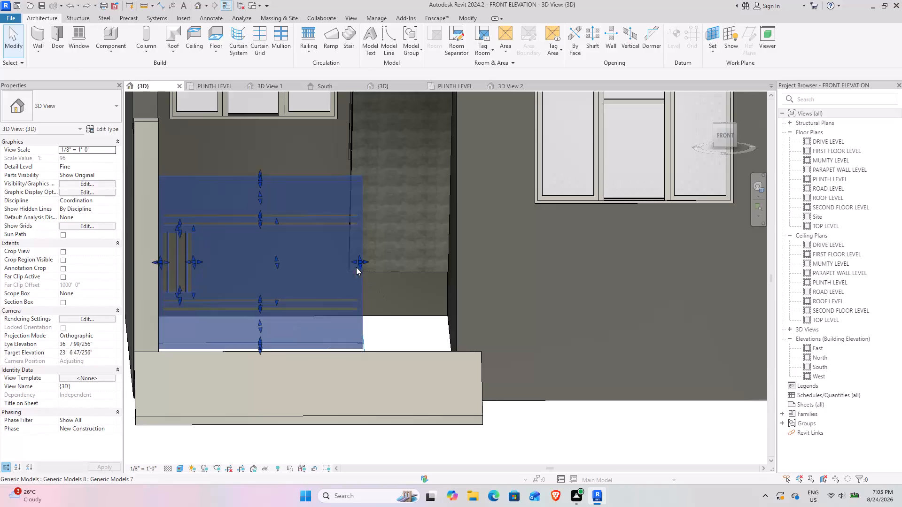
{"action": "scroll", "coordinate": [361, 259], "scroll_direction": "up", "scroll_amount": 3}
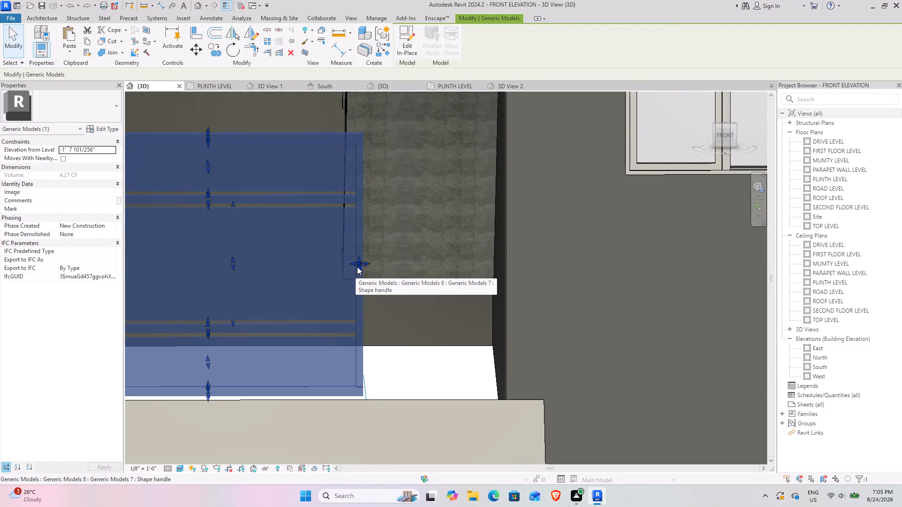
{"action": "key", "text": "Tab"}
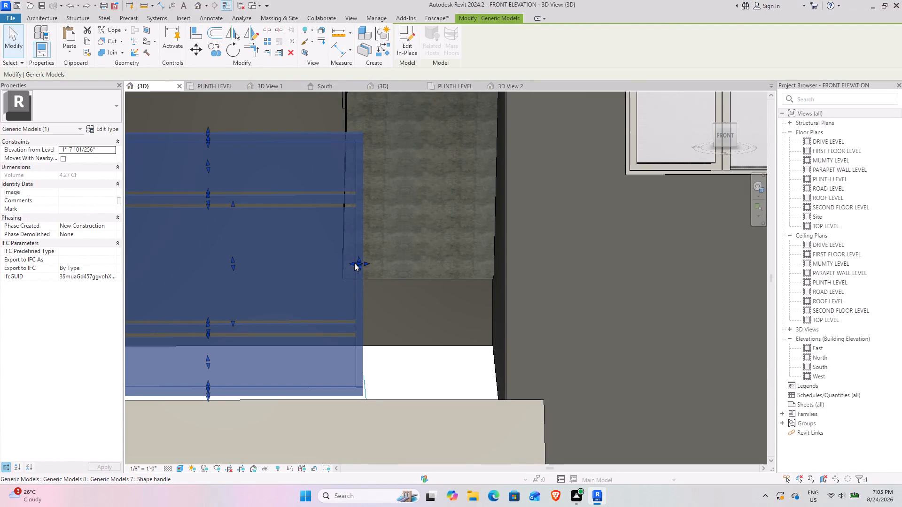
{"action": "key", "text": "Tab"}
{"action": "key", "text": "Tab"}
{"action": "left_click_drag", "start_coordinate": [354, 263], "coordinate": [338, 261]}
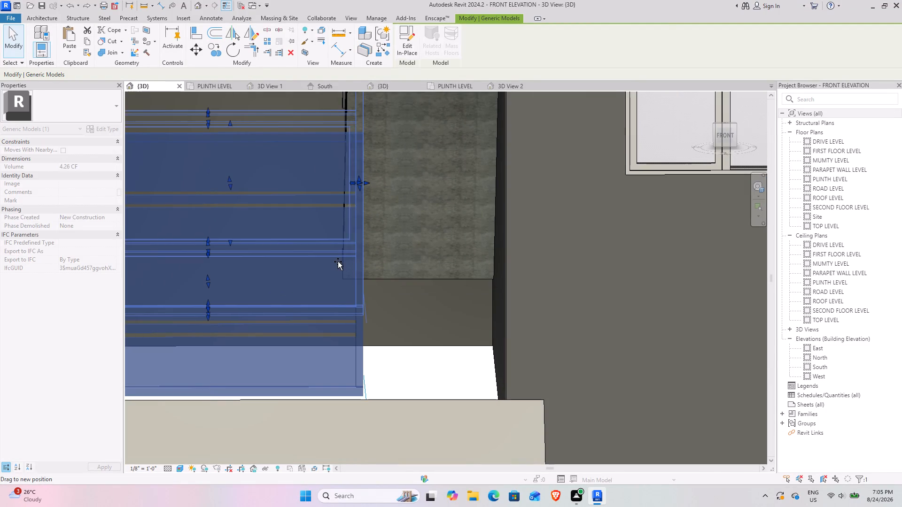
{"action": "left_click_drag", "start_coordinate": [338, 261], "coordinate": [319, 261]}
Delete the pasted gate leaf from the FRONT ELEVATION model.
{"action": "scroll", "coordinate": [319, 261], "scroll_direction": "down", "scroll_amount": 3}
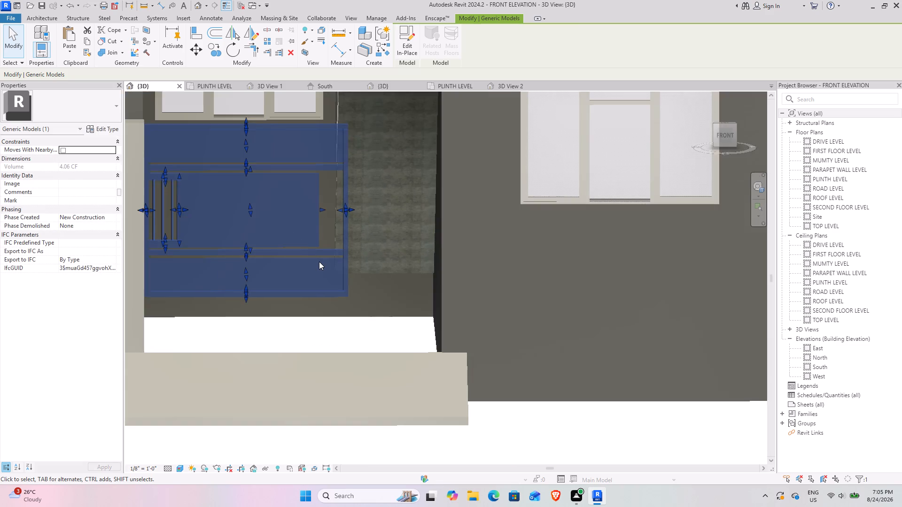
{"action": "scroll", "coordinate": [319, 261], "scroll_direction": "down", "scroll_amount": 3}
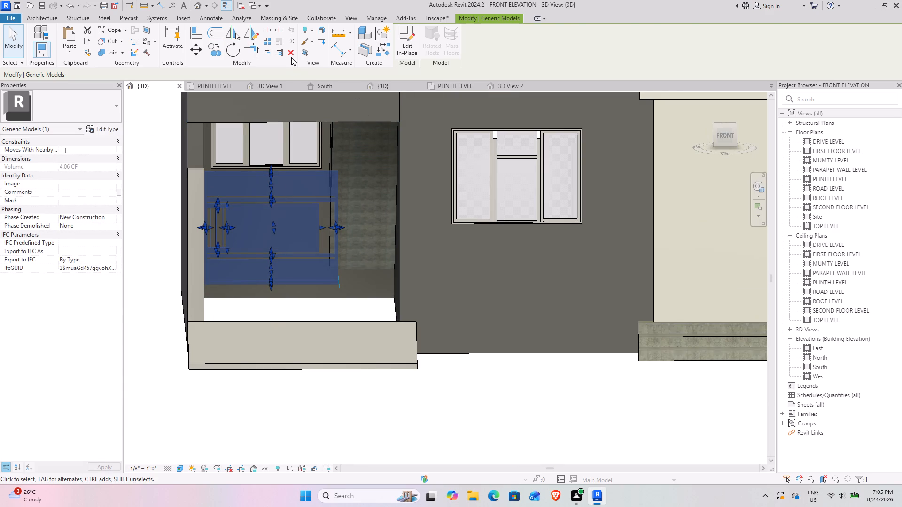
{"action": "left_click", "coordinate": [291, 57]}
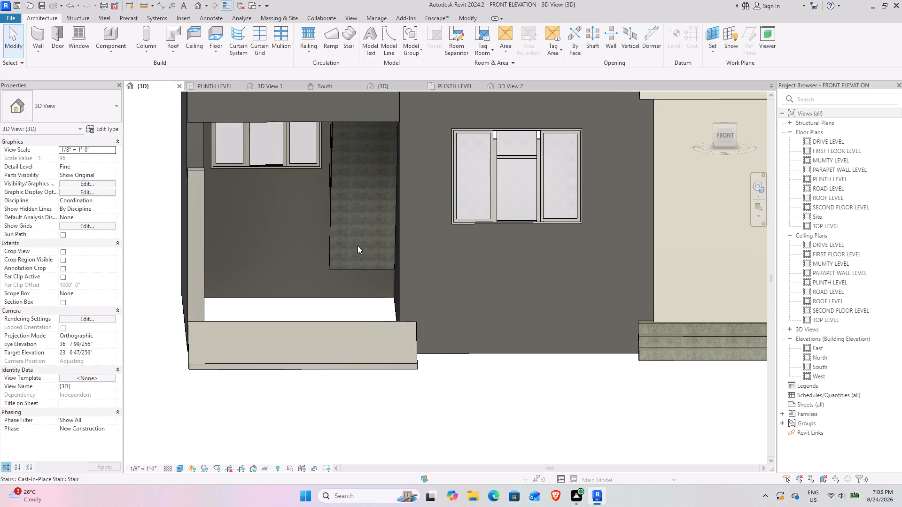
Set the FRONT ELEVATION model's 3D view to the front orientation and examine the whole facade against the level lines.
{"action": "scroll", "coordinate": [355, 244], "scroll_direction": "down", "scroll_amount": 3}
{"action": "middle_click_drag", "start_coordinate": [335, 249], "coordinate": [327, 303]}
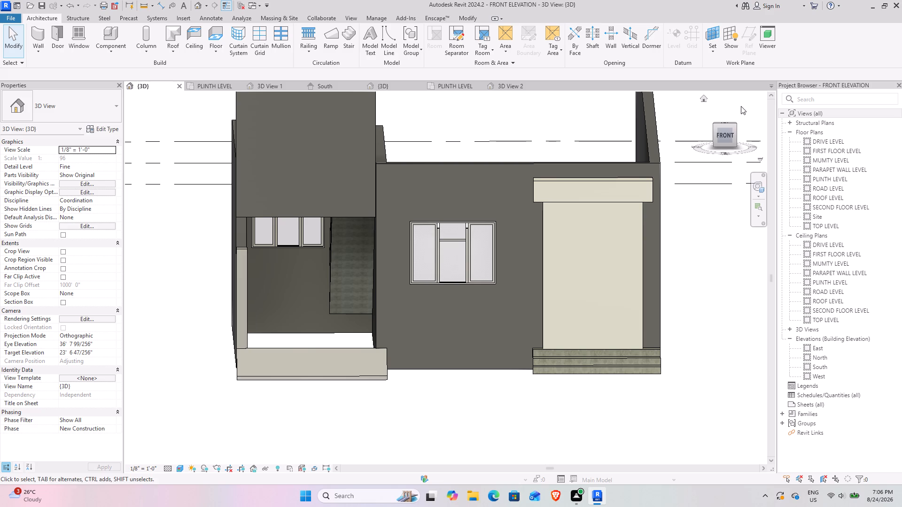
{"action": "left_click_drag", "start_coordinate": [728, 126], "coordinate": [715, 95]}
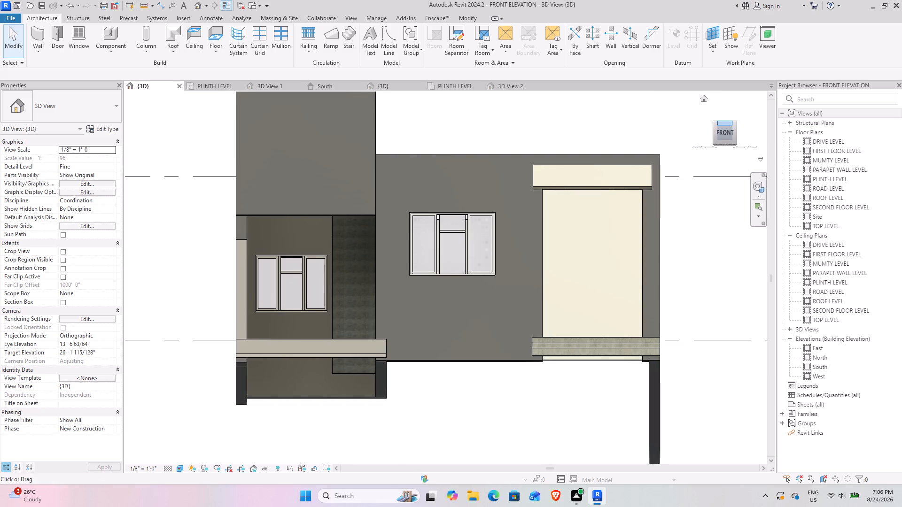
{"action": "left_click_drag", "start_coordinate": [726, 123], "coordinate": [724, 142]}
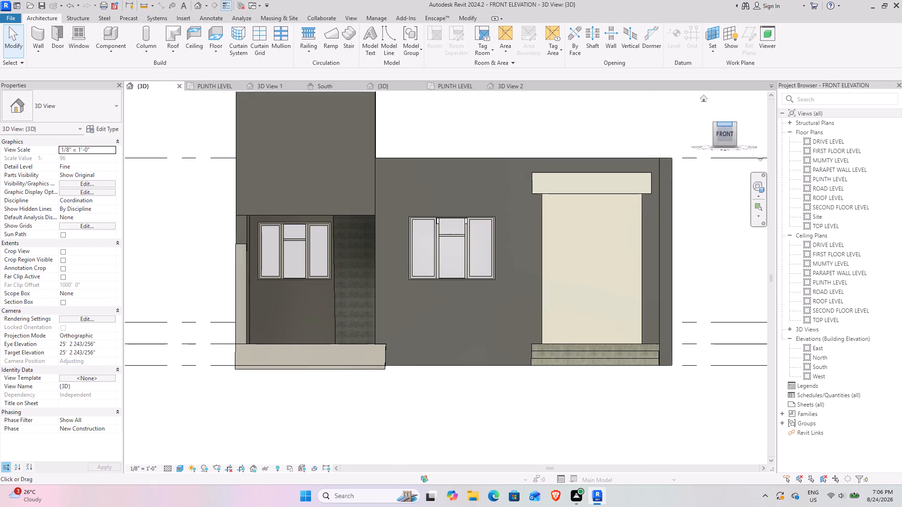
{"action": "left_click", "coordinate": [725, 126]}
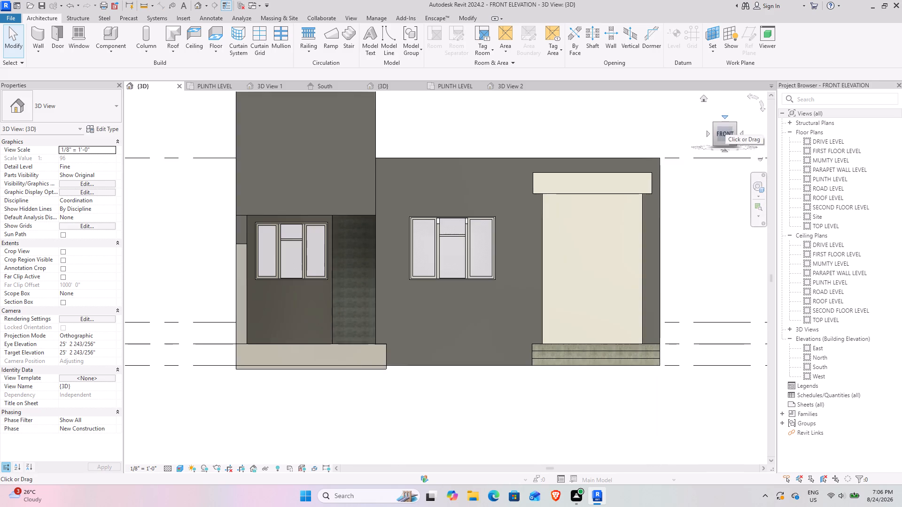
{"action": "scroll", "coordinate": [332, 276], "scroll_direction": "up", "scroll_amount": 7}
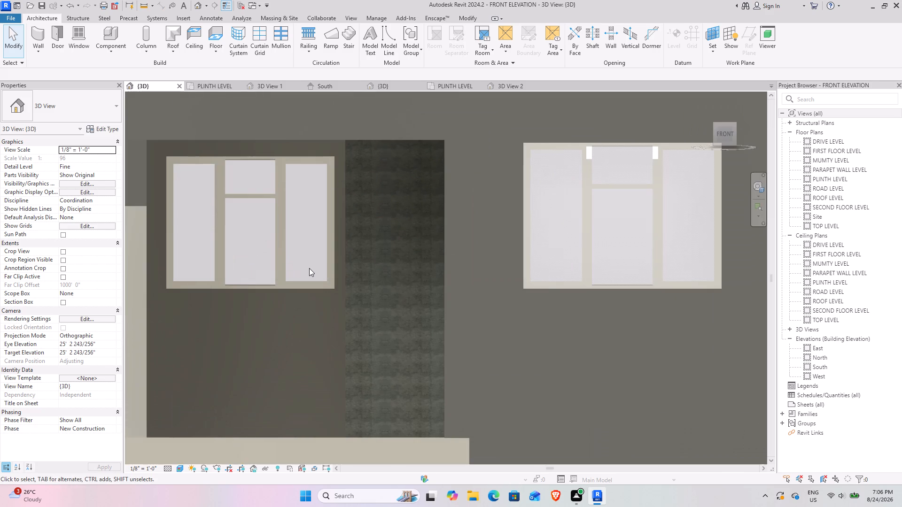
{"action": "scroll", "coordinate": [307, 267], "scroll_direction": "down", "scroll_amount": 6}
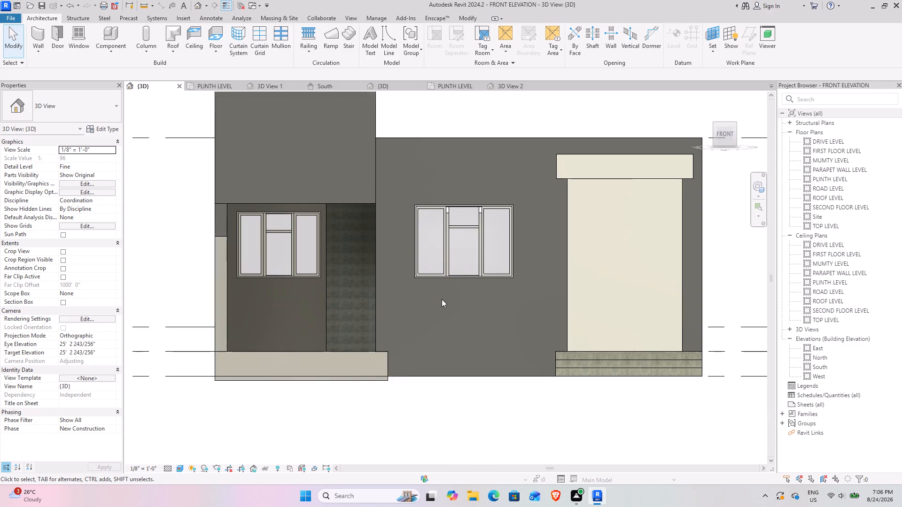
{"action": "scroll", "coordinate": [451, 299], "scroll_direction": "down", "scroll_amount": 3}
{"action": "middle_click_drag", "start_coordinate": [455, 298], "coordinate": [402, 358]}
{"action": "scroll", "coordinate": [382, 333], "scroll_direction": "down", "scroll_amount": 4}
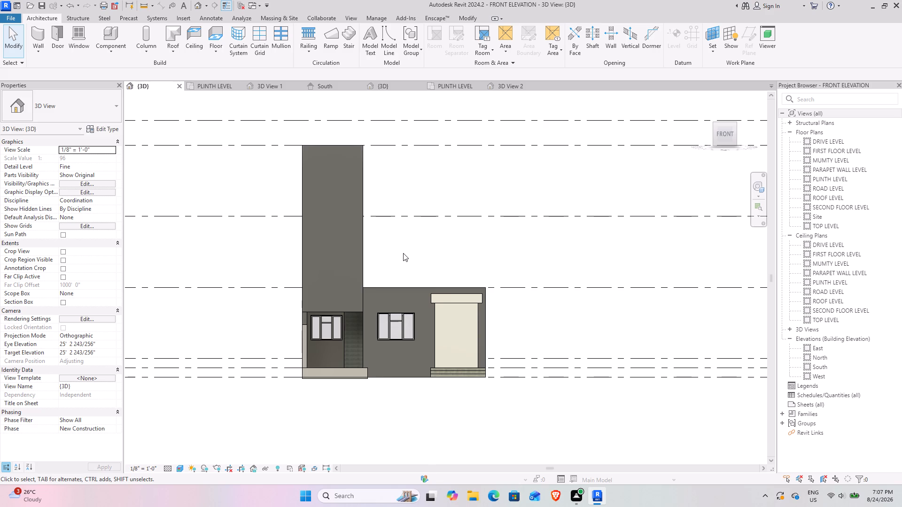
{"action": "scroll", "coordinate": [583, 315], "scroll_direction": "down", "scroll_amount": 3}
{"action": "middle_click_drag", "start_coordinate": [591, 311], "coordinate": [553, 319]}
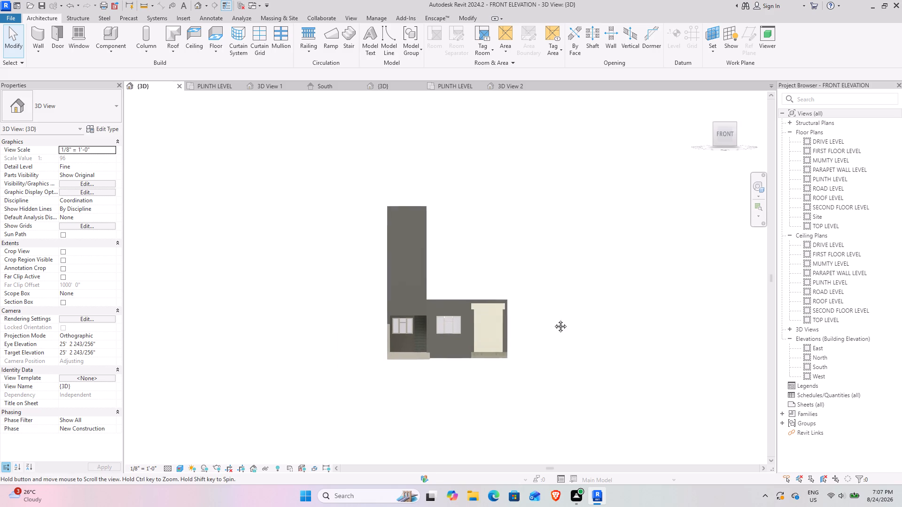
{"action": "middle_click_drag", "start_coordinate": [553, 319], "coordinate": [426, 338]}
{"action": "scroll", "coordinate": [438, 321], "scroll_direction": "down", "scroll_amount": 1}
{"action": "middle_click_drag", "start_coordinate": [427, 322], "coordinate": [483, 322]}
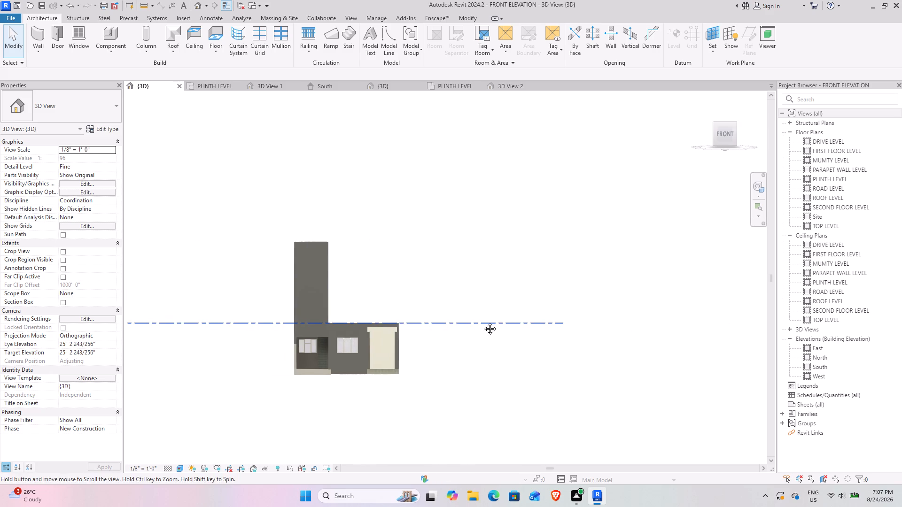
{"action": "middle_click_drag", "start_coordinate": [483, 322], "coordinate": [489, 322]}
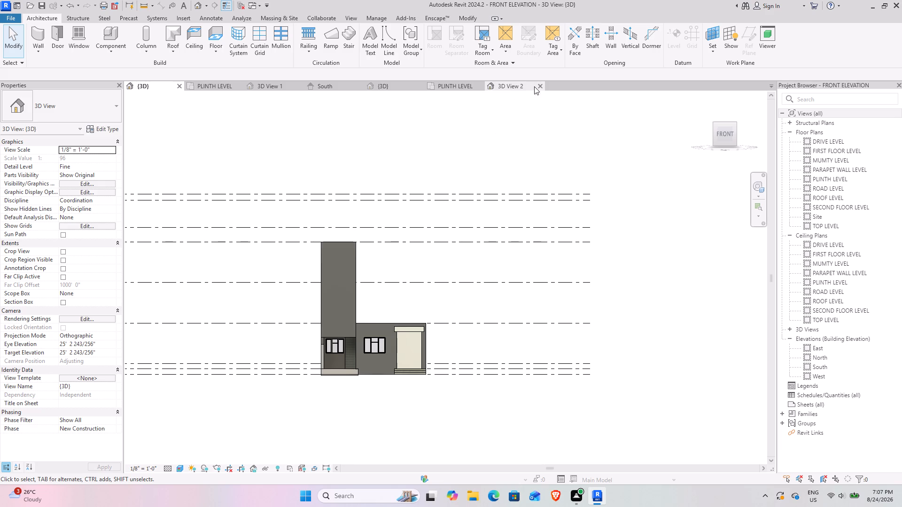
Switch to the G+2 INTERN REVIT model's 3D View 2 and examine its gate, boundary wall, balconies, parapet railing and cladding.
{"action": "left_click", "coordinate": [516, 84]}
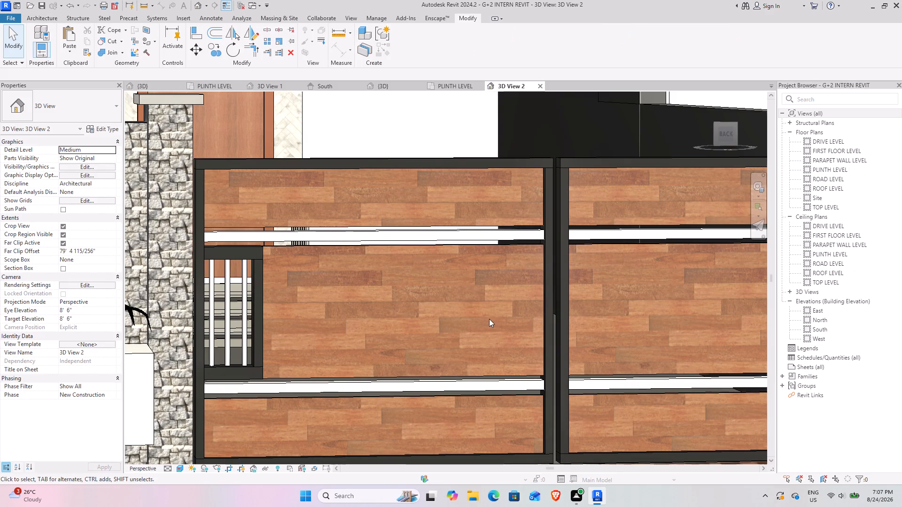
{"action": "scroll", "coordinate": [489, 319], "scroll_direction": "down", "scroll_amount": 6}
{"action": "scroll", "coordinate": [489, 319], "scroll_direction": "up", "scroll_amount": 1}
{"action": "scroll", "coordinate": [489, 319], "scroll_direction": "down", "scroll_amount": 3}
{"action": "scroll", "coordinate": [390, 269], "scroll_direction": "down", "scroll_amount": 2}
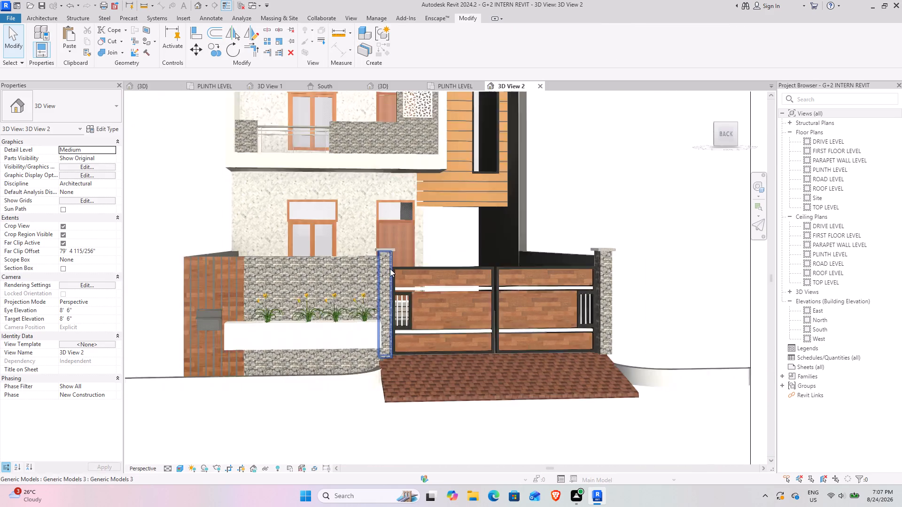
{"action": "scroll", "coordinate": [390, 269], "scroll_direction": "down", "scroll_amount": 2}
{"action": "middle_click_drag", "start_coordinate": [370, 224], "coordinate": [353, 318]}
{"action": "scroll", "coordinate": [347, 315], "scroll_direction": "down", "scroll_amount": 1}
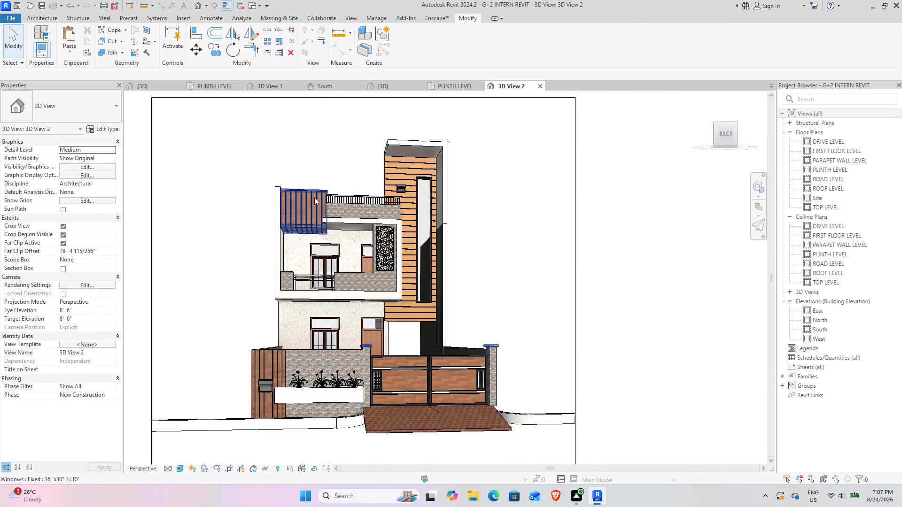
{"action": "scroll", "coordinate": [307, 189], "scroll_direction": "up", "scroll_amount": 11}
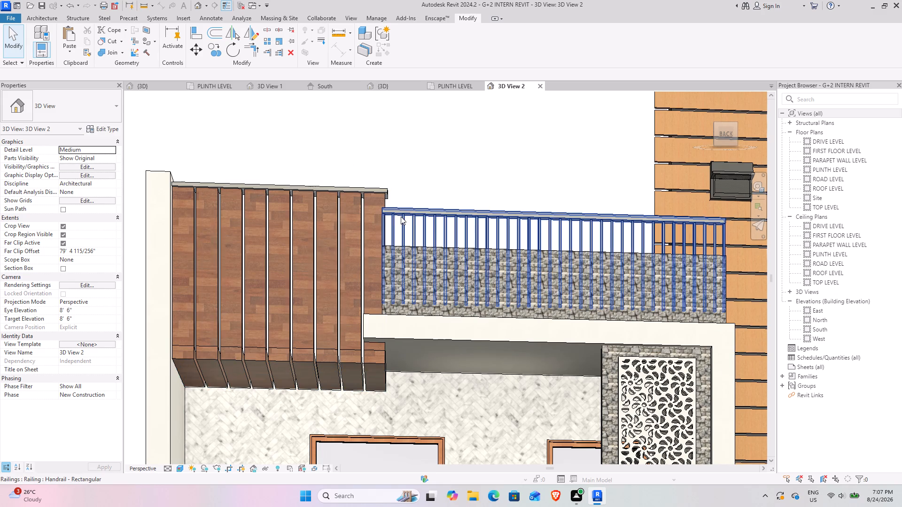
{"action": "scroll", "coordinate": [409, 227], "scroll_direction": "down", "scroll_amount": 4}
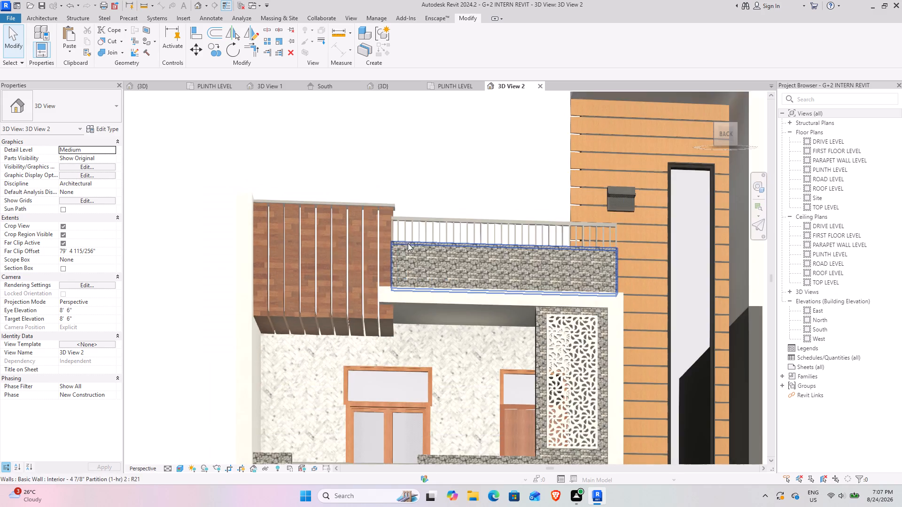
{"action": "scroll", "coordinate": [408, 246], "scroll_direction": "down", "scroll_amount": 3}
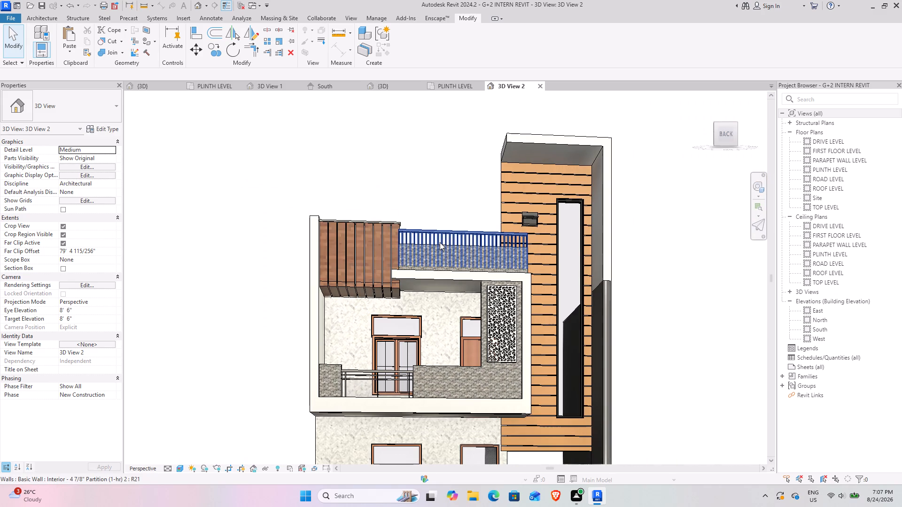
{"action": "scroll", "coordinate": [495, 266], "scroll_direction": "down", "scroll_amount": 3}
{"action": "middle_click_drag", "start_coordinate": [550, 300], "coordinate": [486, 272]}
{"action": "middle_click_drag", "start_coordinate": [463, 265], "coordinate": [377, 243]}
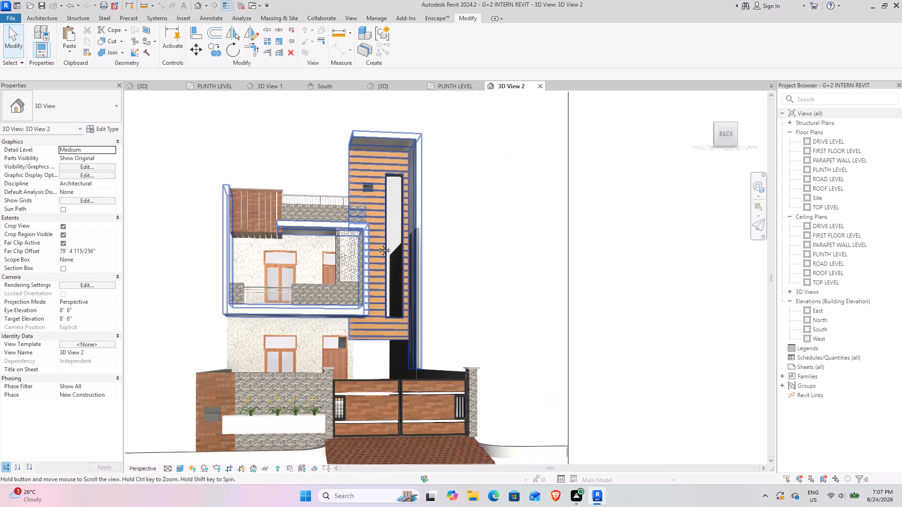
{"action": "middle_click_drag", "start_coordinate": [377, 243], "coordinate": [402, 219]}
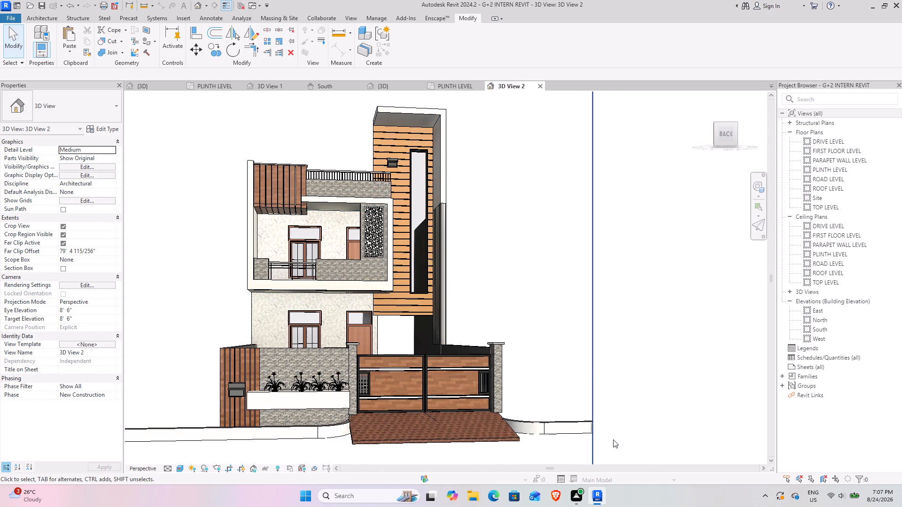
Close 3D View 2 and the second PLINTH LEVEL view, and switch to the G+2 INTERN REVIT model's {3D} view.
{"action": "left_click", "coordinate": [540, 86]}
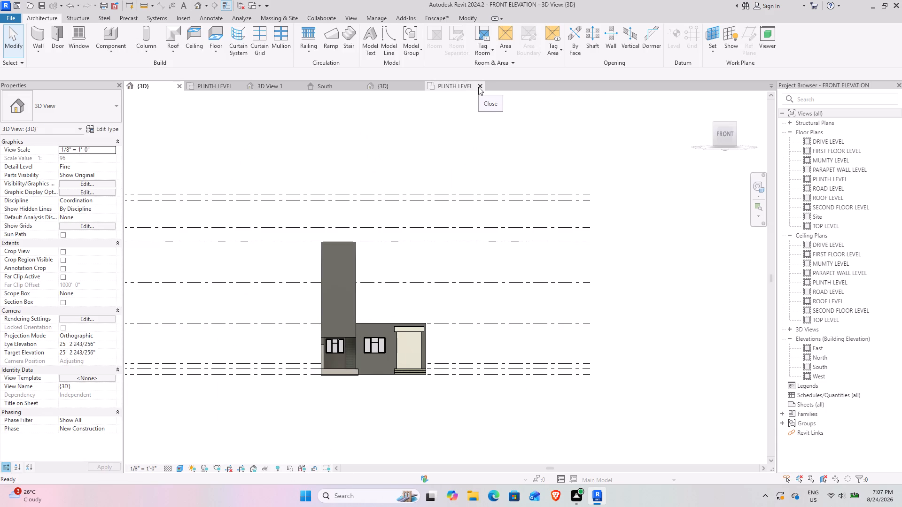
{"action": "left_click", "coordinate": [480, 87]}
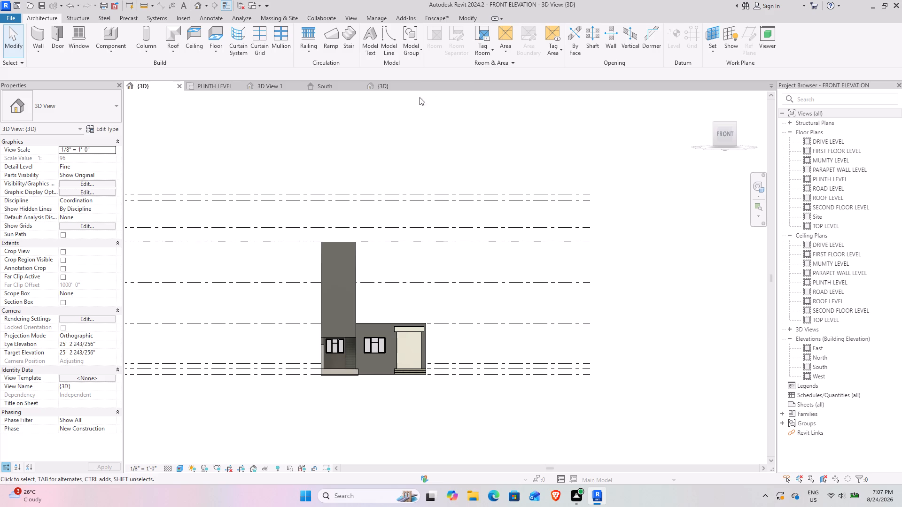
{"action": "left_click", "coordinate": [396, 84]}
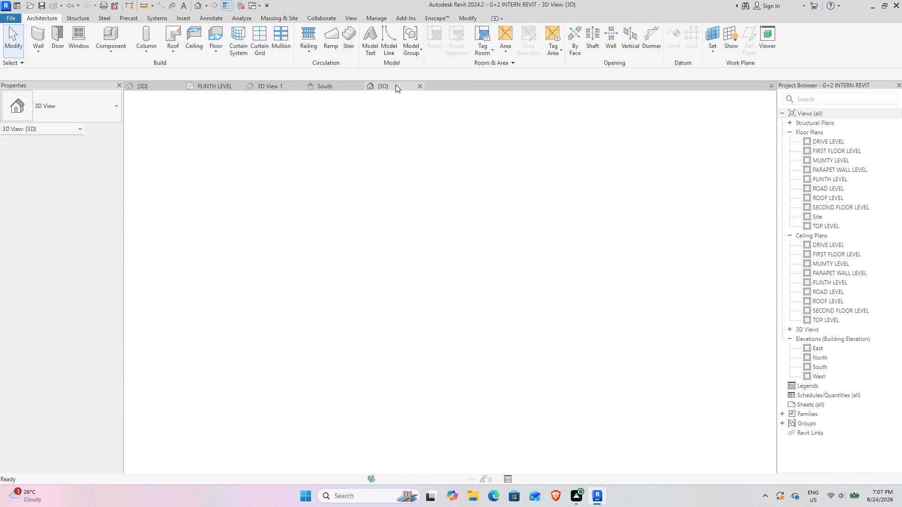
View the G+2 INTERN REVIT facade against its level lines and close that model without saving changes.
{"action": "scroll", "coordinate": [288, 221], "scroll_direction": "down", "scroll_amount": 9}
{"action": "scroll", "coordinate": [373, 210], "scroll_direction": "down", "scroll_amount": 3}
{"action": "middle_click_drag", "start_coordinate": [347, 211], "coordinate": [370, 302]}
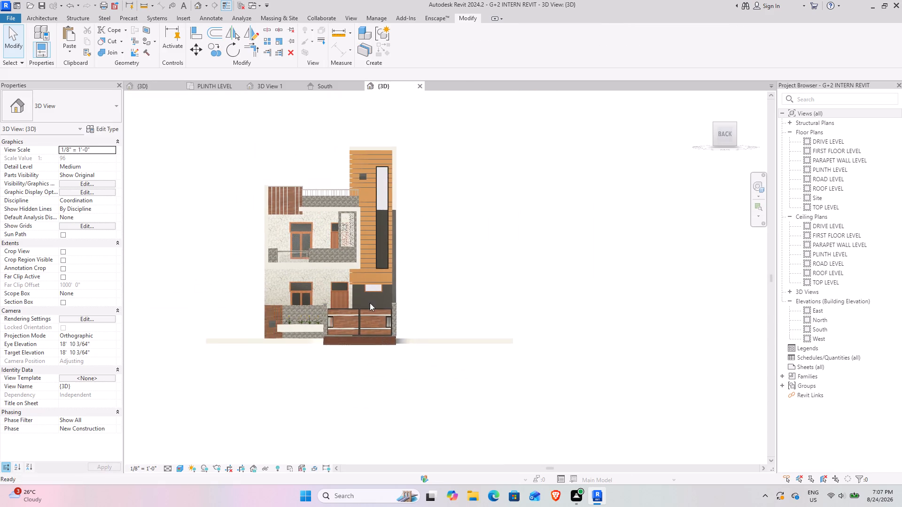
{"action": "scroll", "coordinate": [346, 236], "scroll_direction": "up", "scroll_amount": 3}
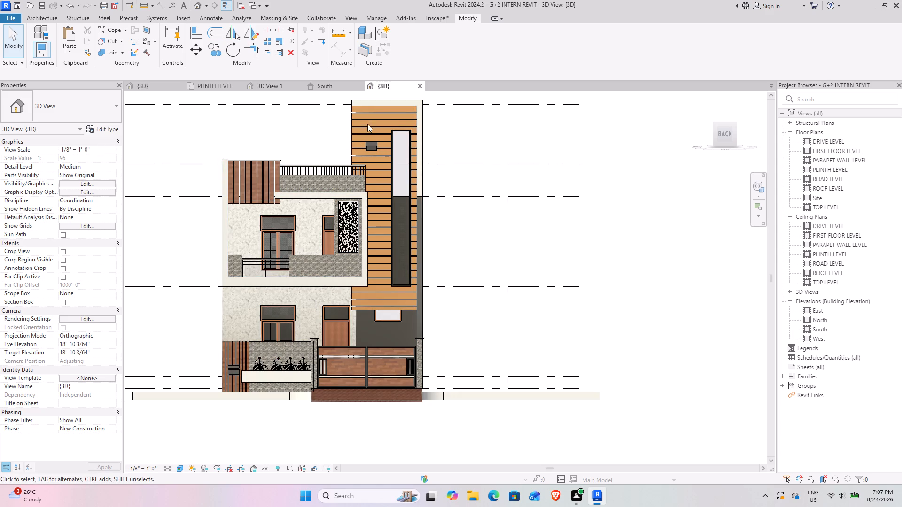
{"action": "left_click", "coordinate": [420, 87]}
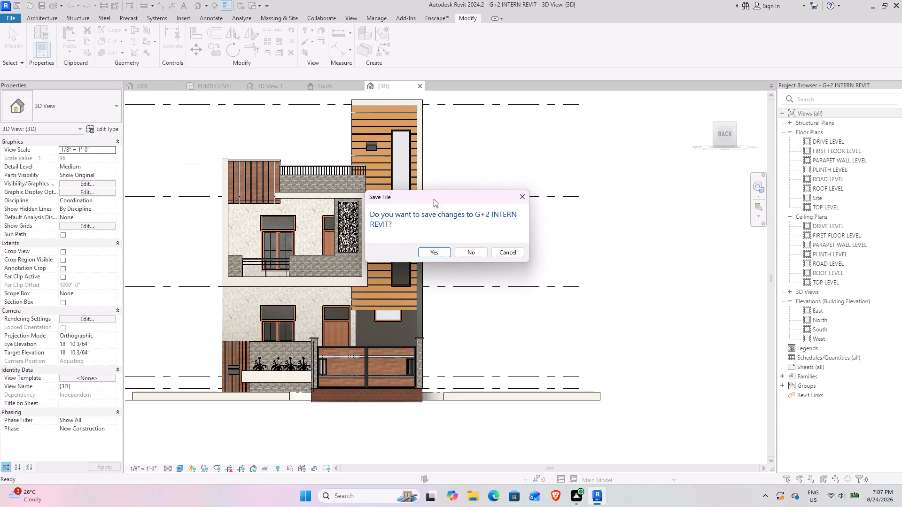
{"action": "left_click", "coordinate": [468, 252]}
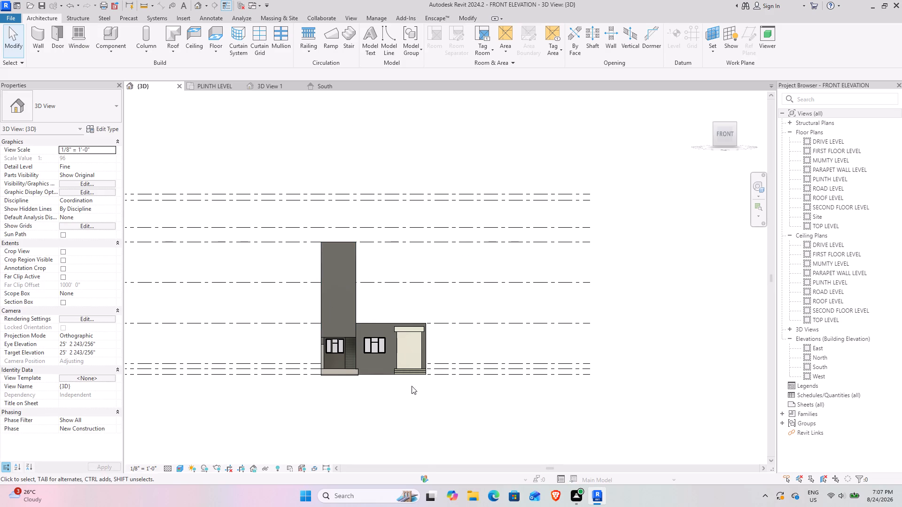
Examine the type properties of the monolithic stair beside the recessed ground-floor window in the FRONT ELEVATION model.
{"action": "scroll", "coordinate": [384, 384], "scroll_direction": "up", "scroll_amount": 8}
{"action": "scroll", "coordinate": [353, 365], "scroll_direction": "down", "scroll_amount": 3}
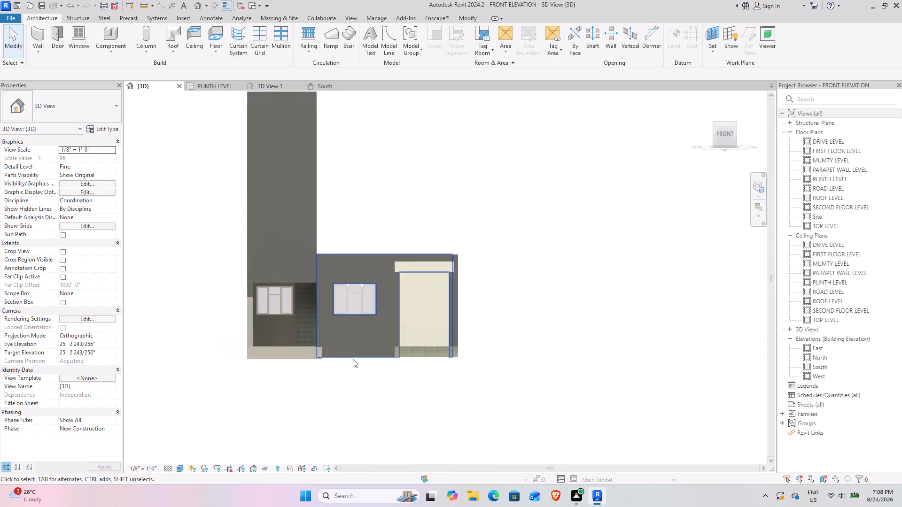
{"action": "middle_click_drag", "start_coordinate": [350, 348], "coordinate": [363, 380]}
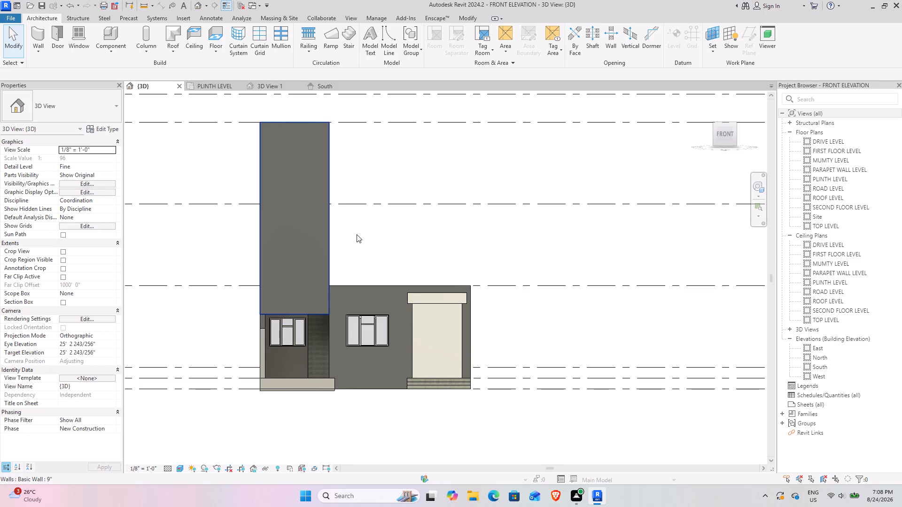
{"action": "scroll", "coordinate": [310, 346], "scroll_direction": "up", "scroll_amount": 7}
{"action": "left_click", "coordinate": [310, 346]}
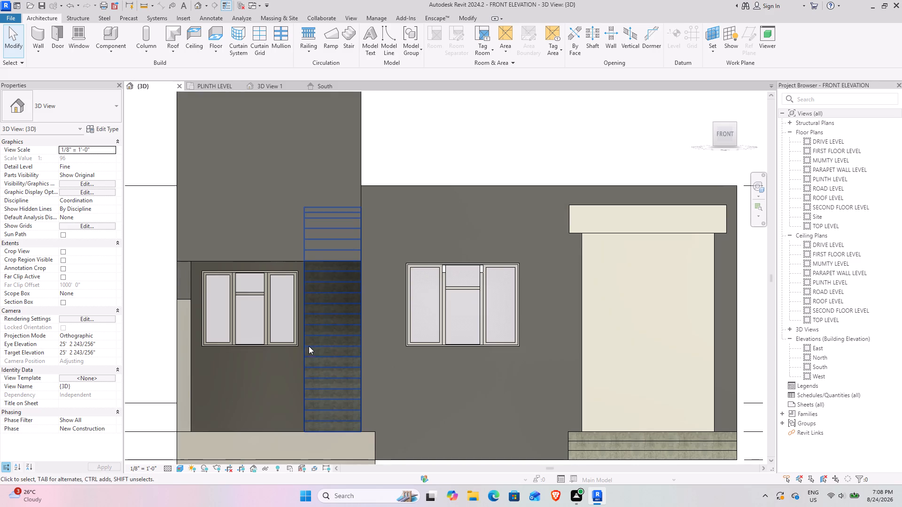
{"action": "left_click", "coordinate": [306, 353]}
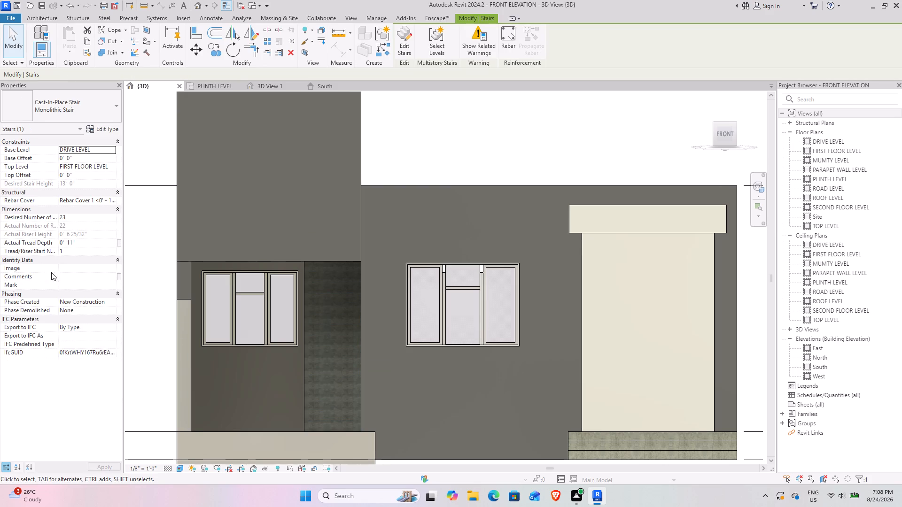
{"action": "left_click", "coordinate": [107, 128]}
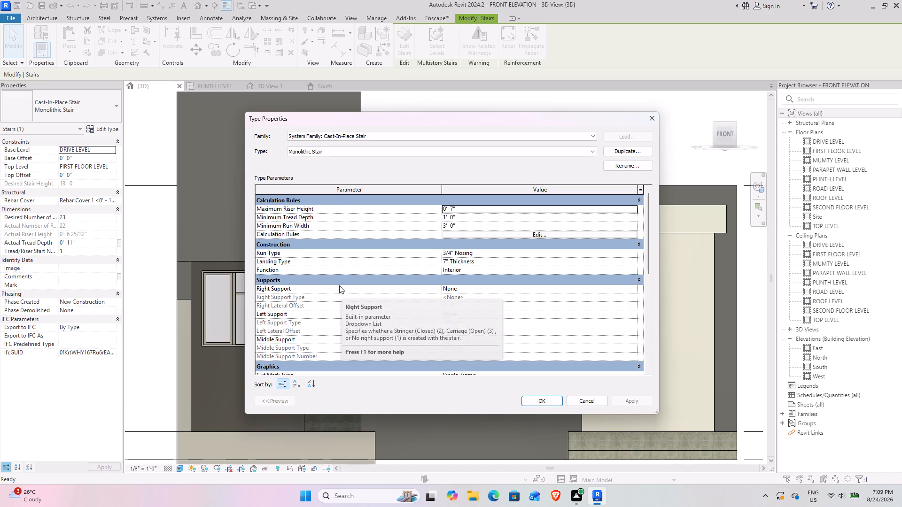
{"action": "scroll", "coordinate": [339, 285], "scroll_direction": "down", "scroll_amount": 2}
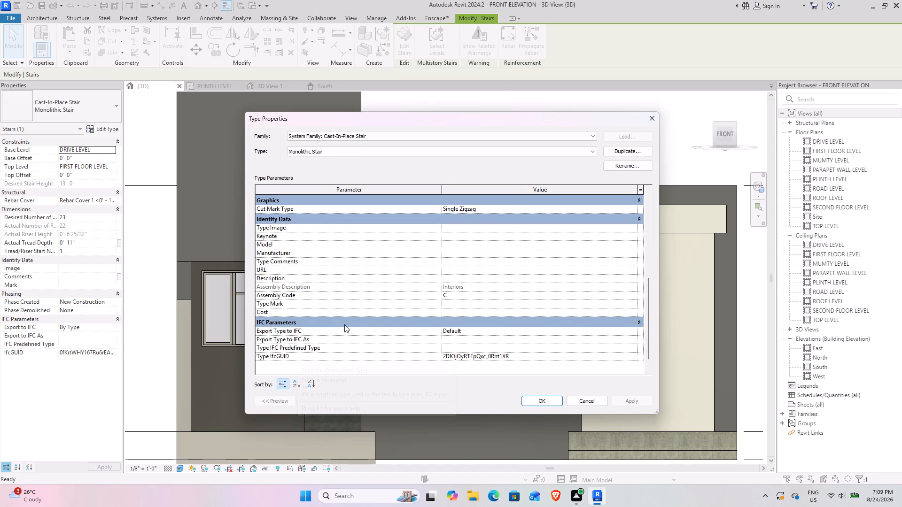
{"action": "scroll", "coordinate": [381, 322], "scroll_direction": "up", "scroll_amount": 5}
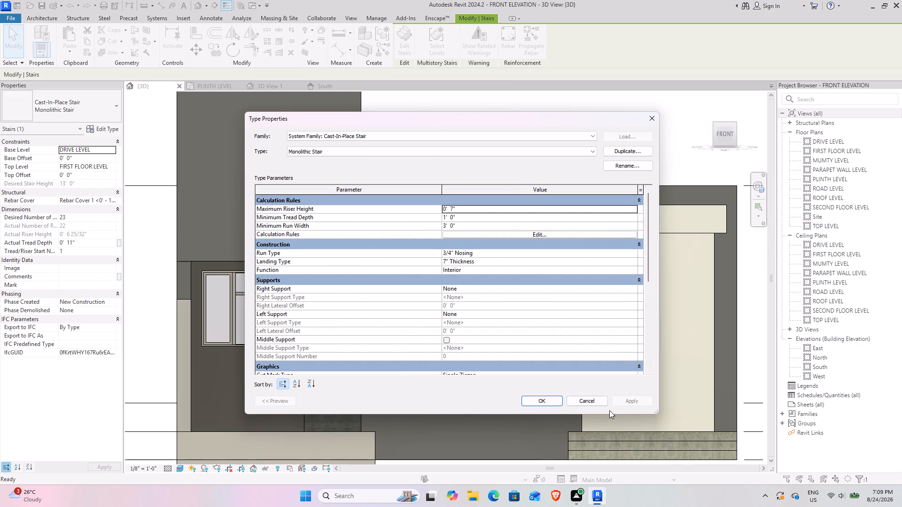
{"action": "left_click", "coordinate": [588, 398]}
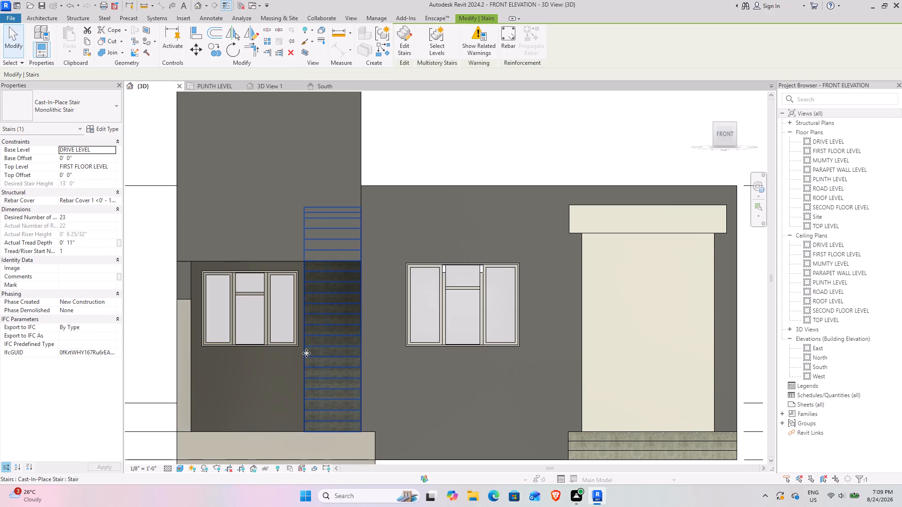
Edit the stair so its run type's monolithic material is Gypsum Wall Board, with the material's shading using its render appearance.
{"action": "left_click", "coordinate": [306, 353]}
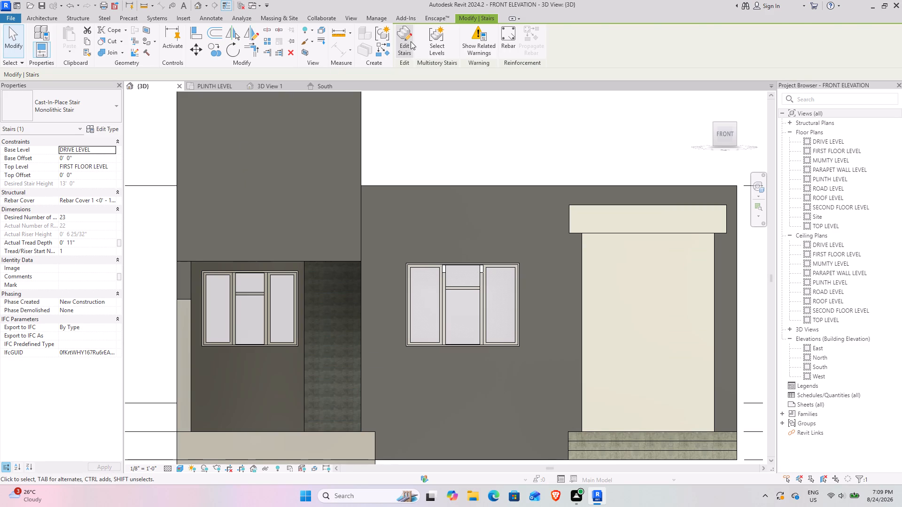
{"action": "left_click", "coordinate": [411, 41]}
{"action": "left_click", "coordinate": [305, 332]}
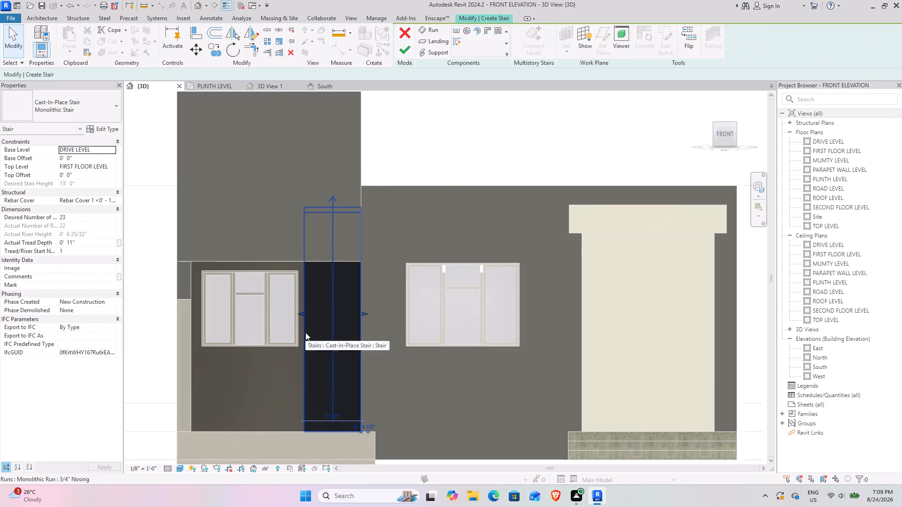
{"action": "left_click", "coordinate": [109, 132]}
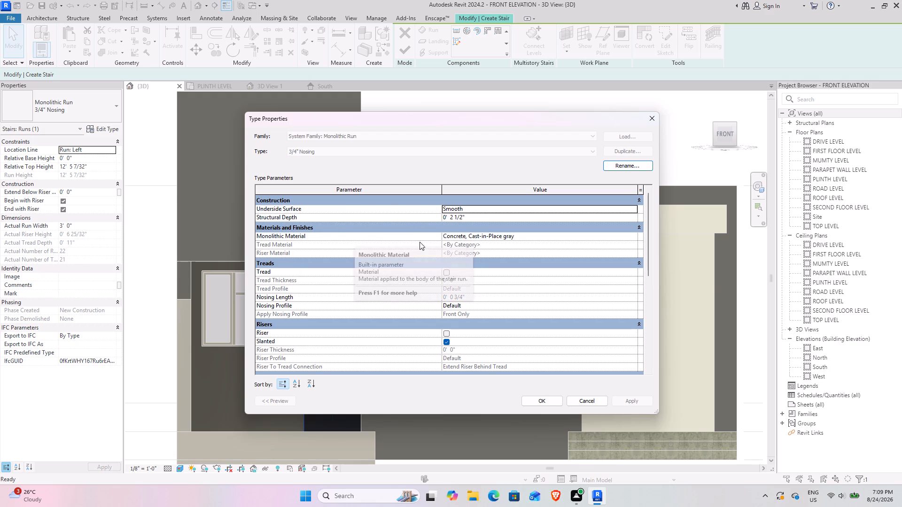
{"action": "left_click", "coordinate": [634, 237]}
{"action": "left_click", "coordinate": [634, 237]}
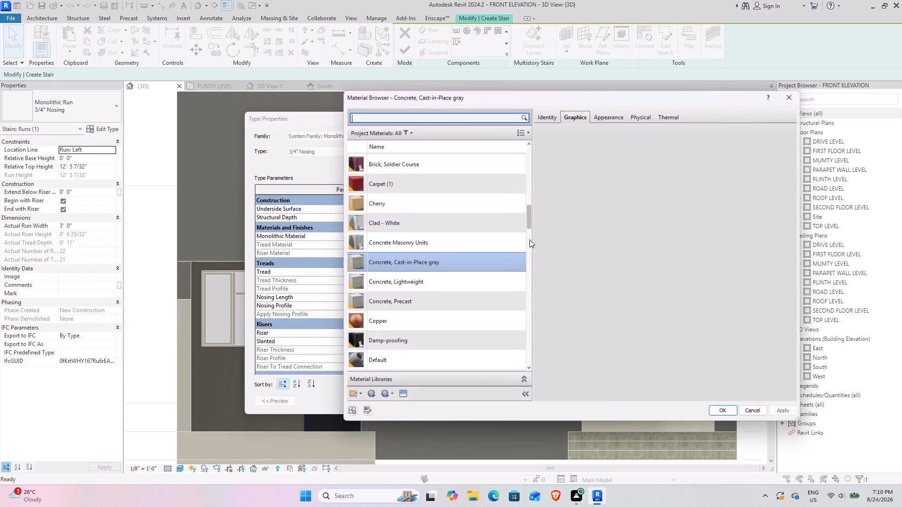
{"action": "left_click", "coordinate": [382, 113]}
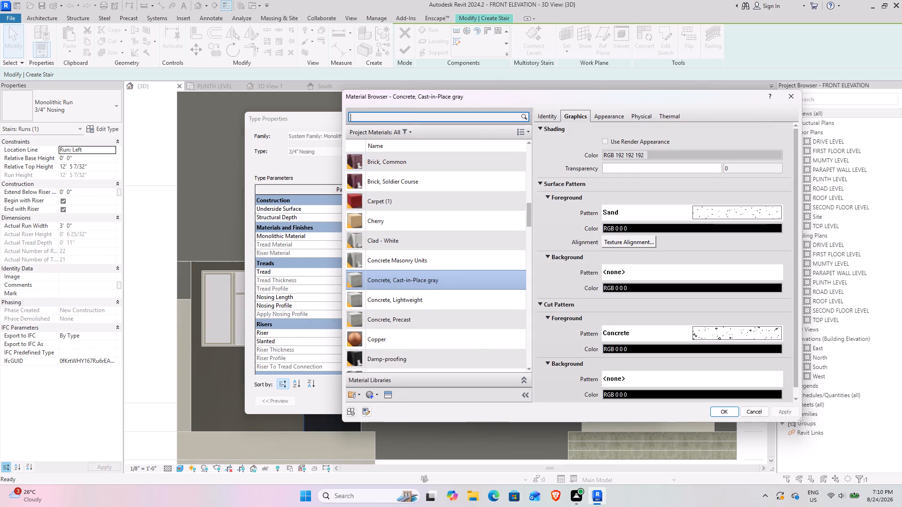
{"action": "type", "text": "whi"}
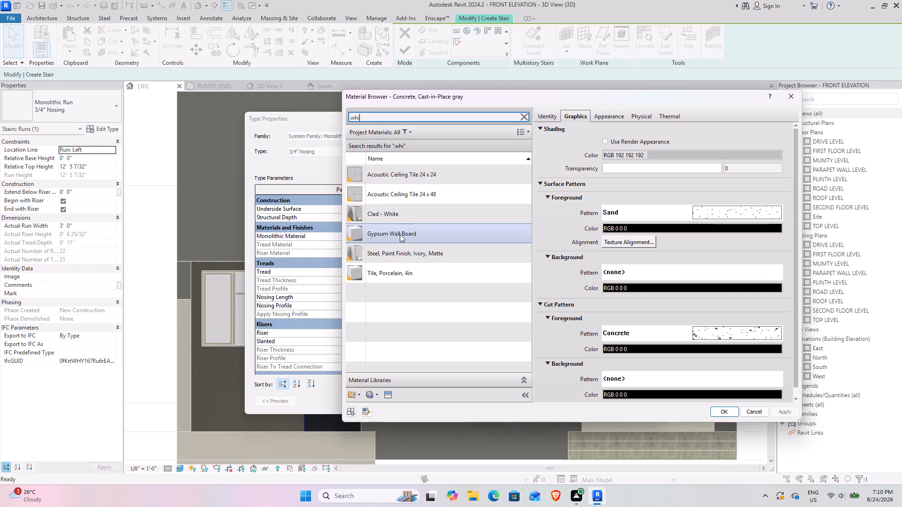
{"action": "left_click", "coordinate": [398, 235]}
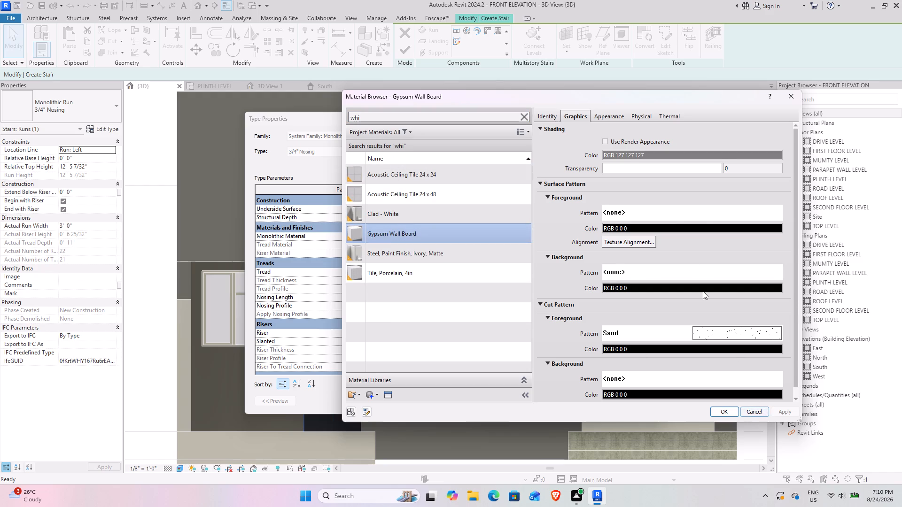
{"action": "left_click", "coordinate": [609, 142]}
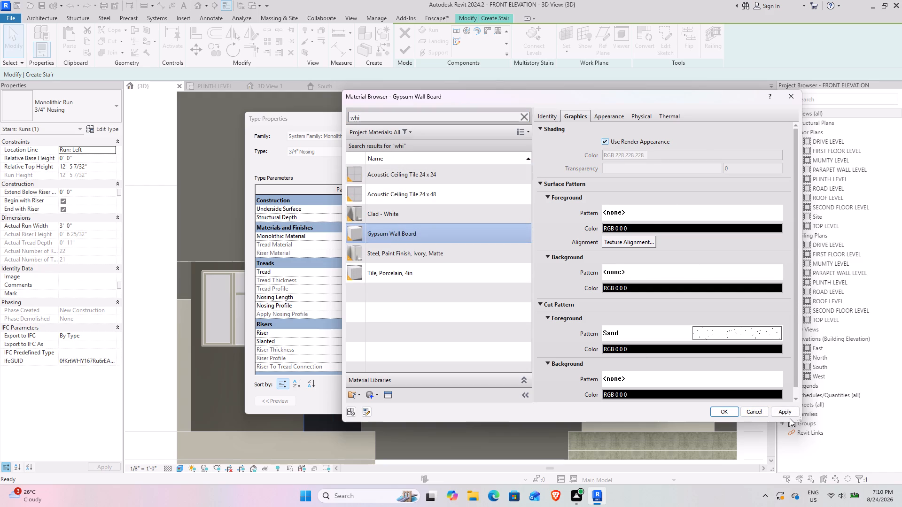
{"action": "left_click", "coordinate": [790, 418]}
{"action": "left_click", "coordinate": [785, 417]}
{"action": "left_click", "coordinate": [783, 415]}
{"action": "left_click", "coordinate": [714, 409]}
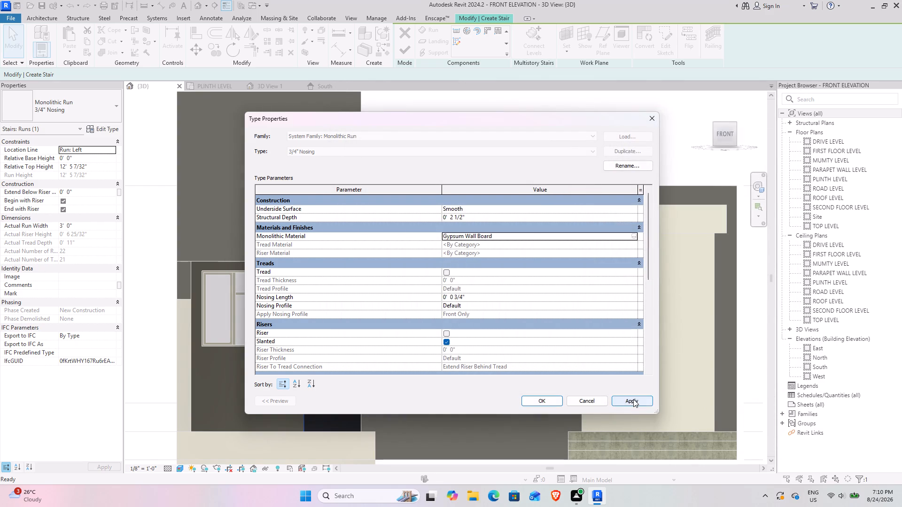
{"action": "left_click", "coordinate": [633, 399]}
{"action": "left_click", "coordinate": [540, 398]}
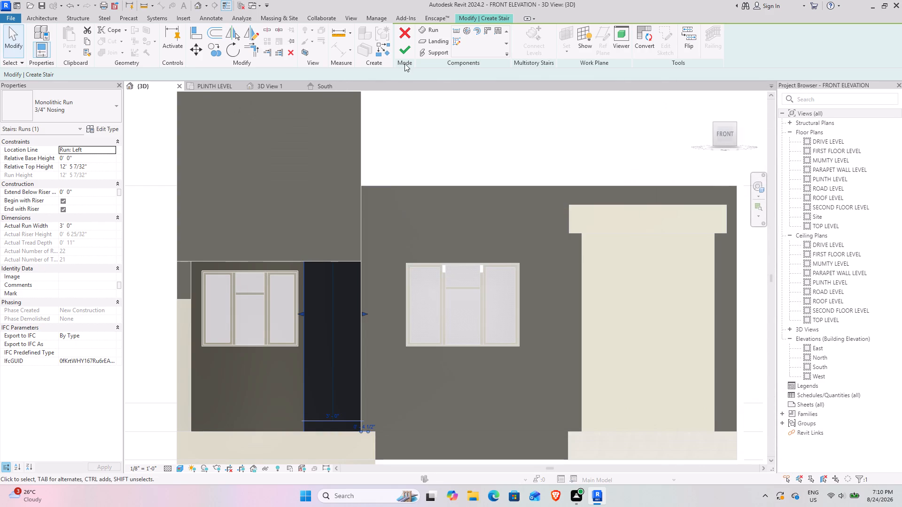
{"action": "left_click", "coordinate": [402, 53]}
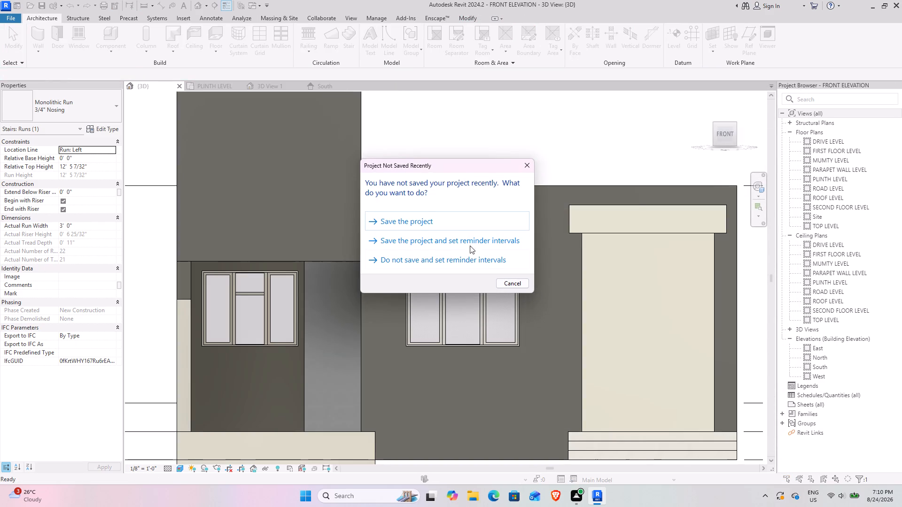
Save the FRONT ELEVATION project.
{"action": "left_click", "coordinate": [452, 225]}
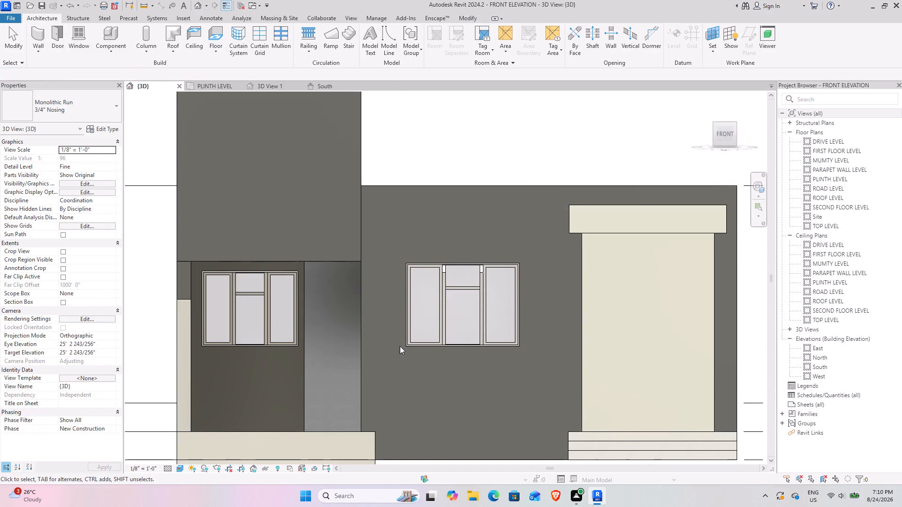
Render the facade in the 3D View 1 perspective to preview its materials, and stop the rendering early.
{"action": "scroll", "coordinate": [425, 224], "scroll_direction": "down", "scroll_amount": 4}
{"action": "left_click", "coordinate": [266, 84]}
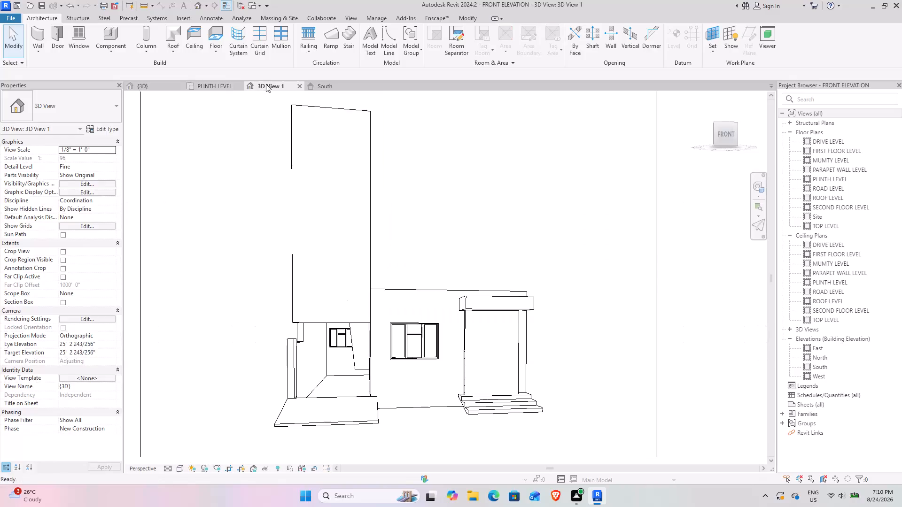
{"action": "scroll", "coordinate": [416, 381], "scroll_direction": "down", "scroll_amount": 3}
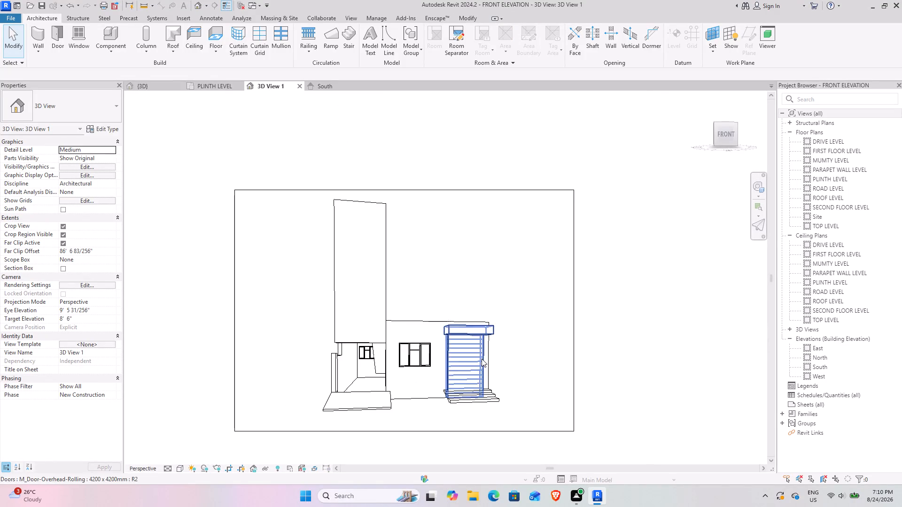
{"action": "scroll", "coordinate": [482, 359], "scroll_direction": "up", "scroll_amount": 7}
{"action": "scroll", "coordinate": [389, 346], "scroll_direction": "down", "scroll_amount": 3}
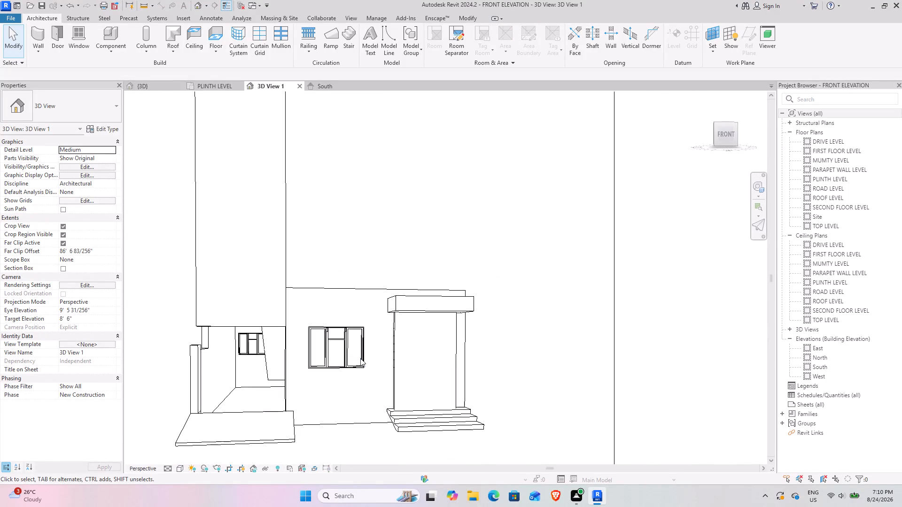
{"action": "middle_click_drag", "start_coordinate": [320, 399], "coordinate": [397, 378]}
{"action": "scroll", "coordinate": [393, 375], "scroll_direction": "down", "scroll_amount": 4}
{"action": "middle_click_drag", "start_coordinate": [423, 336], "coordinate": [423, 341]}
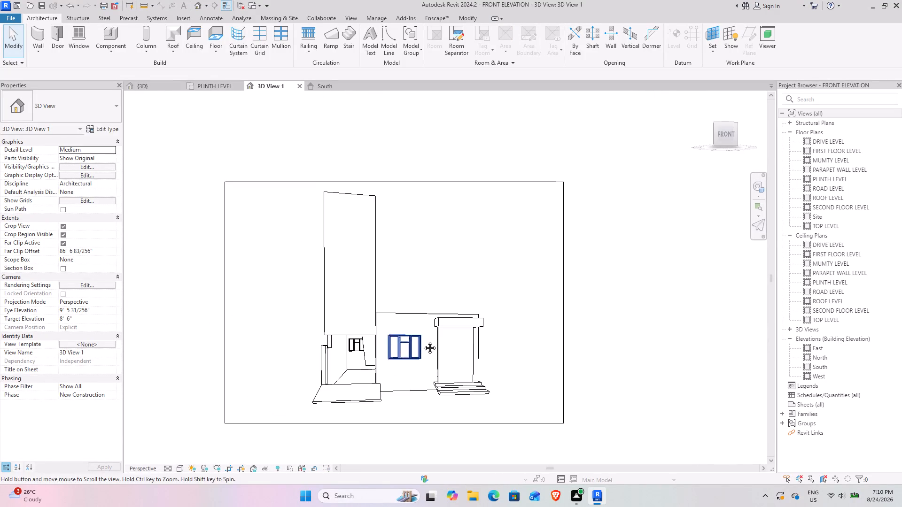
{"action": "middle_click_drag", "start_coordinate": [423, 341], "coordinate": [412, 355]}
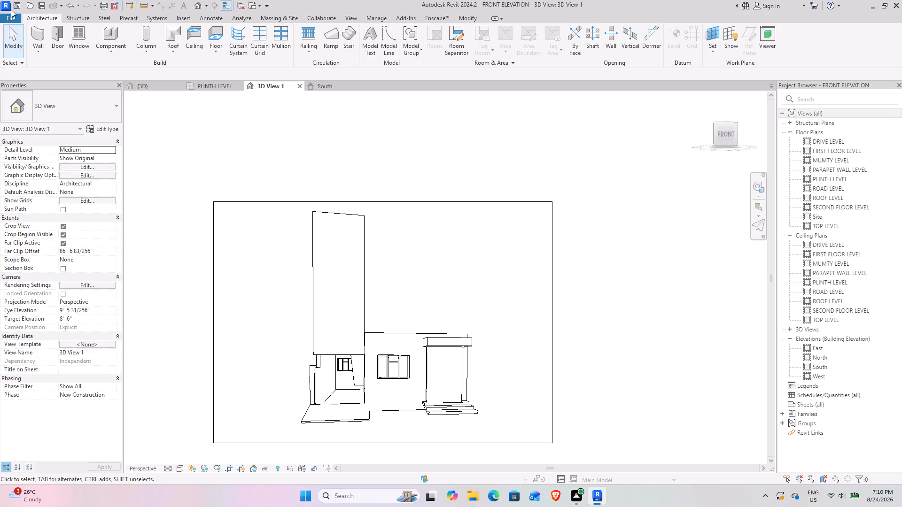
{"action": "left_click", "coordinate": [346, 14]}
{"action": "left_click", "coordinate": [232, 30]}
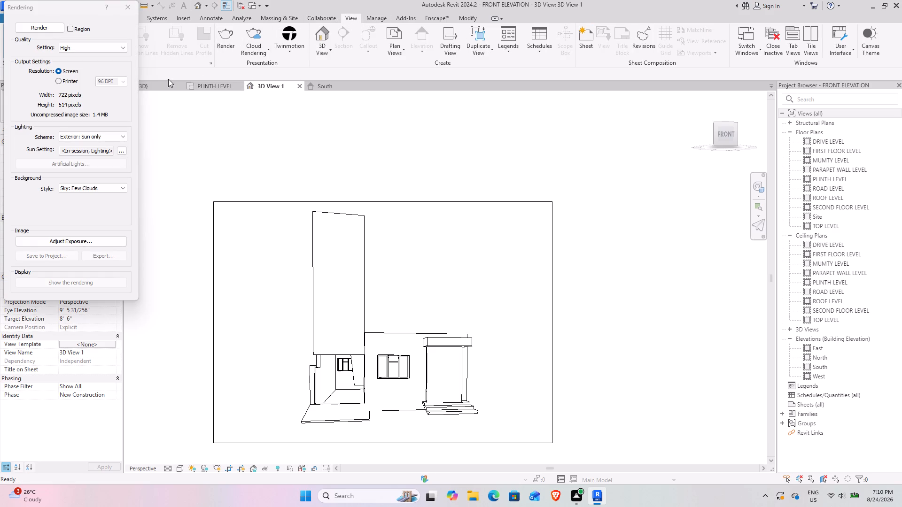
{"action": "left_click", "coordinate": [45, 28]}
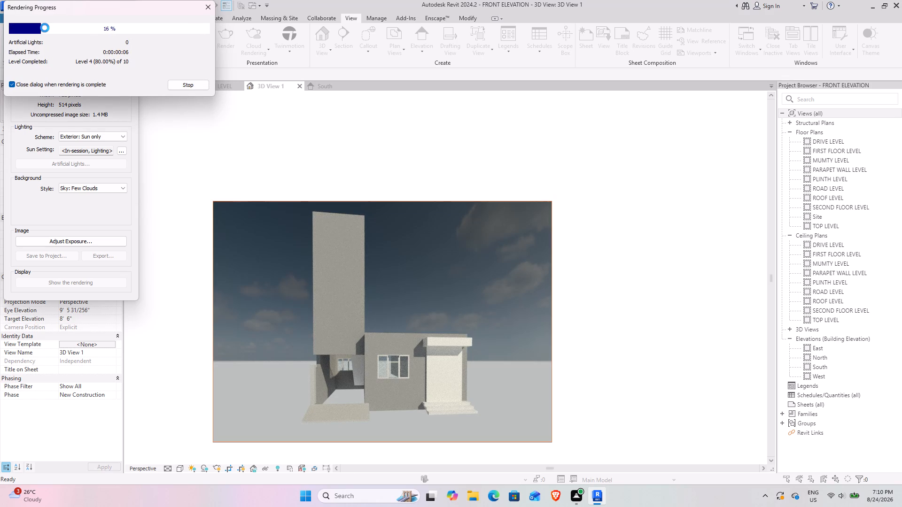
{"action": "scroll", "coordinate": [362, 378], "scroll_direction": "up", "scroll_amount": 8}
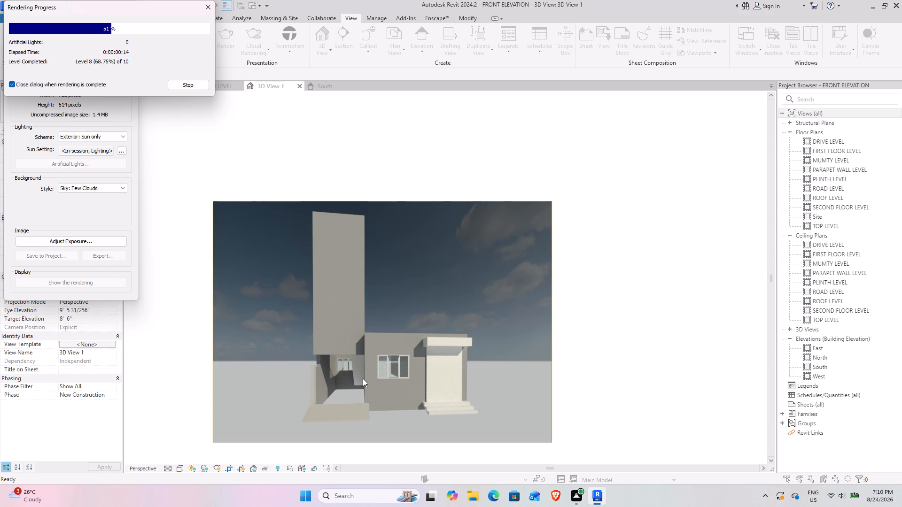
{"action": "left_click", "coordinate": [204, 1]}
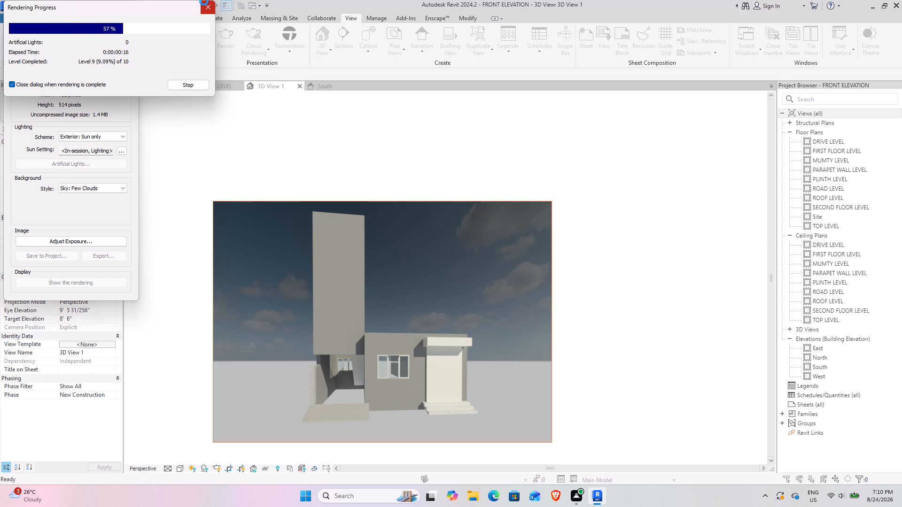
Close the rendering of 3D View 1 and return to the {3D} view of the facade.
{"action": "left_click", "coordinate": [472, 248]}
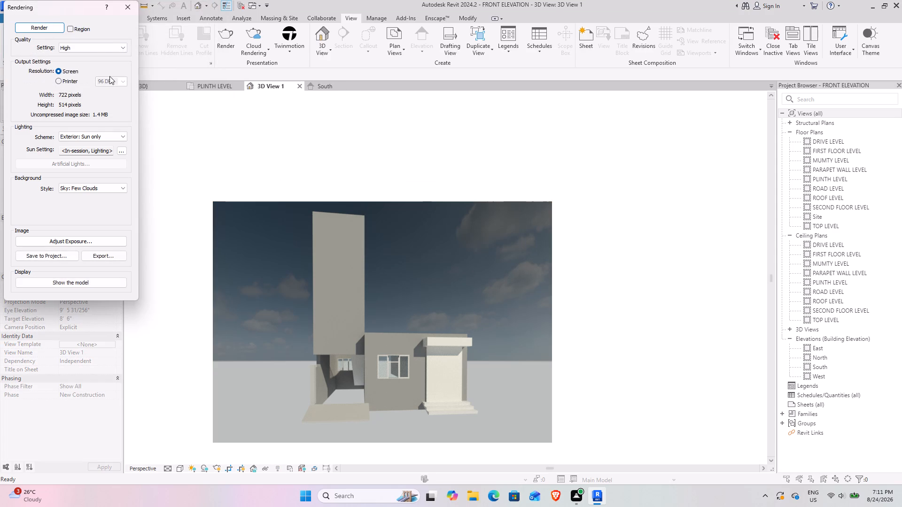
{"action": "left_click", "coordinate": [124, 8]}
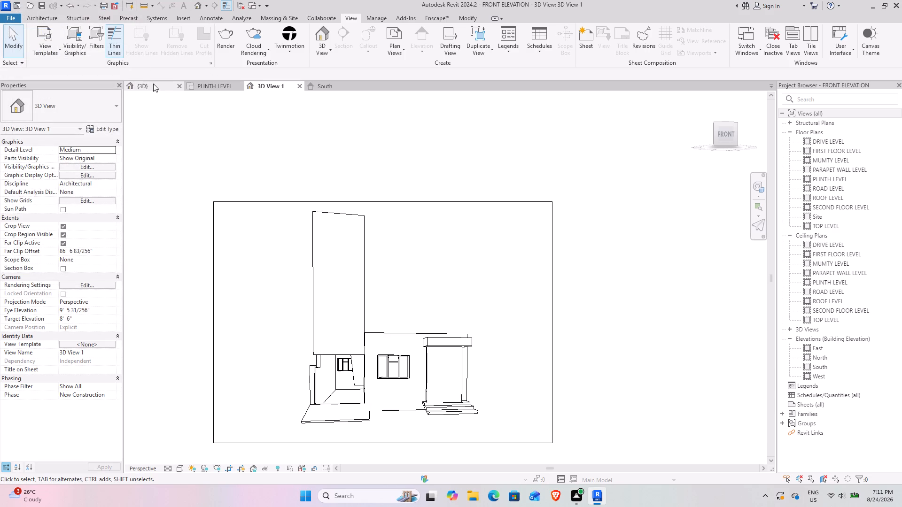
{"action": "left_click", "coordinate": [152, 85]}
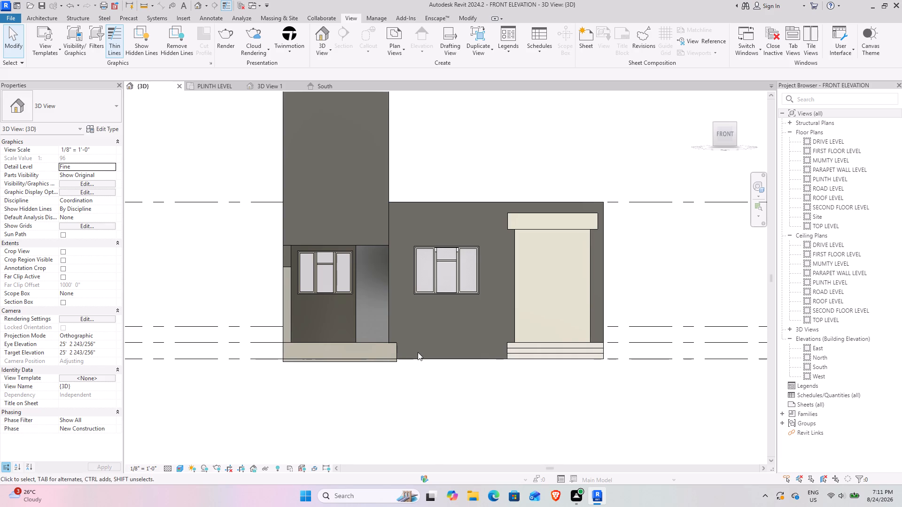
Create a new material named ramp from the Ramp Material parameter of the Ramp 3 type at the recessed ground-floor window.
{"action": "left_click", "coordinate": [388, 359]}
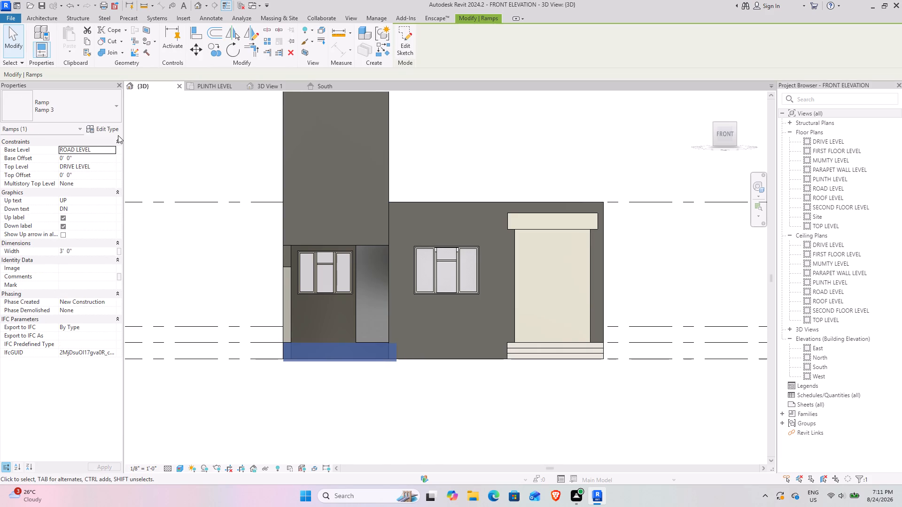
{"action": "left_click", "coordinate": [108, 123]}
{"action": "left_click", "coordinate": [111, 107]}
{"action": "left_click", "coordinate": [108, 129]}
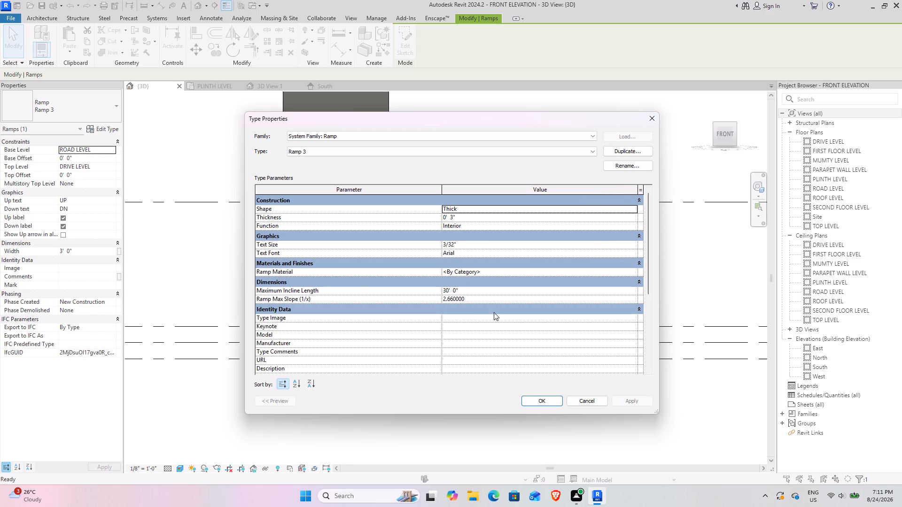
{"action": "left_click", "coordinate": [609, 272]}
{"action": "left_click", "coordinate": [633, 272]}
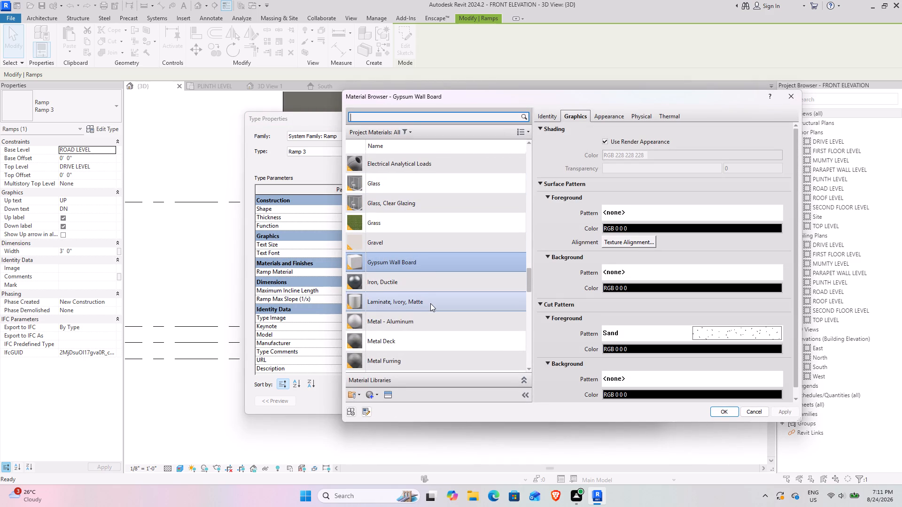
{"action": "left_click", "coordinate": [373, 396]}
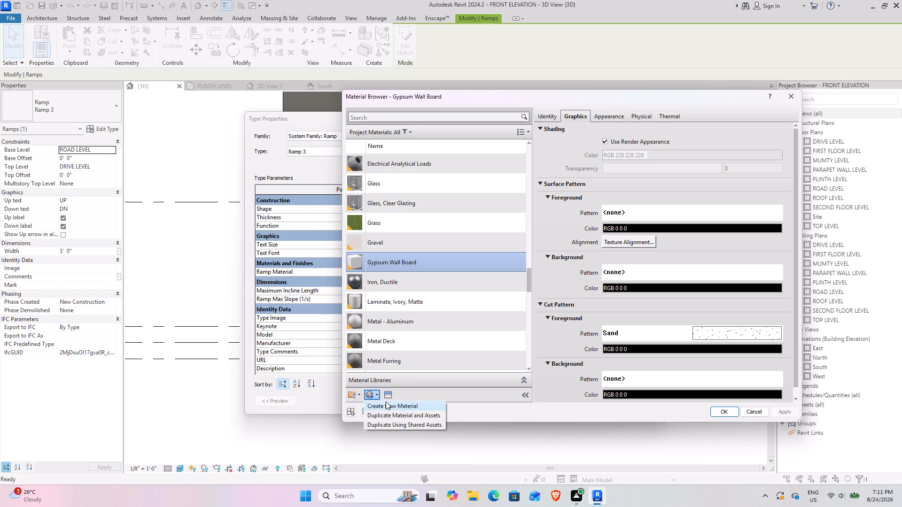
{"action": "left_click", "coordinate": [386, 401]}
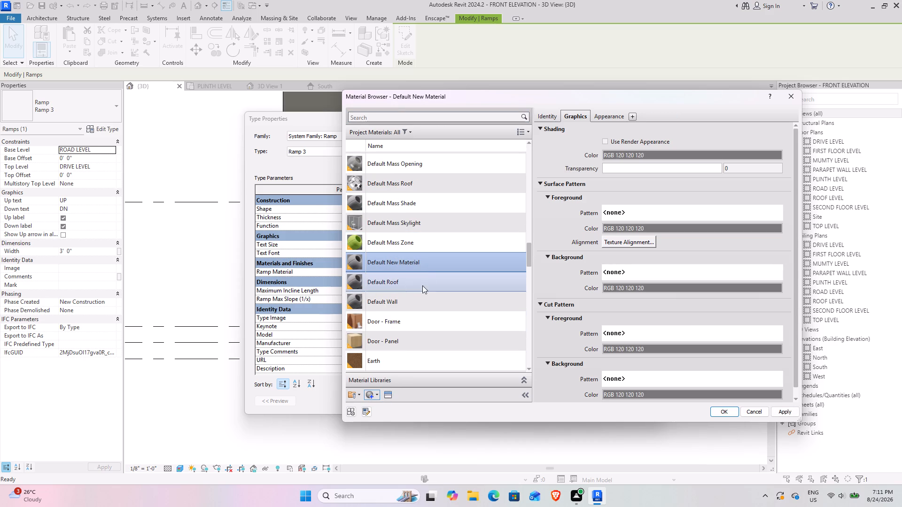
{"action": "right_click", "coordinate": [428, 262]}
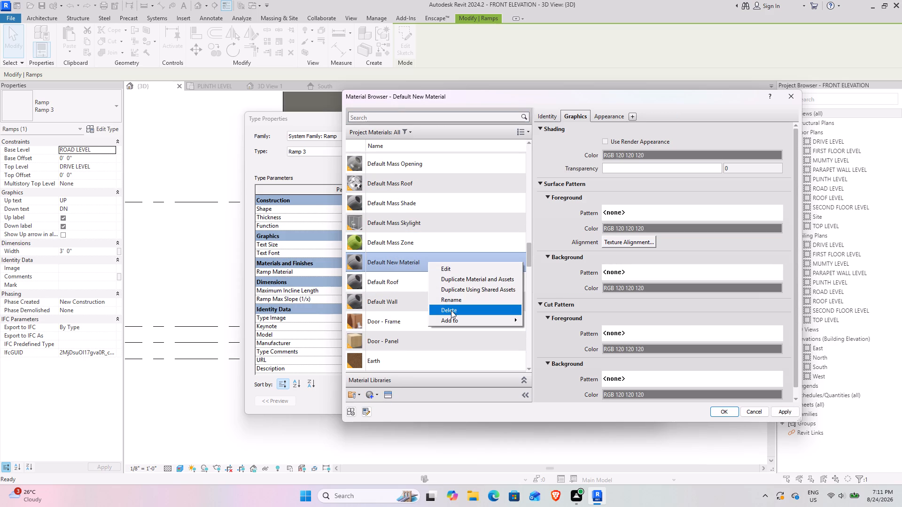
{"action": "left_click", "coordinate": [446, 302]}
{"action": "type", "text": "ramp"}
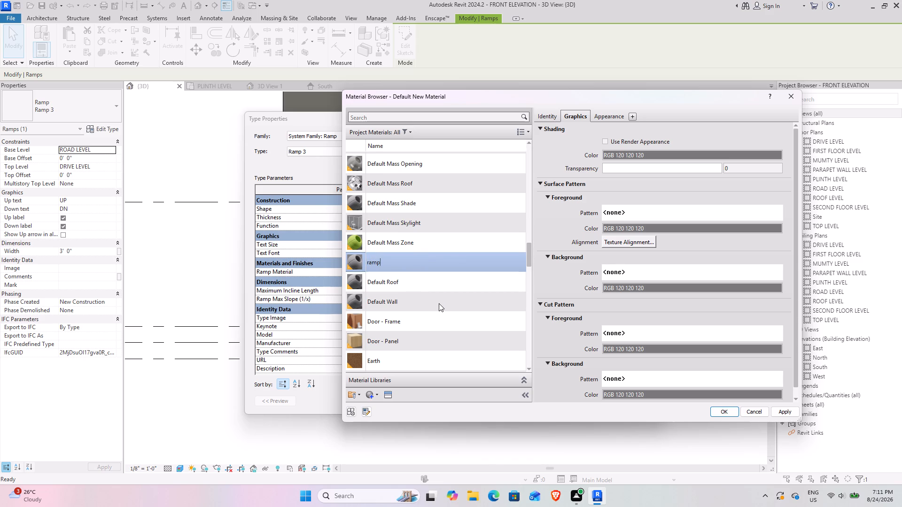
{"action": "key", "text": "space"}
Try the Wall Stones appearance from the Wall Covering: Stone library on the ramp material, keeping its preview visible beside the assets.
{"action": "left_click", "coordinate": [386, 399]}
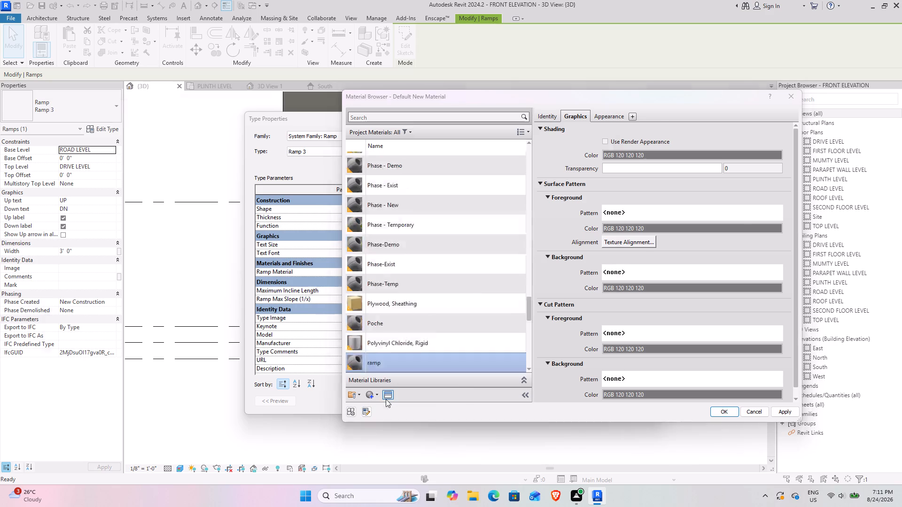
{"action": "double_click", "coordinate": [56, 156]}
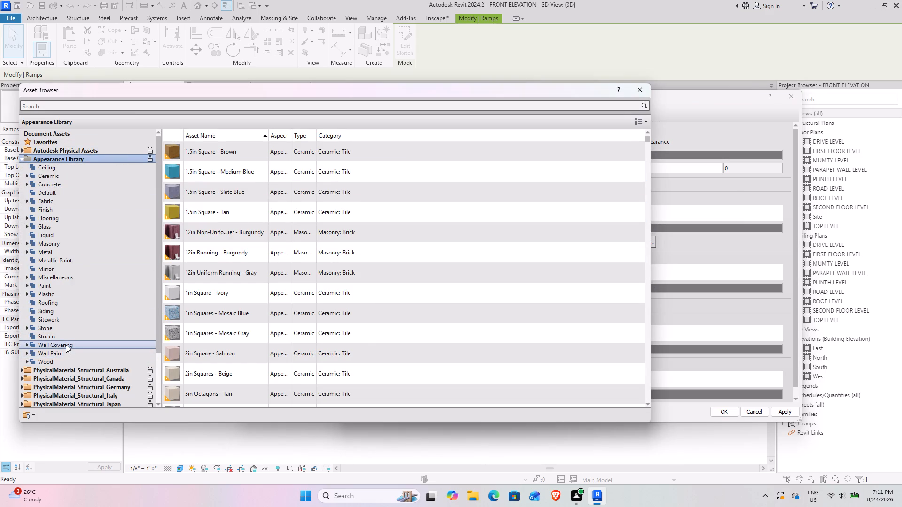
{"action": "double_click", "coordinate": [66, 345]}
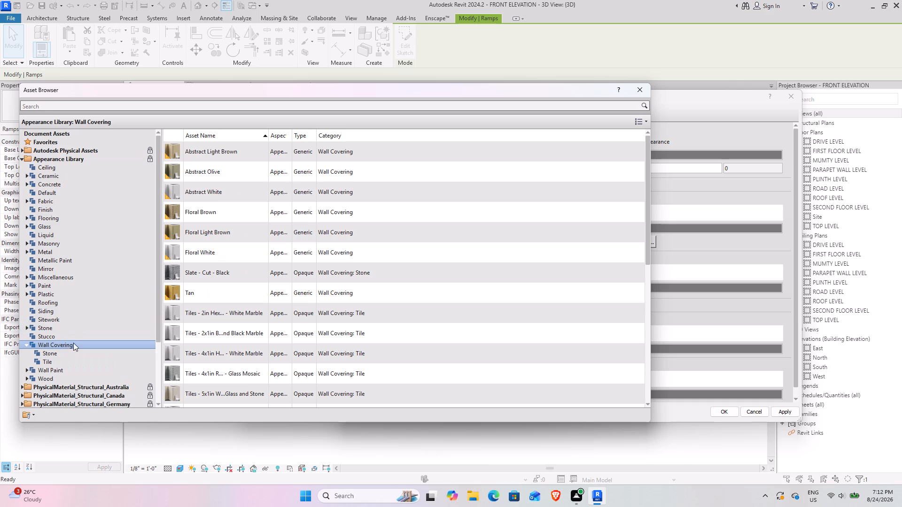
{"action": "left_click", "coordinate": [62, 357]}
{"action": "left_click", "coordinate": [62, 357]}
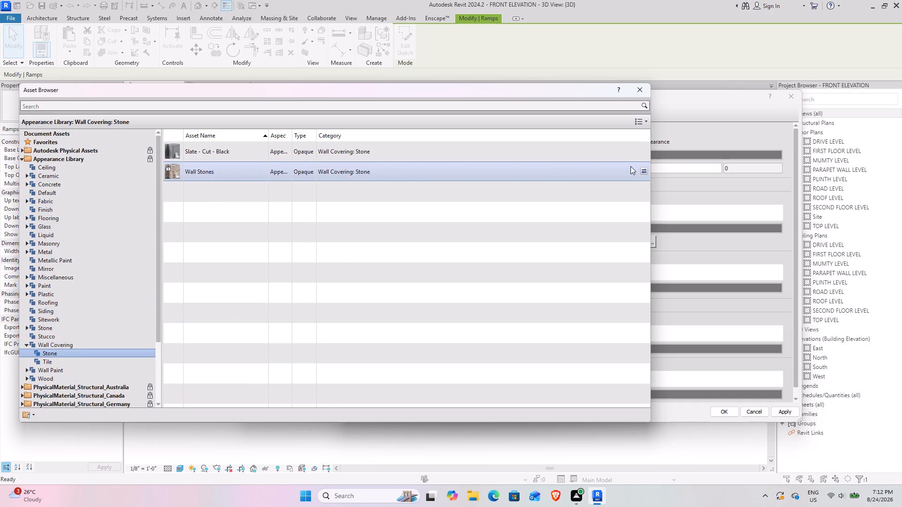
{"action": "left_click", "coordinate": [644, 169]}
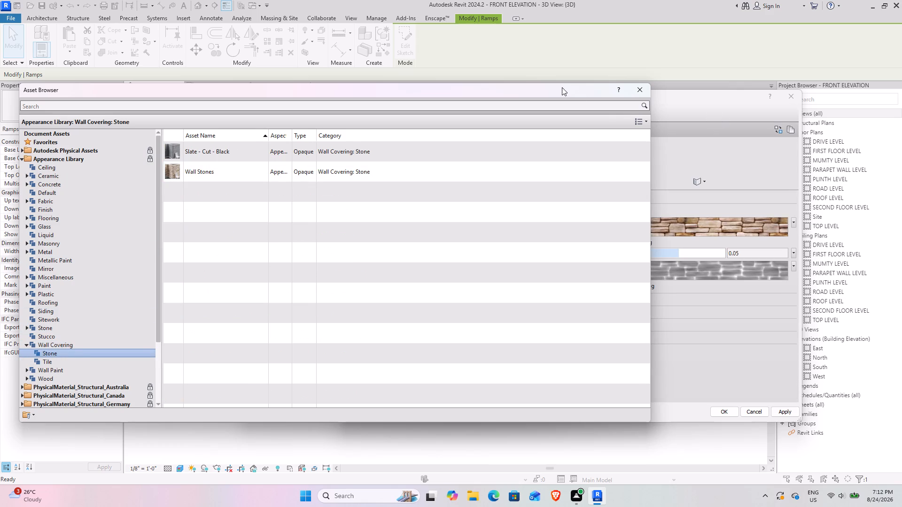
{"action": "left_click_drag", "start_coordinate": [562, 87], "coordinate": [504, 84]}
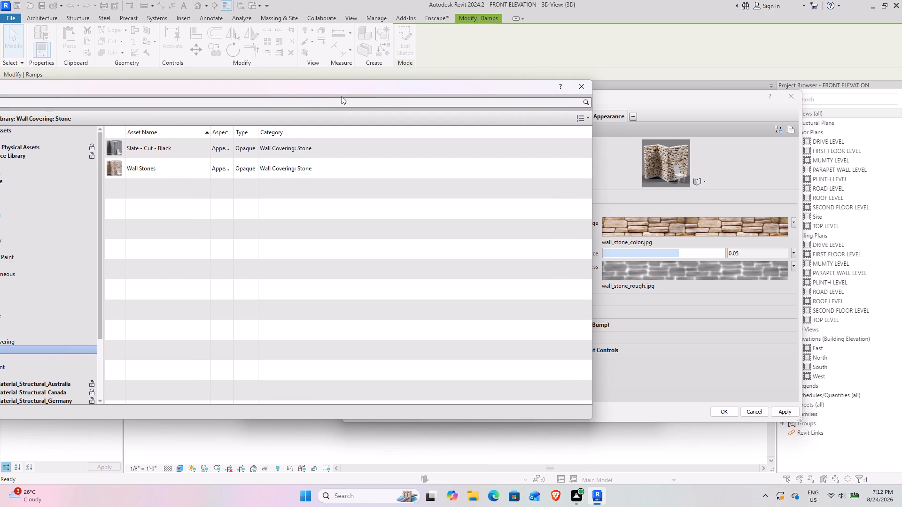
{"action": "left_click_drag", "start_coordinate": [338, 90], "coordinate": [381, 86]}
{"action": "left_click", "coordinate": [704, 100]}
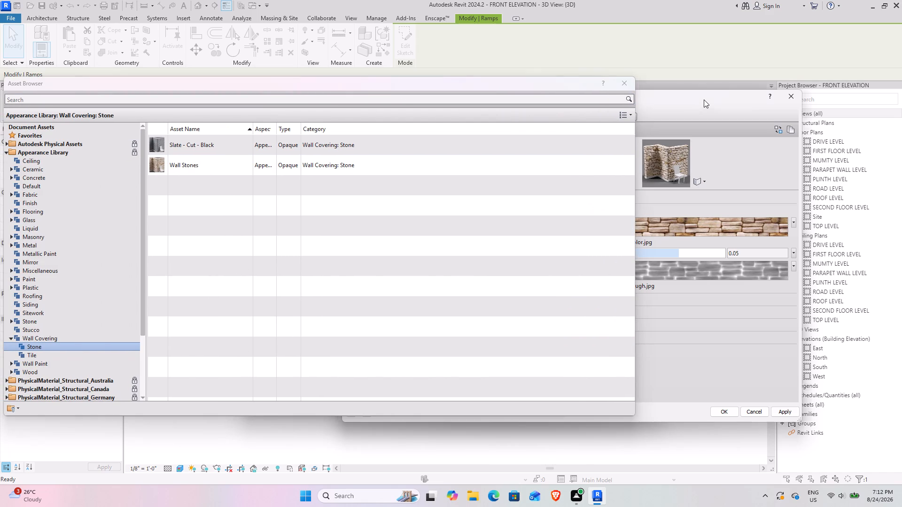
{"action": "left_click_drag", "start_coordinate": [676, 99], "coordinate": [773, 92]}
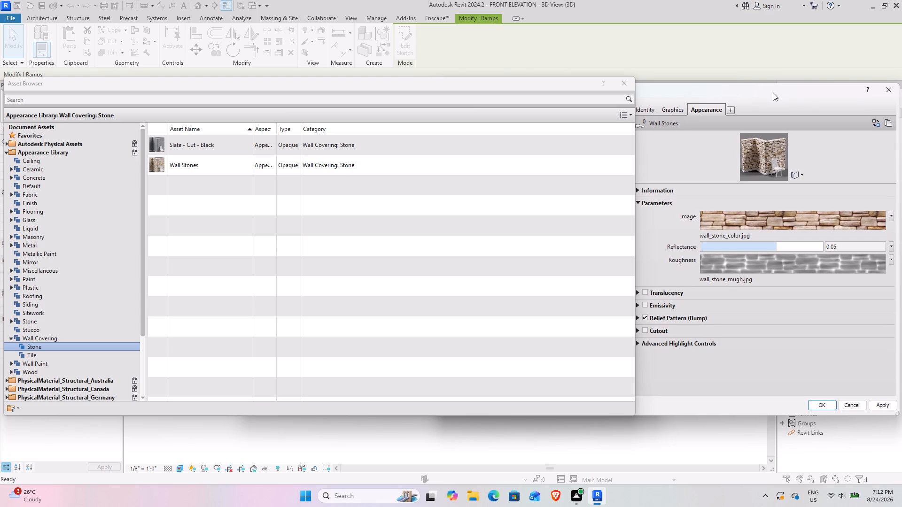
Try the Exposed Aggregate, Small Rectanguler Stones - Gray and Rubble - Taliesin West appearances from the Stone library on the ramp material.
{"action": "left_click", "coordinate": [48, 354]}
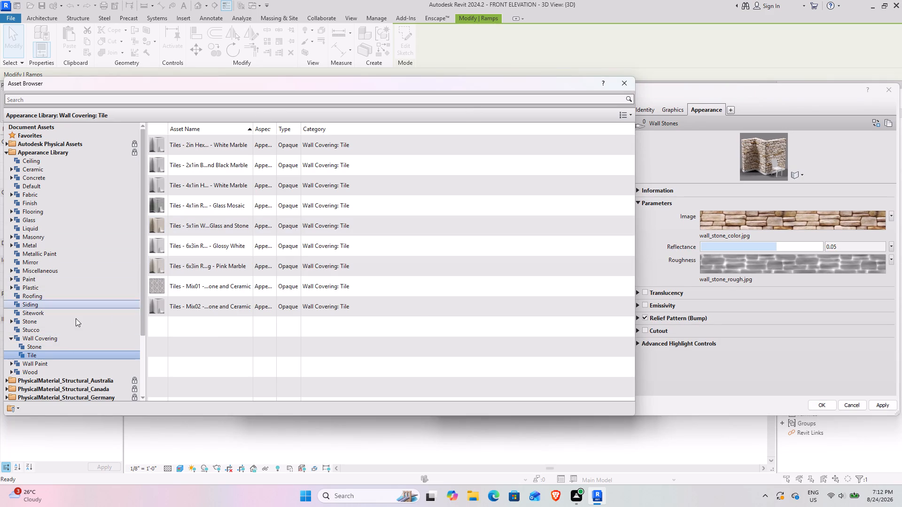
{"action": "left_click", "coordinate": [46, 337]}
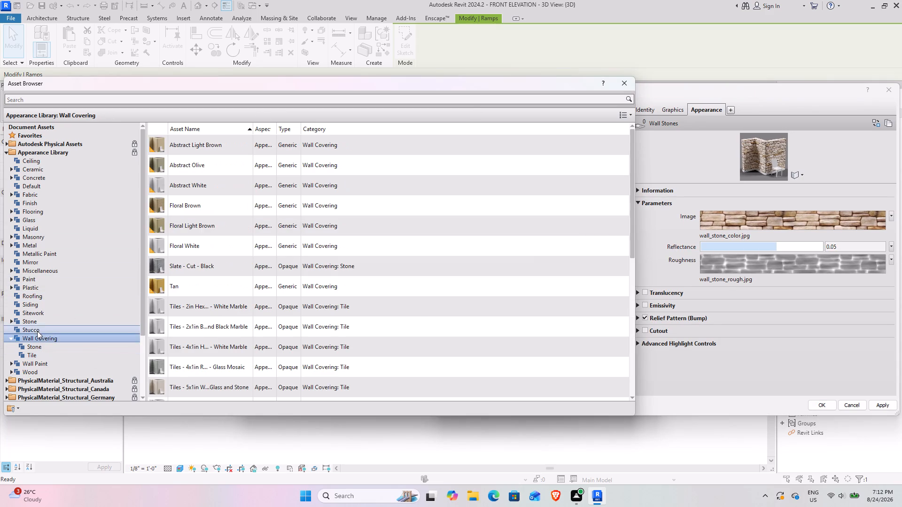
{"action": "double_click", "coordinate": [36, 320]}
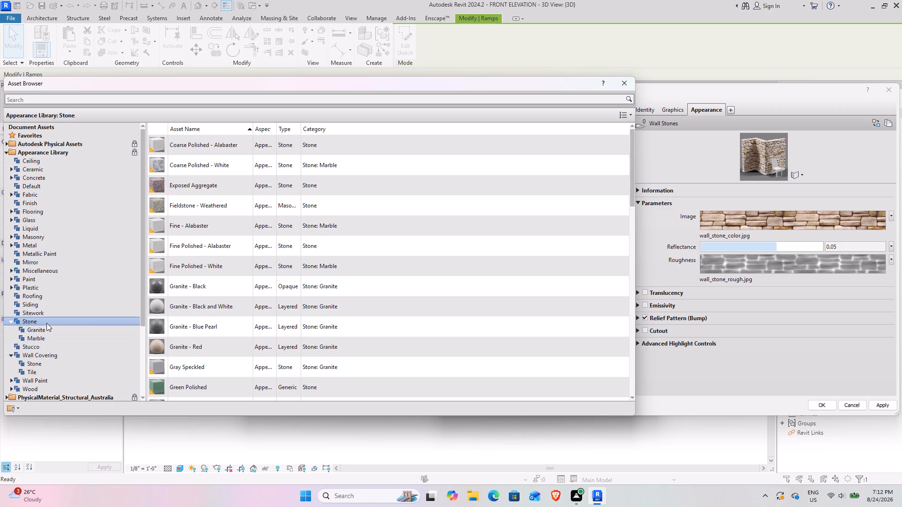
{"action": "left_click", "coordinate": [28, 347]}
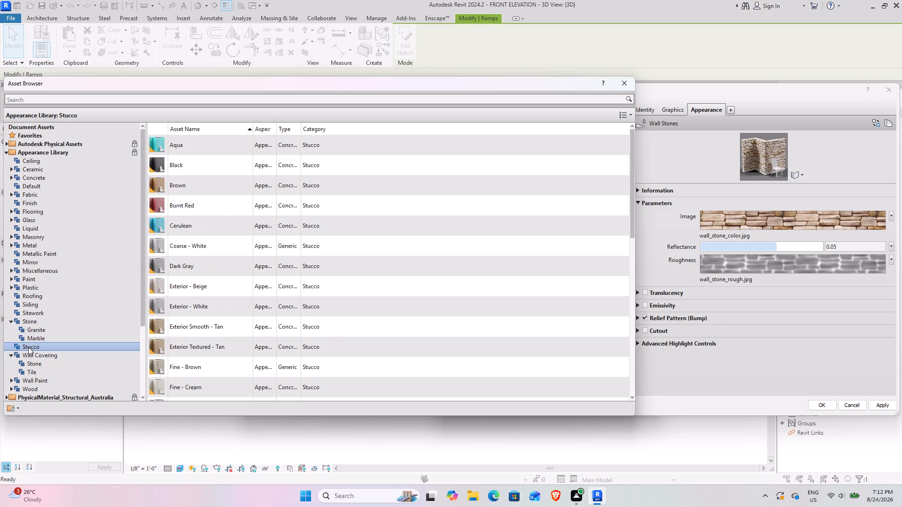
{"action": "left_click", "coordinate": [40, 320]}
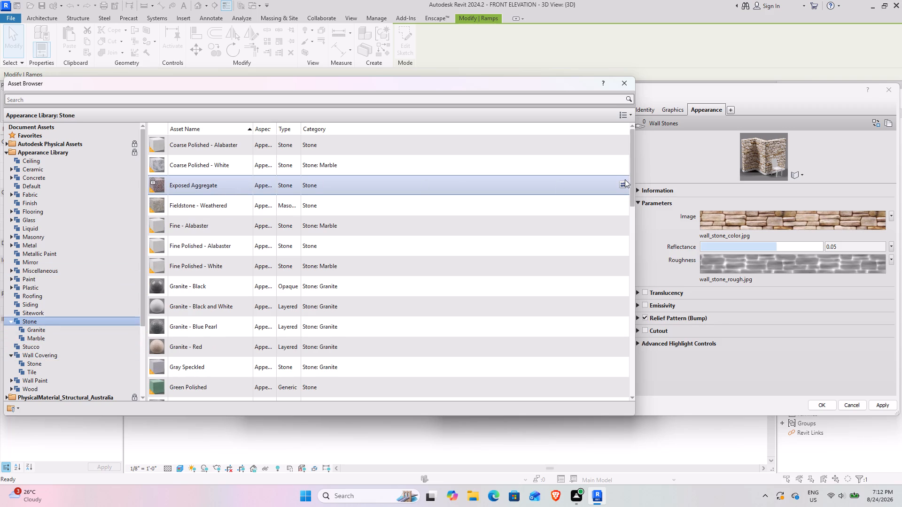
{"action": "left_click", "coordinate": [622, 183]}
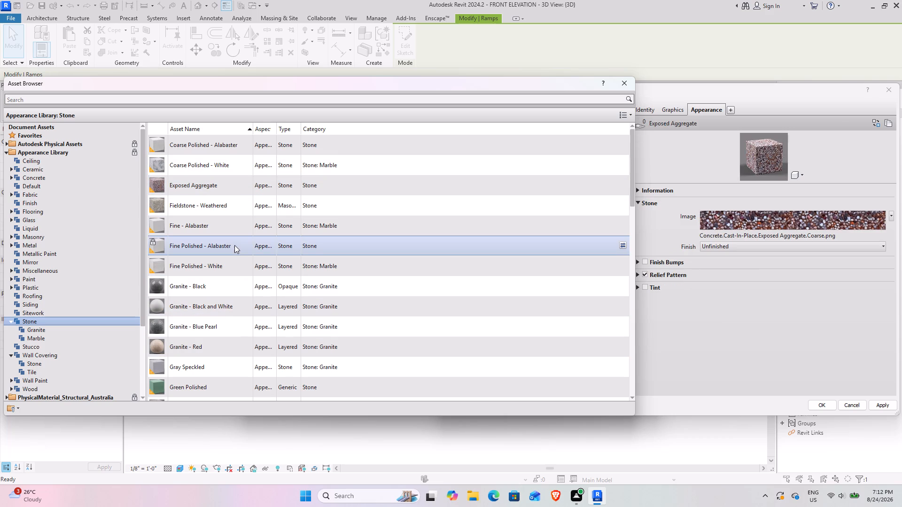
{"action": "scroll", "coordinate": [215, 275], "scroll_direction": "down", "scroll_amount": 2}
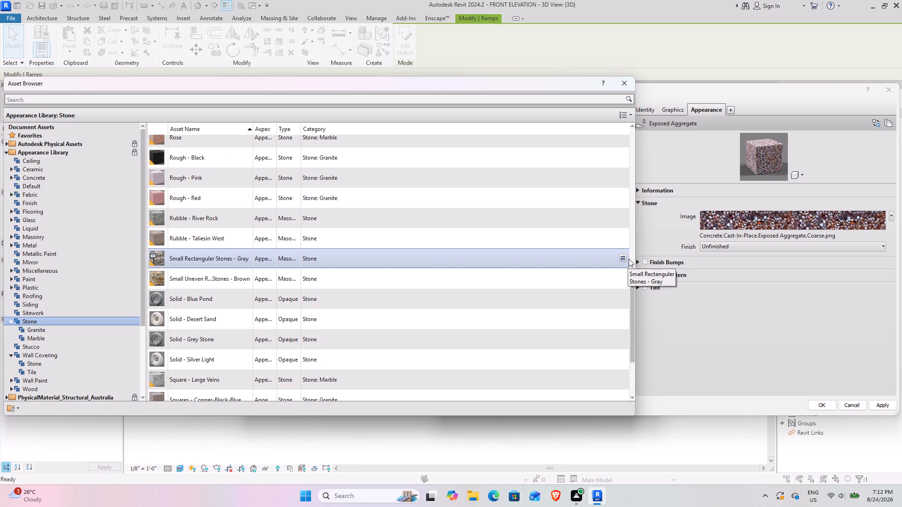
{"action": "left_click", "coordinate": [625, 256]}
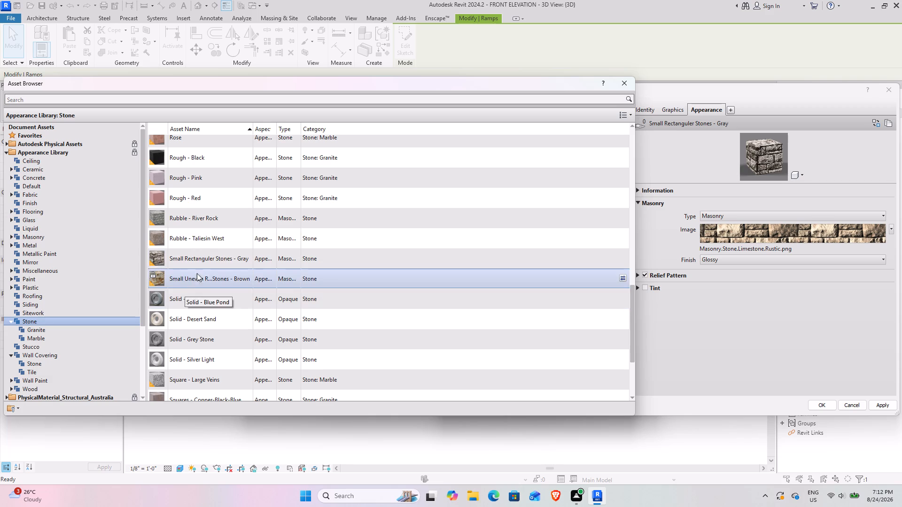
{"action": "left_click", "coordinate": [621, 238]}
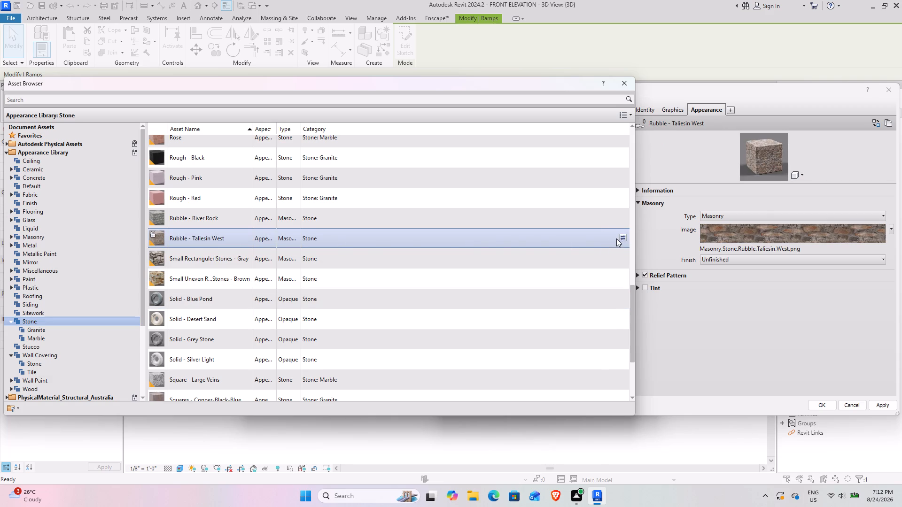
Replace the ramp material's appearance with Small Uneven Rectanguler Stones - Brown from the Stone library.
{"action": "scroll", "coordinate": [474, 340], "scroll_direction": "down", "scroll_amount": 1}
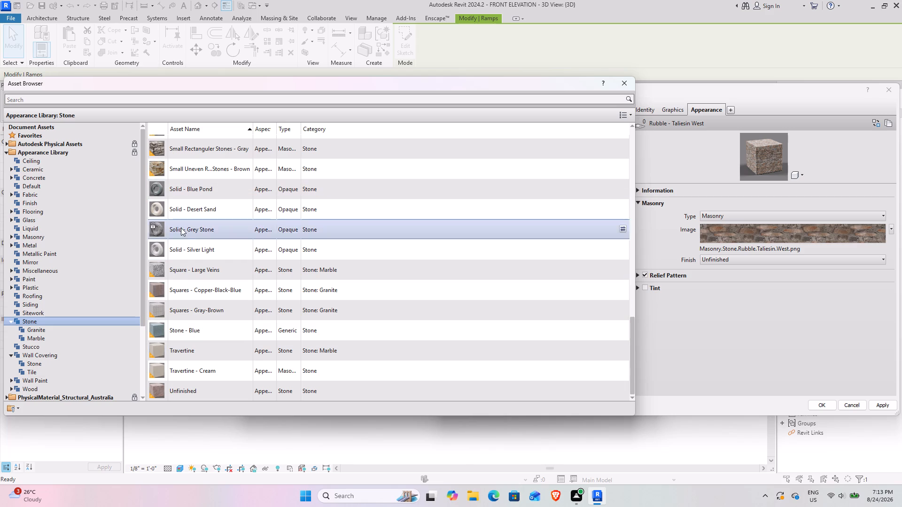
{"action": "scroll", "coordinate": [219, 288], "scroll_direction": "down", "scroll_amount": 2}
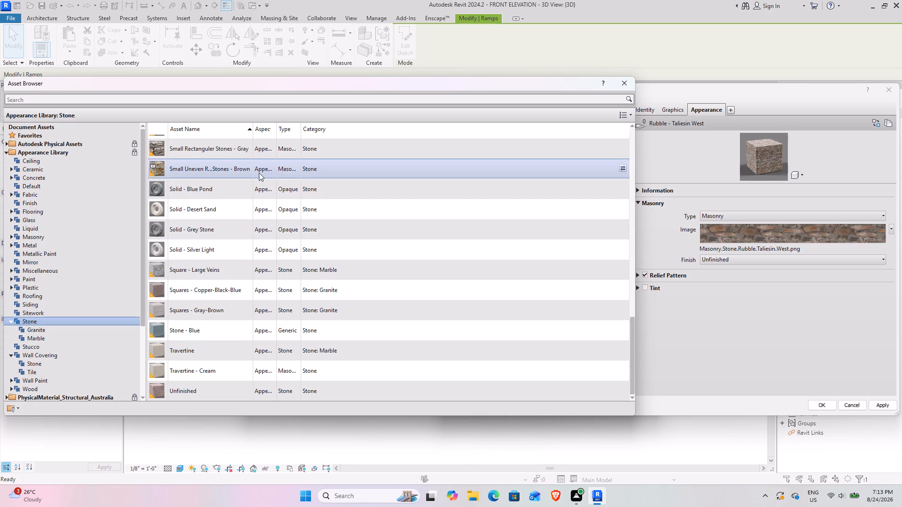
{"action": "left_click", "coordinate": [623, 168]}
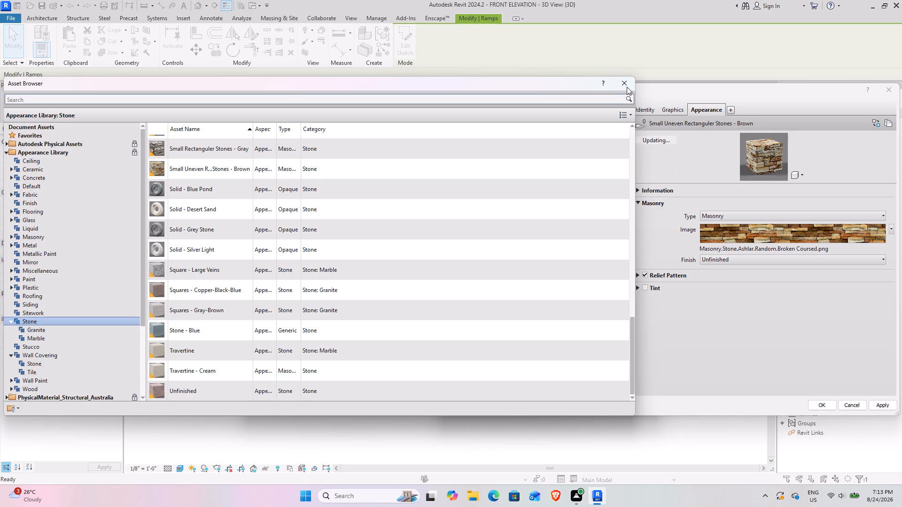
{"action": "left_click", "coordinate": [625, 83]}
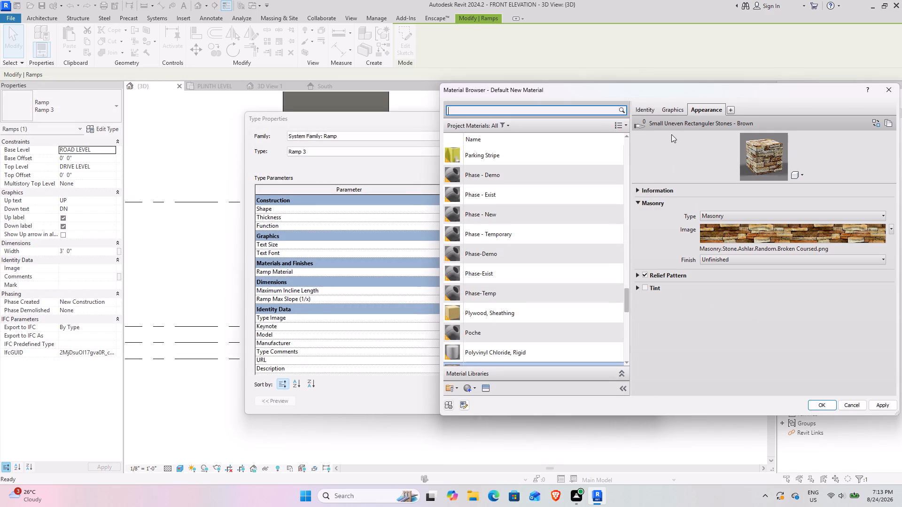
Make the ramp material's shading use its render appearance and assign it as the Ramp 3 type's ramp material.
{"action": "left_click", "coordinate": [673, 109]}
{"action": "left_click", "coordinate": [705, 137]}
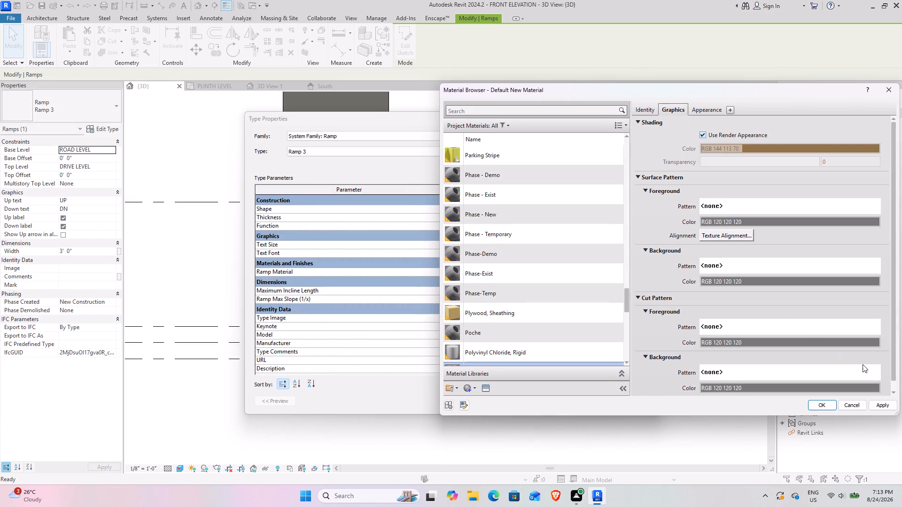
{"action": "left_click", "coordinate": [887, 403]}
{"action": "left_click", "coordinate": [825, 406]}
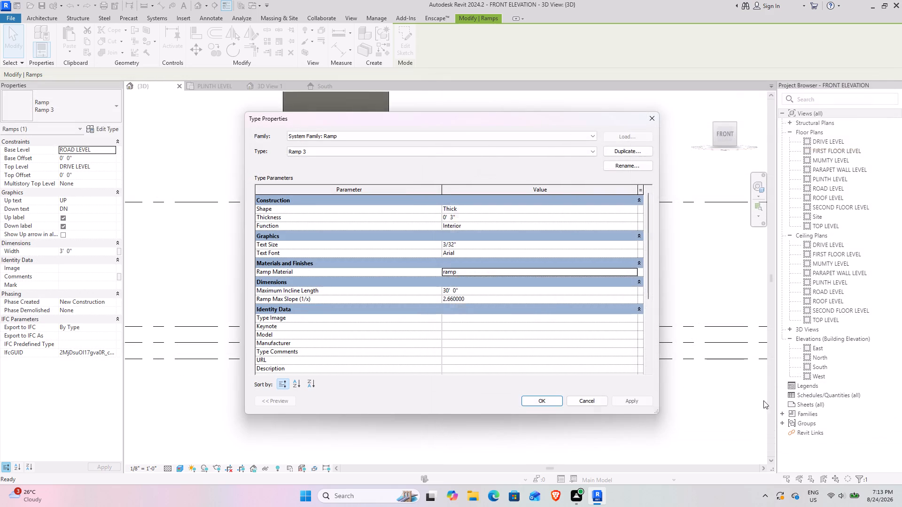
{"action": "left_click", "coordinate": [634, 402]}
{"action": "left_click", "coordinate": [553, 401]}
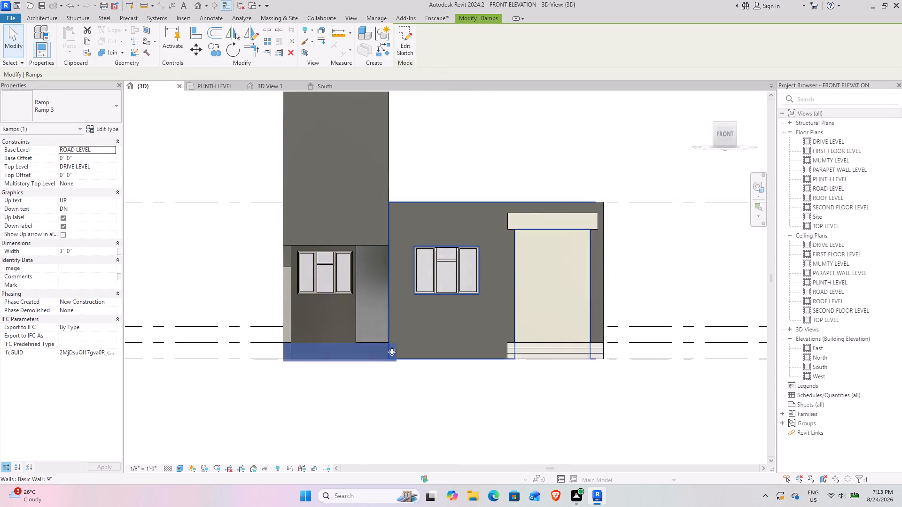
Examine the stone appearance on the front ramp in the 3D view from the front, above and the side.
{"action": "left_click", "coordinate": [355, 381]}
{"action": "scroll", "coordinate": [368, 365], "scroll_direction": "down", "scroll_amount": 2}
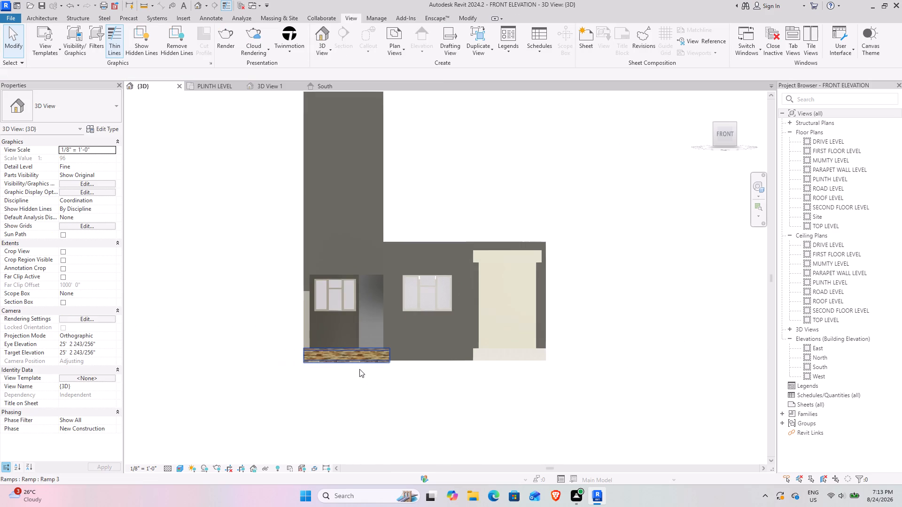
{"action": "middle_click_drag", "start_coordinate": [358, 369], "coordinate": [346, 429], "text": "shift"}
{"action": "scroll", "coordinate": [334, 368], "scroll_direction": "up", "scroll_amount": 8}
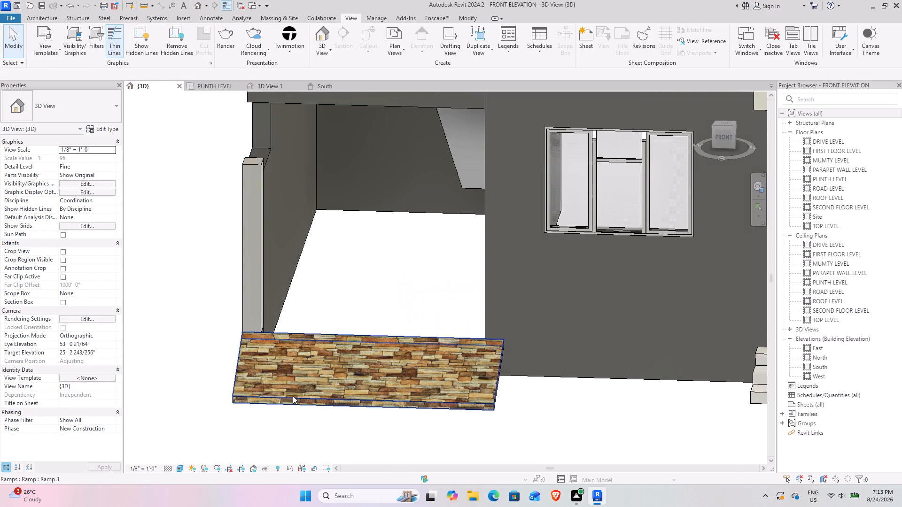
{"action": "middle_click_drag", "start_coordinate": [292, 396], "coordinate": [327, 430], "text": "shift"}
{"action": "scroll", "coordinate": [361, 377], "scroll_direction": "up", "scroll_amount": 7}
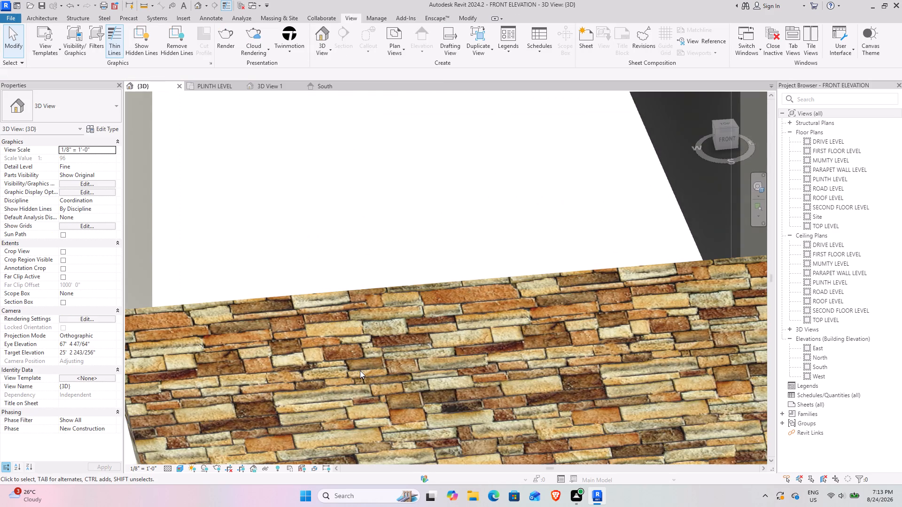
{"action": "scroll", "coordinate": [325, 365], "scroll_direction": "down", "scroll_amount": 8}
{"action": "middle_click_drag", "start_coordinate": [301, 391], "coordinate": [359, 296], "text": "shift"}
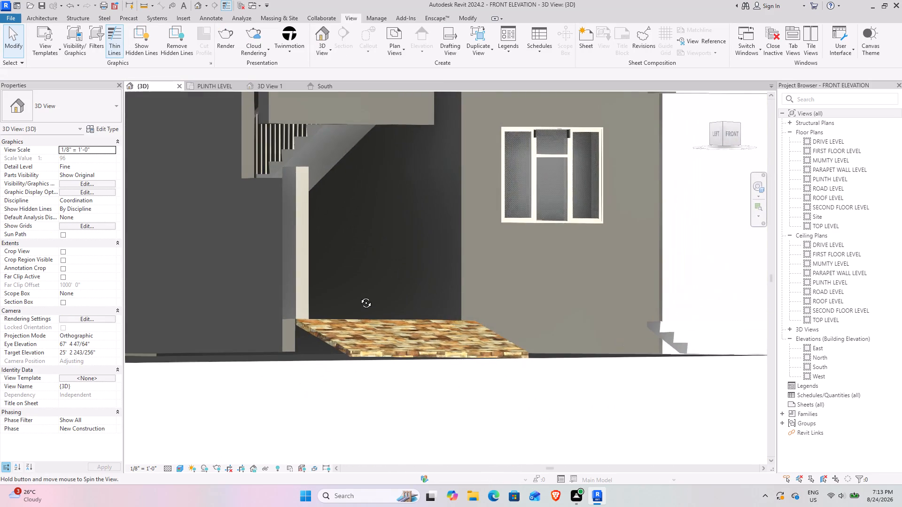
{"action": "middle_click_drag", "start_coordinate": [359, 296], "coordinate": [216, 335], "text": "shift"}
{"action": "middle_click_drag", "start_coordinate": [182, 365], "coordinate": [227, 346], "text": "shift"}
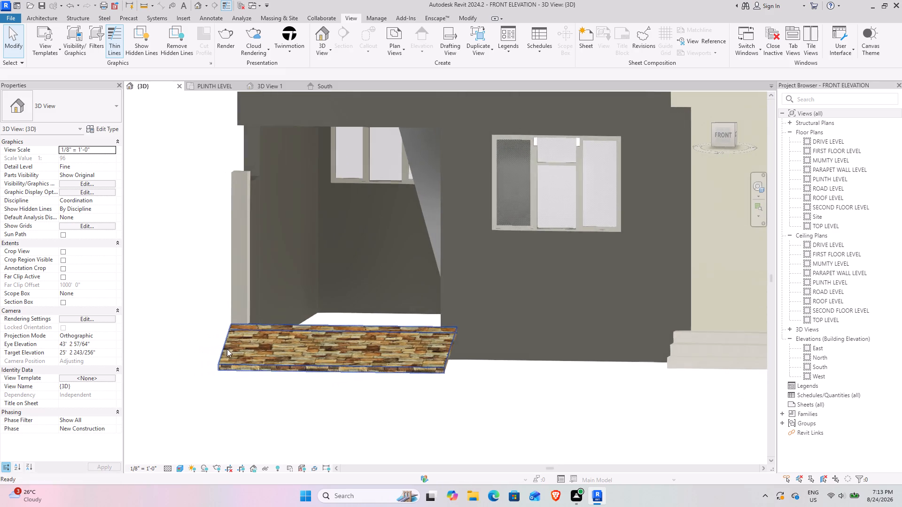
Replace the Ramp 3 type's ramp material appearance with Diamond - Rosette from the Flooring appearance library and apply it to the type.
{"action": "left_click", "coordinate": [291, 368]}
{"action": "left_click", "coordinate": [102, 127]}
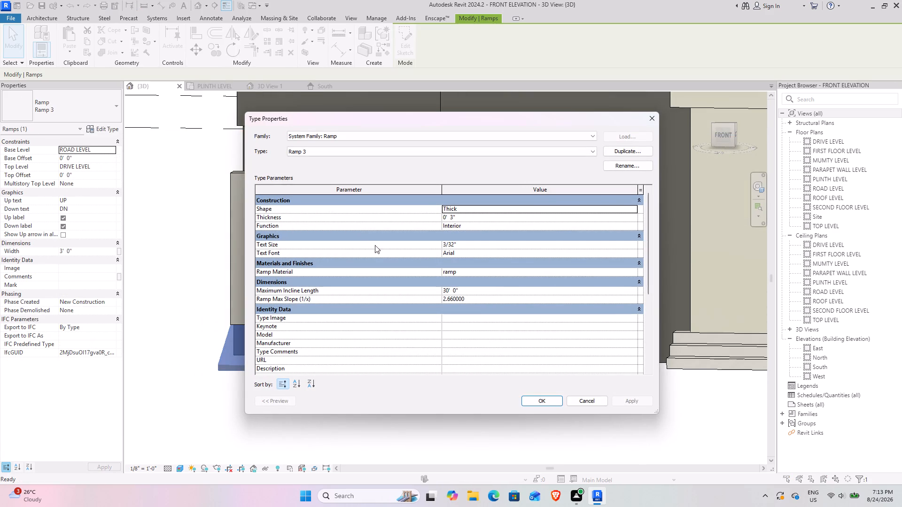
{"action": "left_click", "coordinate": [634, 274]}
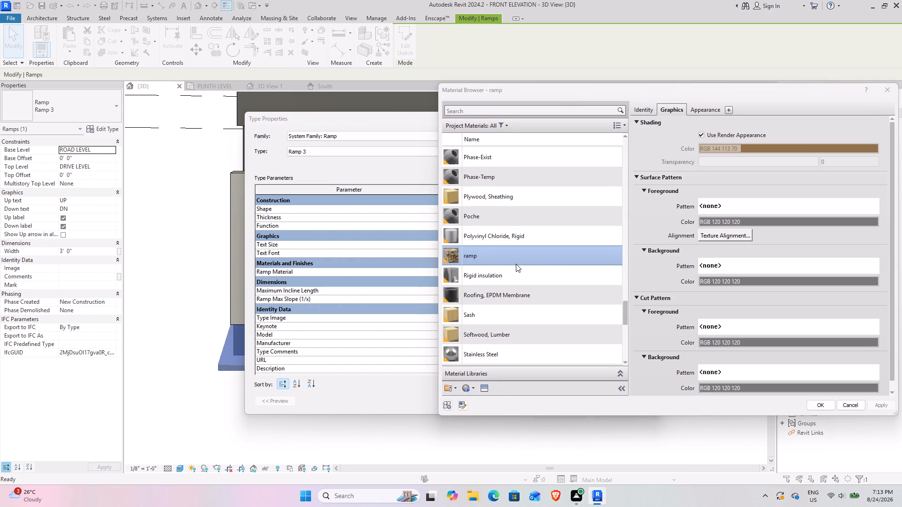
{"action": "left_click", "coordinate": [484, 384]}
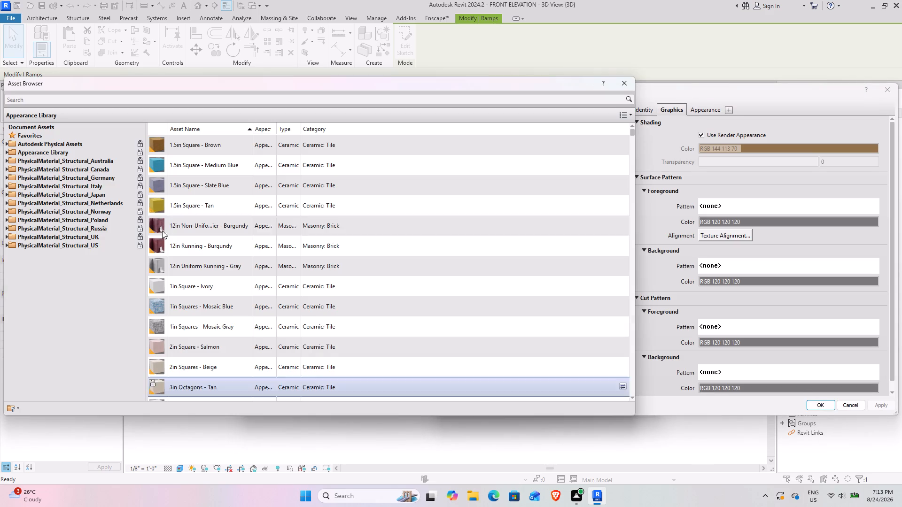
{"action": "double_click", "coordinate": [68, 151]}
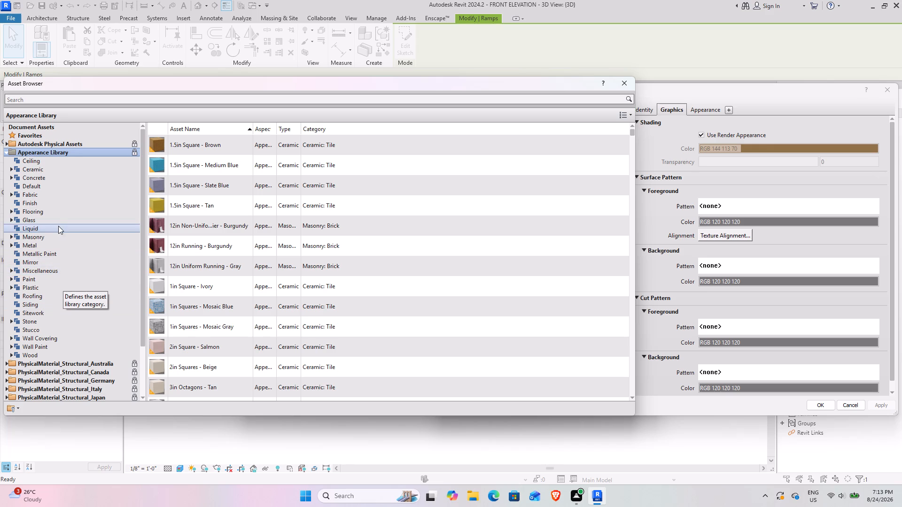
{"action": "double_click", "coordinate": [61, 210]}
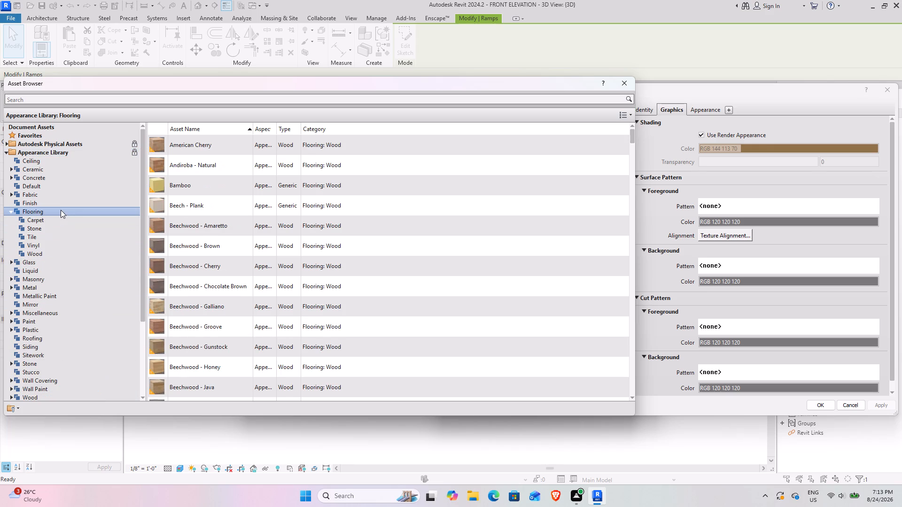
{"action": "scroll", "coordinate": [257, 315], "scroll_direction": "down", "scroll_amount": 2}
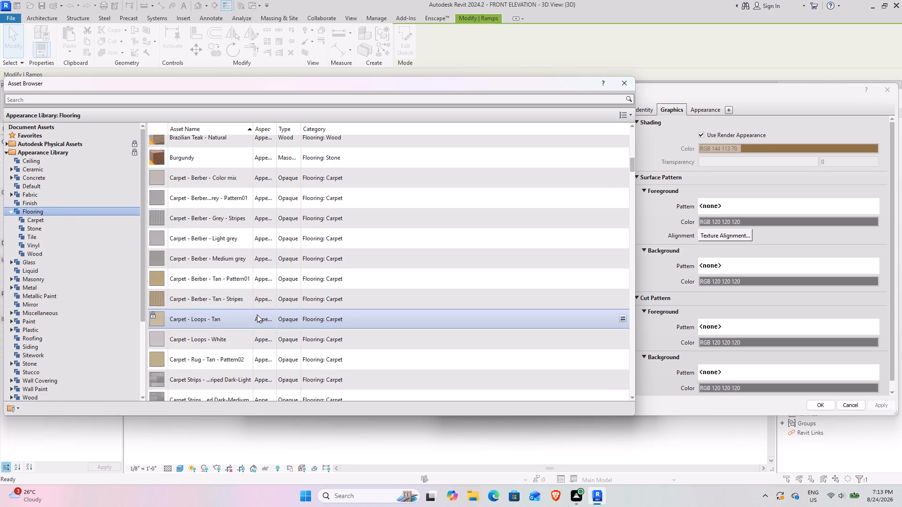
{"action": "scroll", "coordinate": [255, 315], "scroll_direction": "down", "scroll_amount": 3}
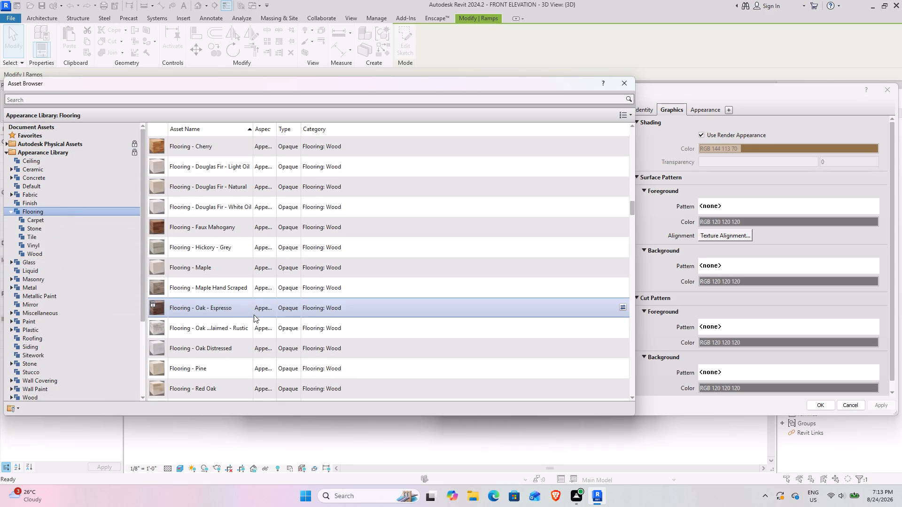
{"action": "scroll", "coordinate": [254, 315], "scroll_direction": "up", "scroll_amount": 1}
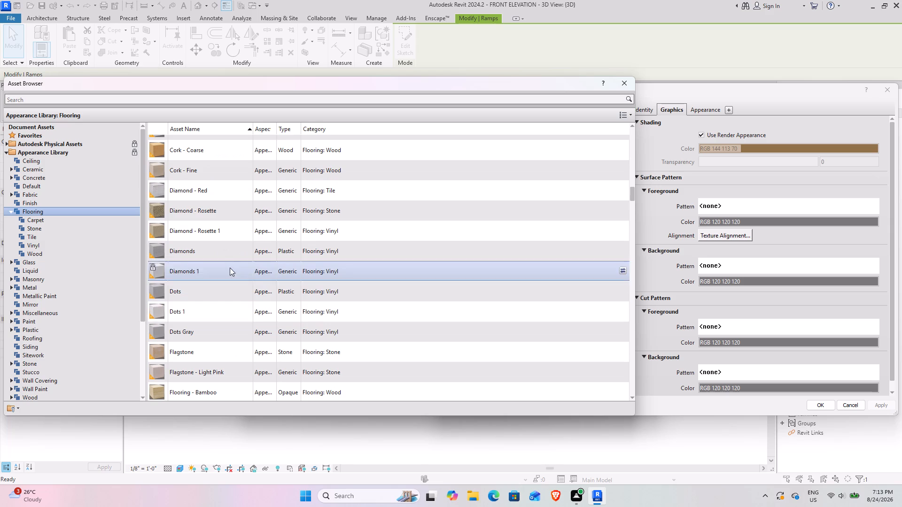
{"action": "left_click", "coordinate": [622, 208]}
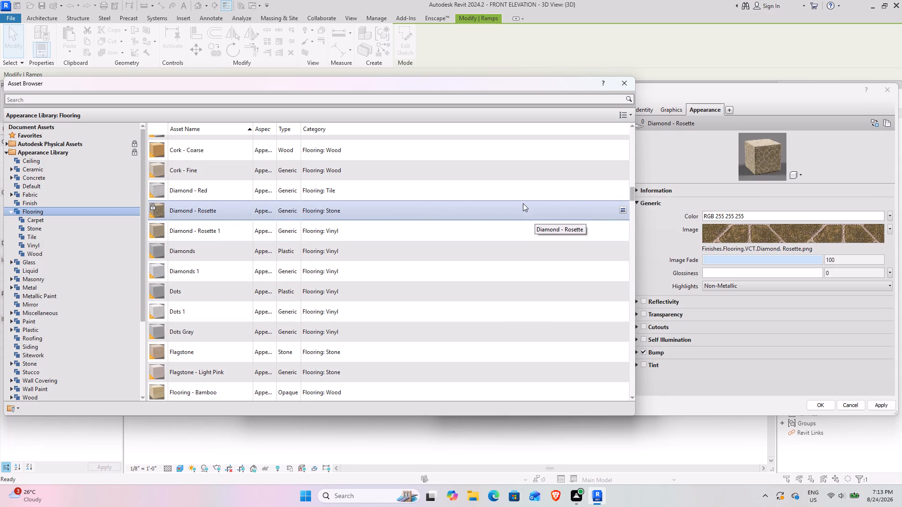
{"action": "left_click", "coordinate": [623, 88]}
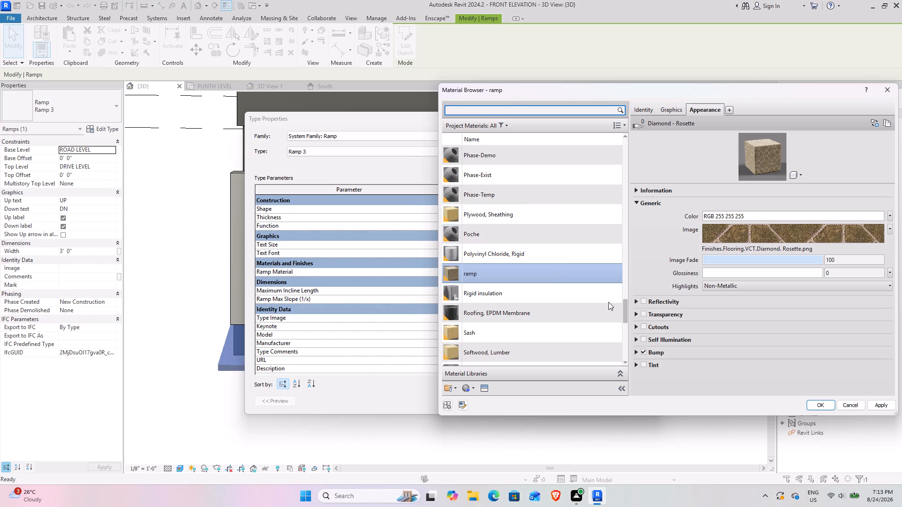
{"action": "left_click", "coordinate": [669, 108]}
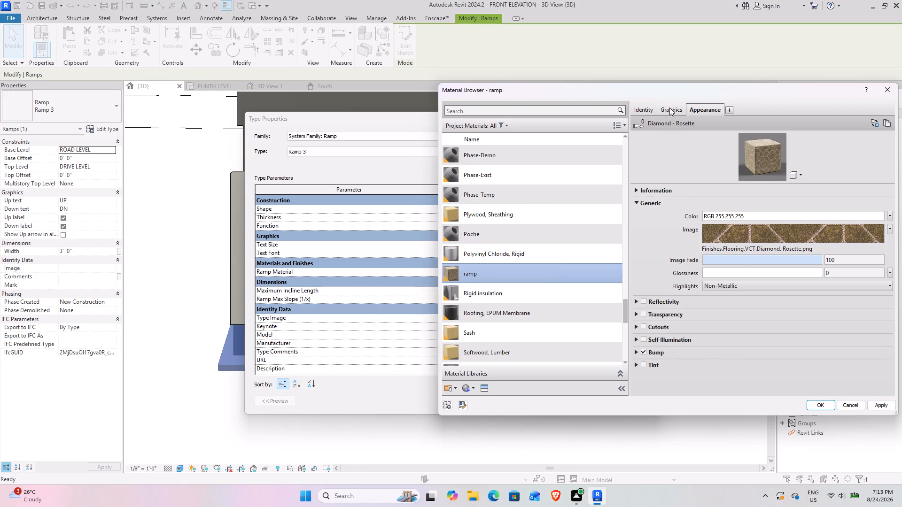
{"action": "left_click", "coordinate": [890, 408]}
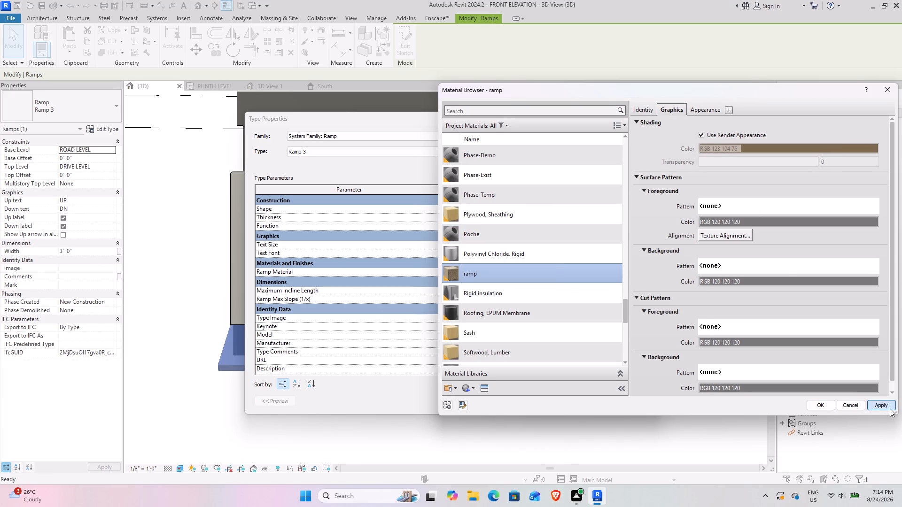
{"action": "left_click", "coordinate": [824, 408]}
{"action": "left_click", "coordinate": [623, 402]}
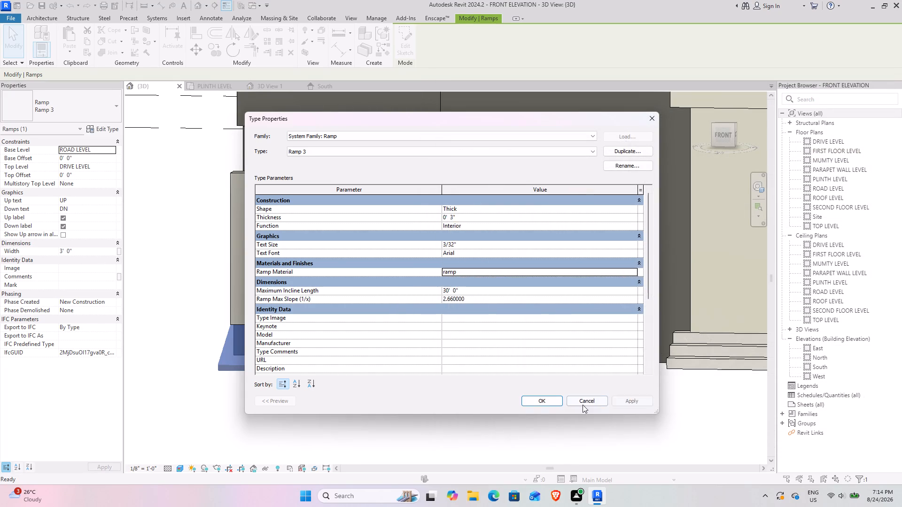
{"action": "left_click", "coordinate": [543, 400]}
{"action": "left_click", "coordinate": [420, 397]}
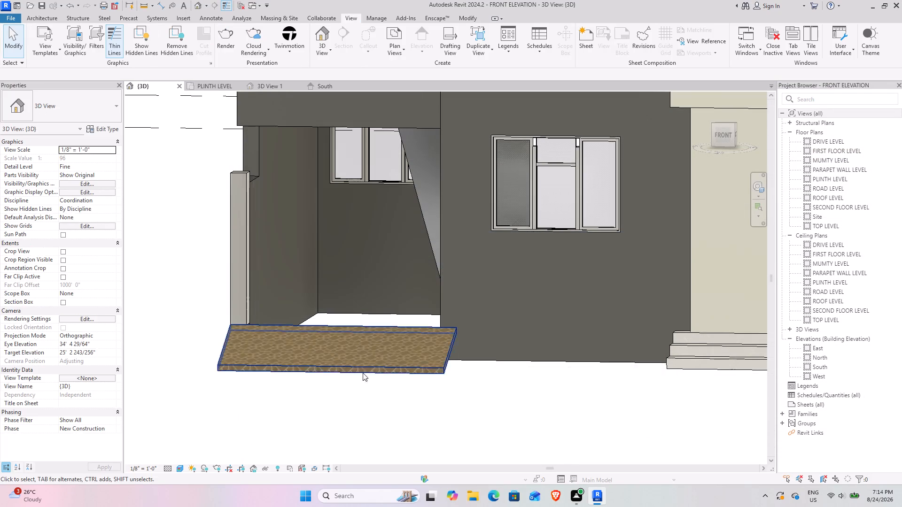
Inspect the ramp's Diamond - Rosette finish up close and against the whole front facade in the 3D view.
{"action": "scroll", "coordinate": [284, 317], "scroll_direction": "up", "scroll_amount": 6}
{"action": "scroll", "coordinate": [274, 333], "scroll_direction": "down", "scroll_amount": 2}
{"action": "middle_click_drag", "start_coordinate": [272, 337], "coordinate": [274, 417], "text": "shift"}
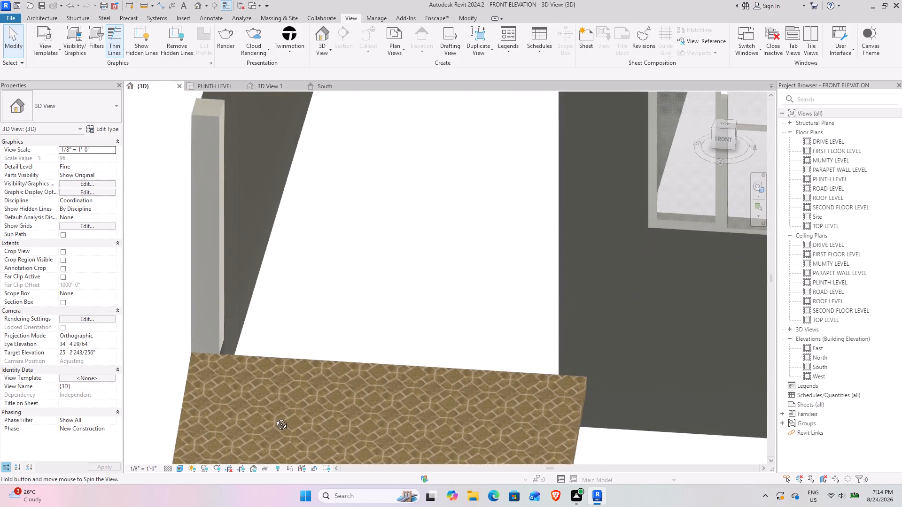
{"action": "middle_click_drag", "start_coordinate": [274, 417], "coordinate": [295, 413], "text": "shift"}
{"action": "scroll", "coordinate": [294, 414], "scroll_direction": "down", "scroll_amount": 4}
{"action": "middle_click_drag", "start_coordinate": [288, 411], "coordinate": [304, 302]}
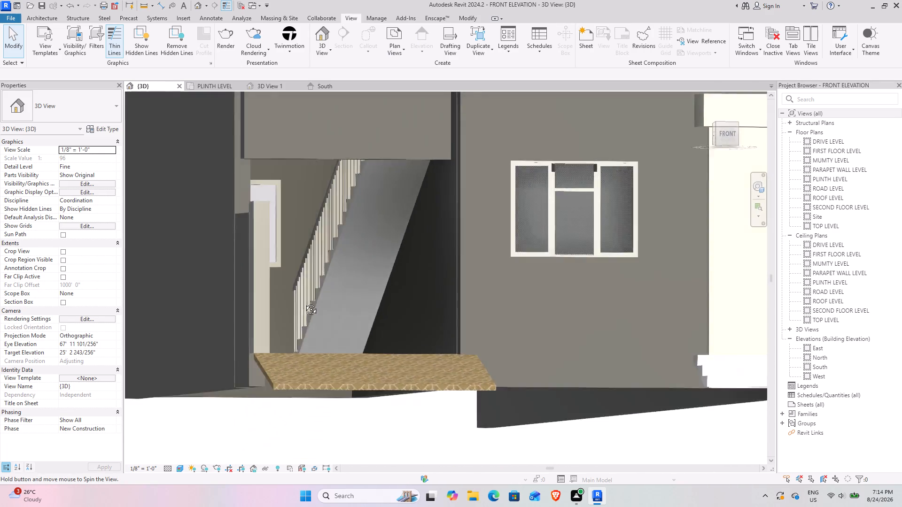
{"action": "middle_click_drag", "start_coordinate": [304, 302], "coordinate": [227, 315]}
{"action": "scroll", "coordinate": [203, 323], "scroll_direction": "down", "scroll_amount": 3}
{"action": "middle_click_drag", "start_coordinate": [209, 348], "coordinate": [266, 414], "text": "shift"}
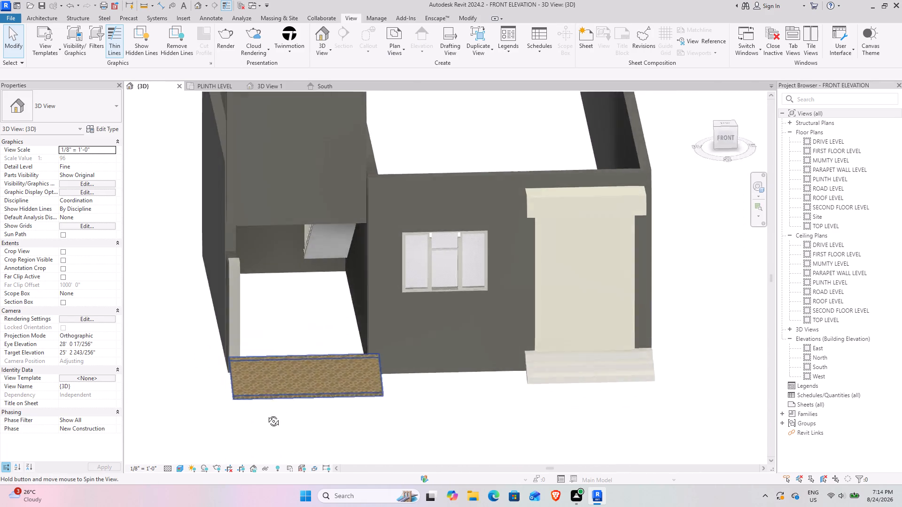
{"action": "middle_click_drag", "start_coordinate": [266, 414], "coordinate": [265, 381], "text": "shift"}
{"action": "scroll", "coordinate": [273, 380], "scroll_direction": "down", "scroll_amount": 3}
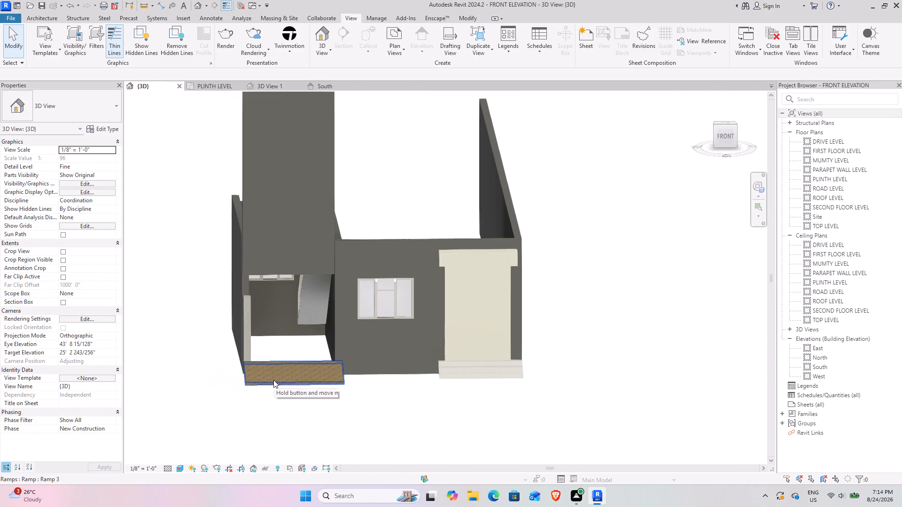
{"action": "middle_click_drag", "start_coordinate": [273, 380], "coordinate": [268, 357], "text": "shift"}
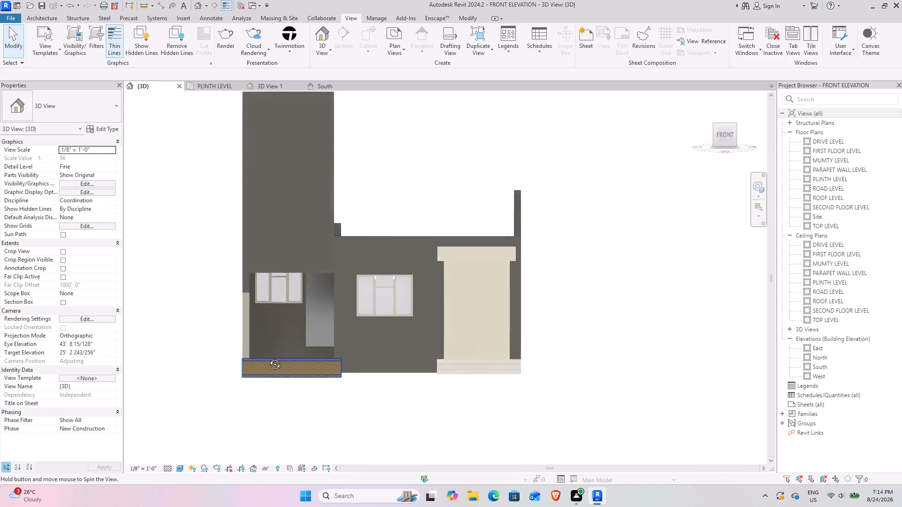
{"action": "middle_click_drag", "start_coordinate": [268, 357], "coordinate": [272, 366], "text": "shift"}
{"action": "middle_click_drag", "start_coordinate": [252, 387], "coordinate": [216, 420], "text": "shift"}
{"action": "scroll", "coordinate": [230, 377], "scroll_direction": "down", "scroll_amount": 2}
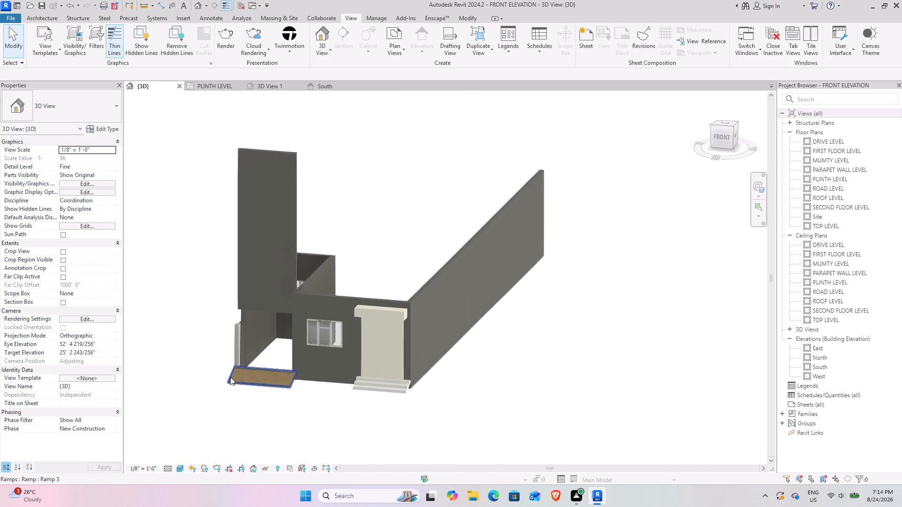
{"action": "scroll", "coordinate": [230, 377], "scroll_direction": "down", "scroll_amount": 2}
{"action": "middle_click_drag", "start_coordinate": [264, 357], "coordinate": [276, 361], "text": "shift"}
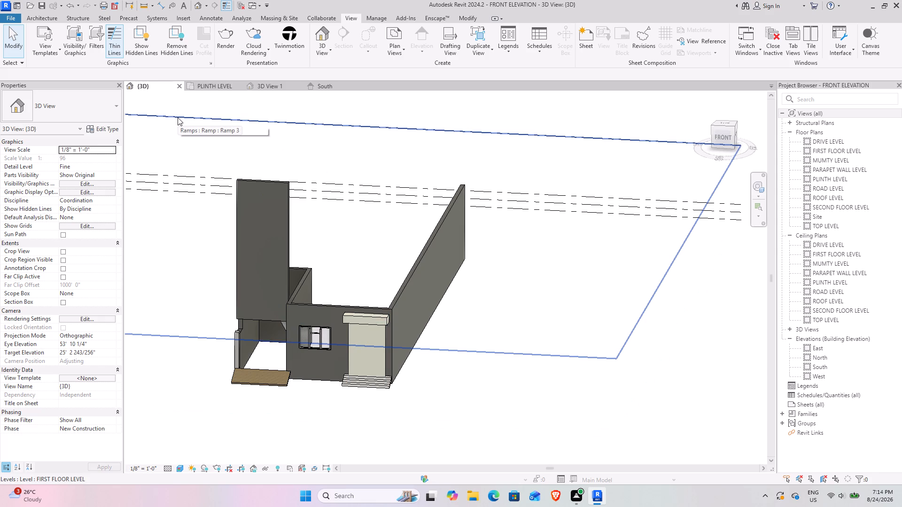
Start an in-place Generic Models component in the ROAD LEVEL floor plan, keeping the default name.
{"action": "left_click", "coordinate": [208, 84]}
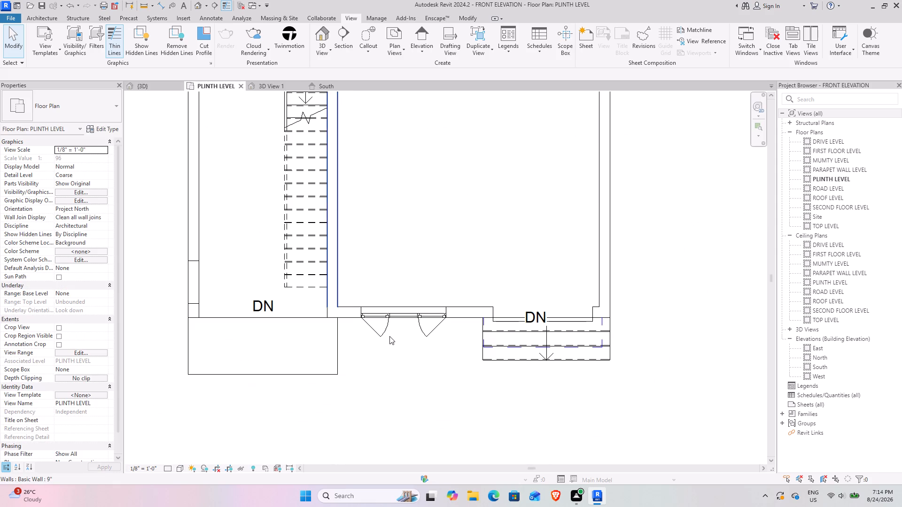
{"action": "scroll", "coordinate": [441, 331], "scroll_direction": "up", "scroll_amount": 3}
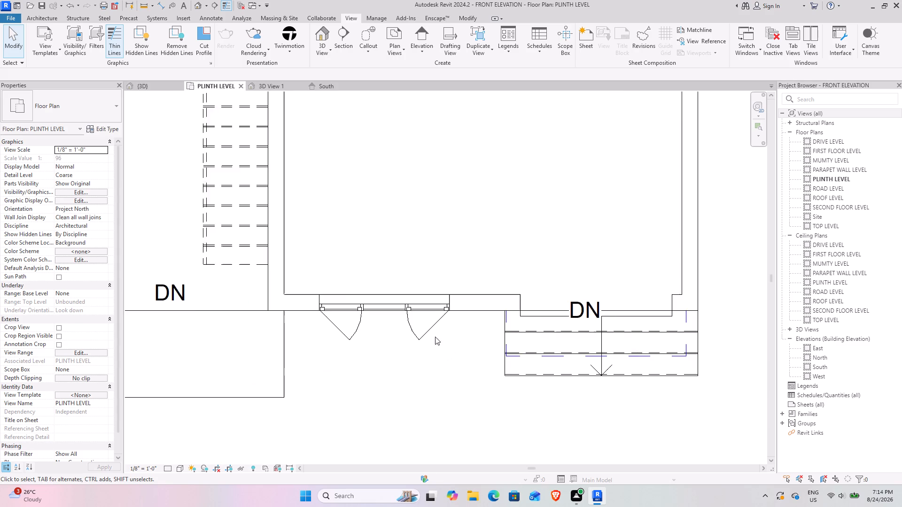
{"action": "scroll", "coordinate": [435, 337], "scroll_direction": "up", "scroll_amount": 3}
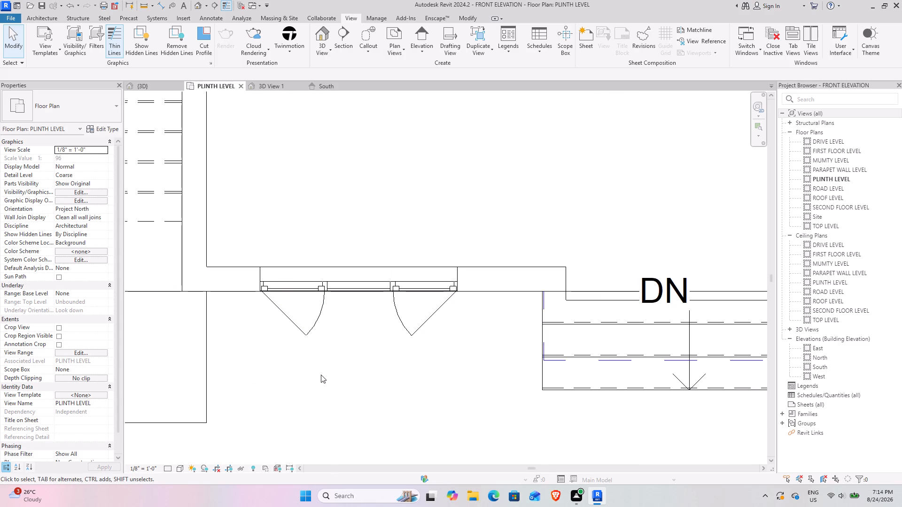
{"action": "scroll", "coordinate": [321, 375], "scroll_direction": "down", "scroll_amount": 2}
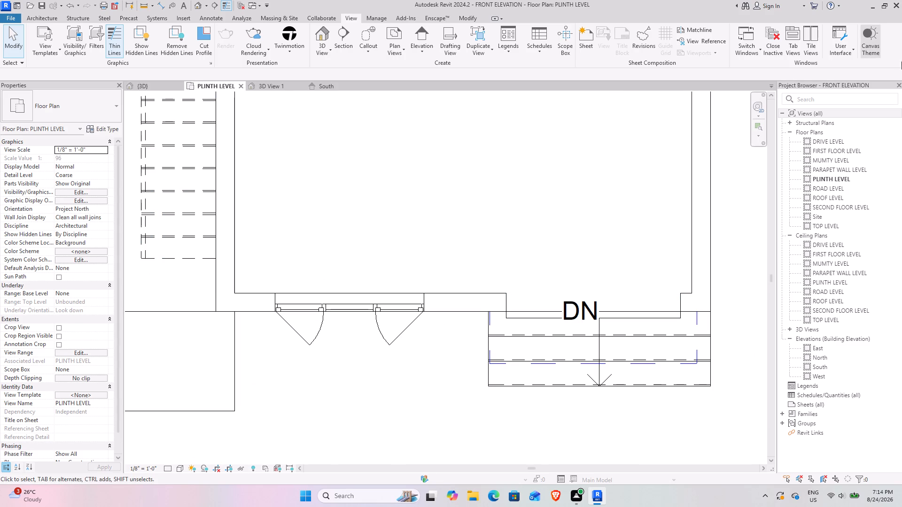
{"action": "double_click", "coordinate": [837, 186]}
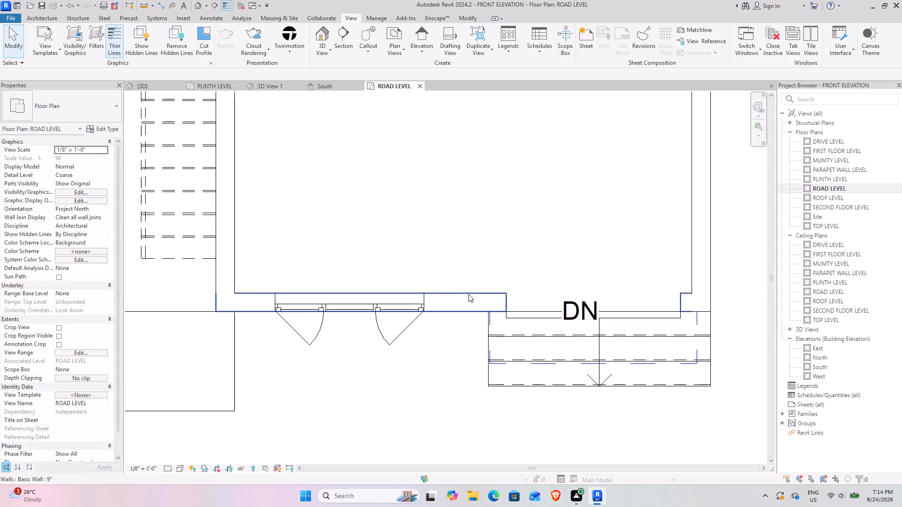
{"action": "scroll", "coordinate": [304, 329], "scroll_direction": "up", "scroll_amount": 2}
{"action": "middle_click_drag", "start_coordinate": [309, 319], "coordinate": [325, 315]}
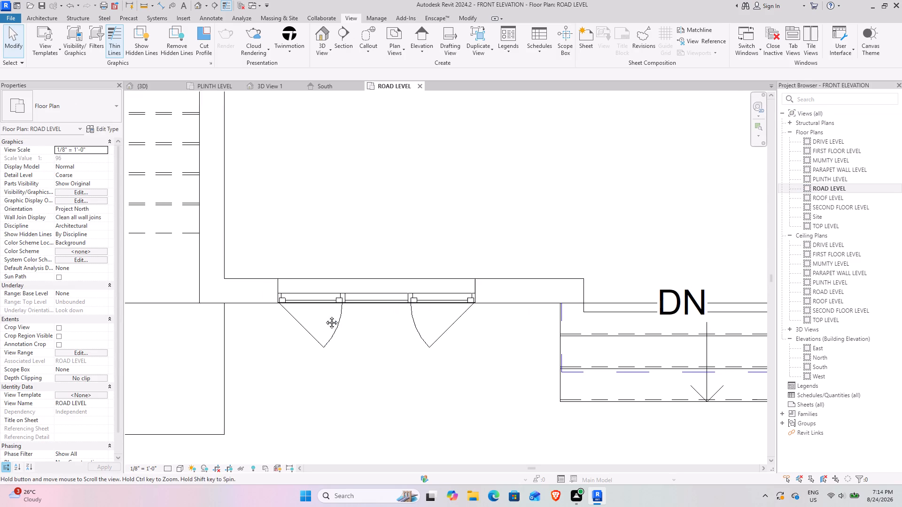
{"action": "middle_click_drag", "start_coordinate": [325, 315], "coordinate": [333, 310]}
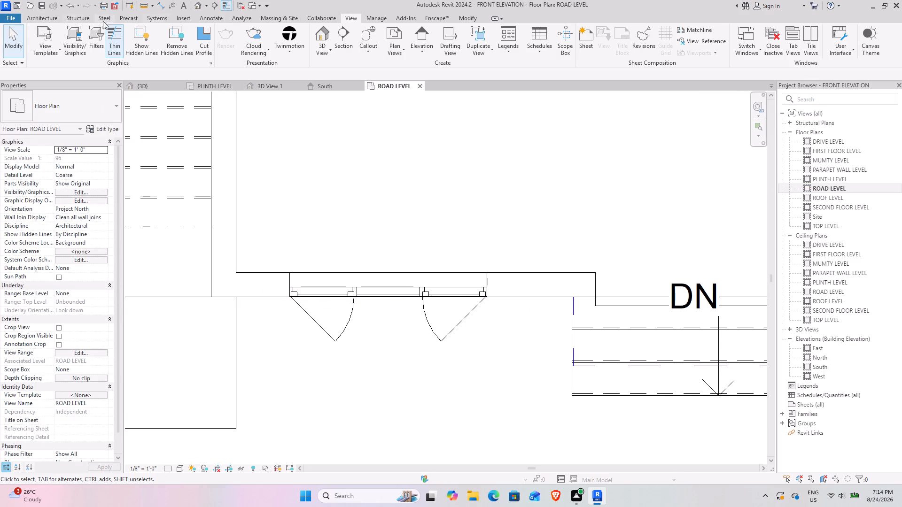
{"action": "left_click", "coordinate": [55, 16]}
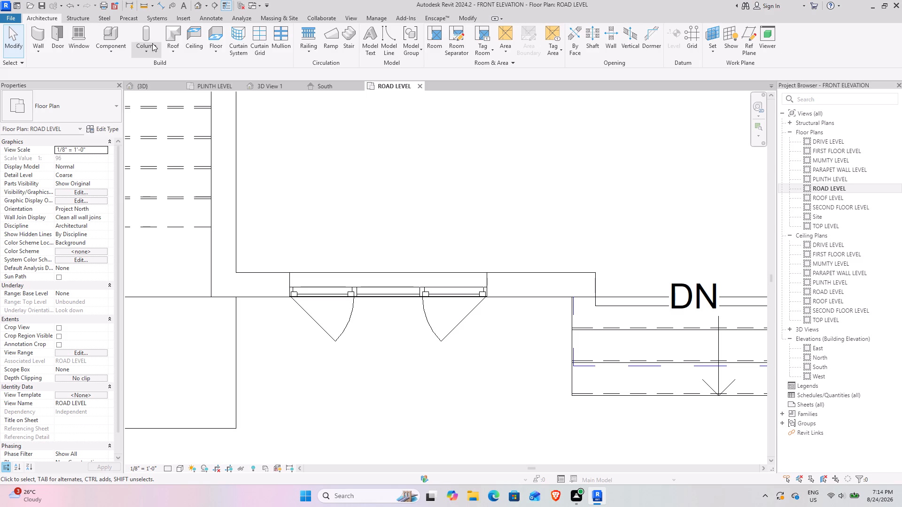
{"action": "left_click", "coordinate": [121, 43]}
{"action": "left_click", "coordinate": [117, 87]}
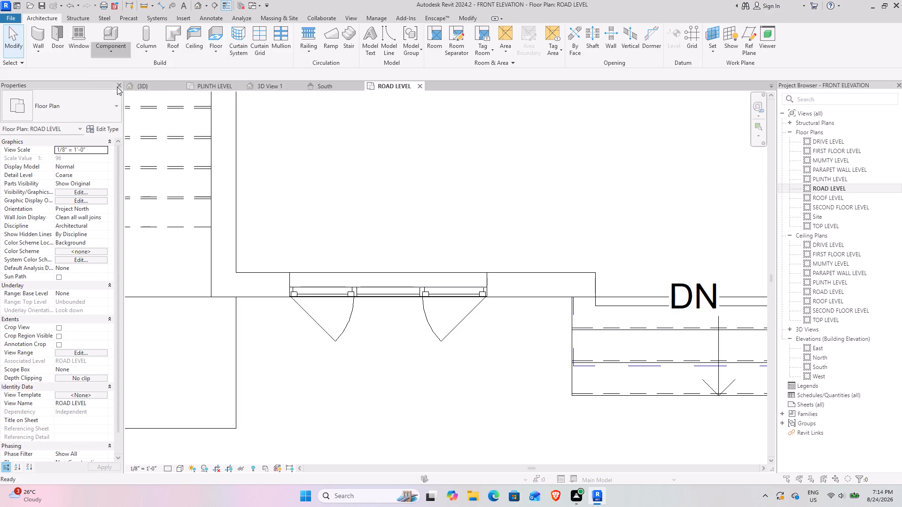
{"action": "left_click", "coordinate": [417, 224]}
{"action": "key", "text": "g"}
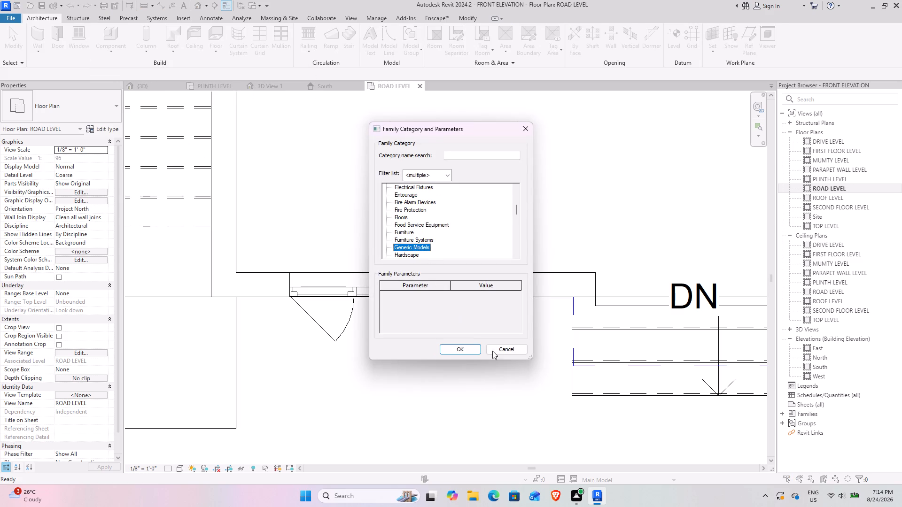
{"action": "left_click", "coordinate": [463, 351]}
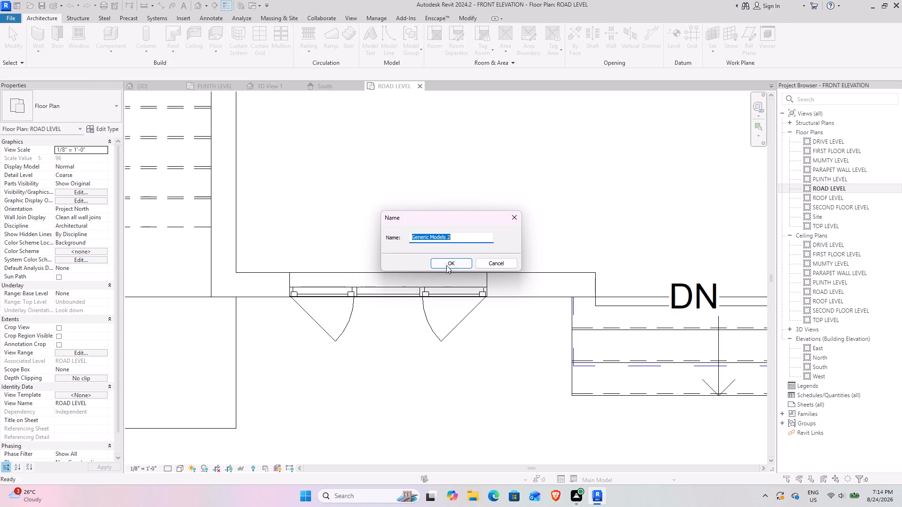
{"action": "left_click", "coordinate": [446, 265]}
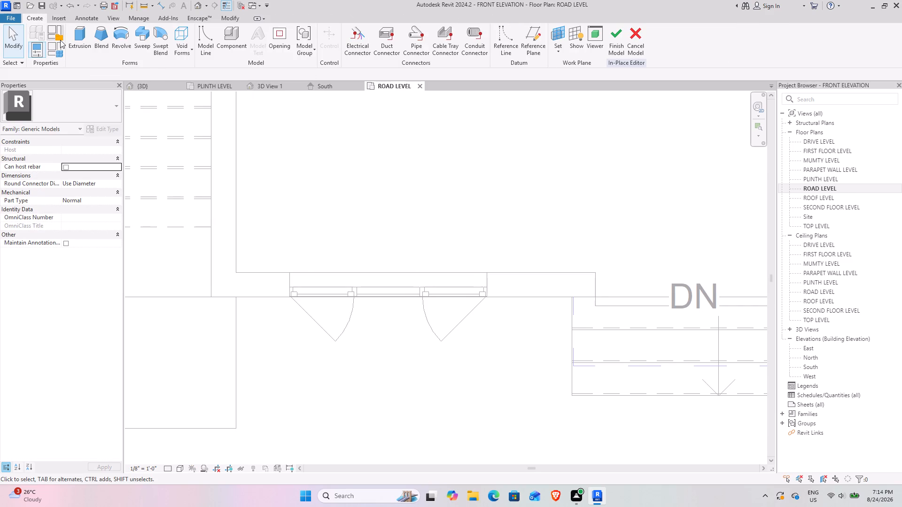
Extrude a rectangle about 10'-2 1/2" by 2'-4" against the front wall between the ramp and the entrance stair, with extrusion end 2'.
{"action": "left_click", "coordinate": [72, 38]}
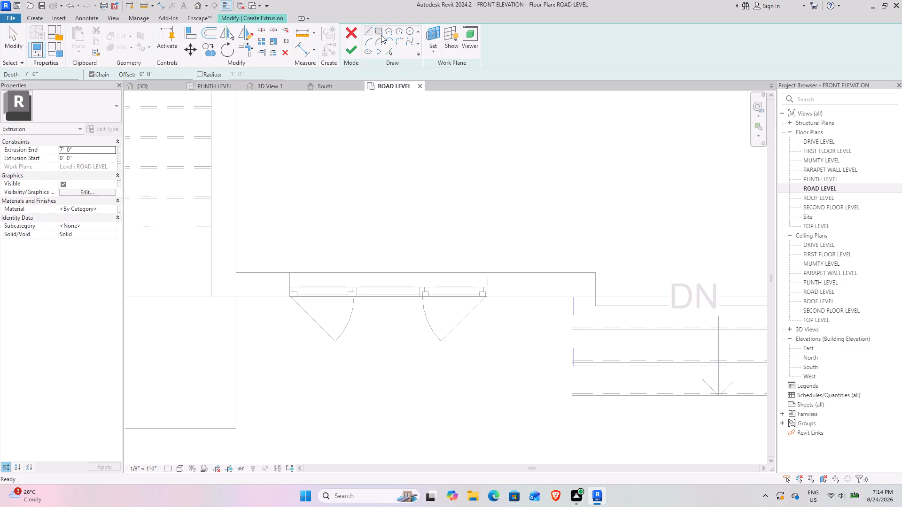
{"action": "left_click", "coordinate": [381, 35]}
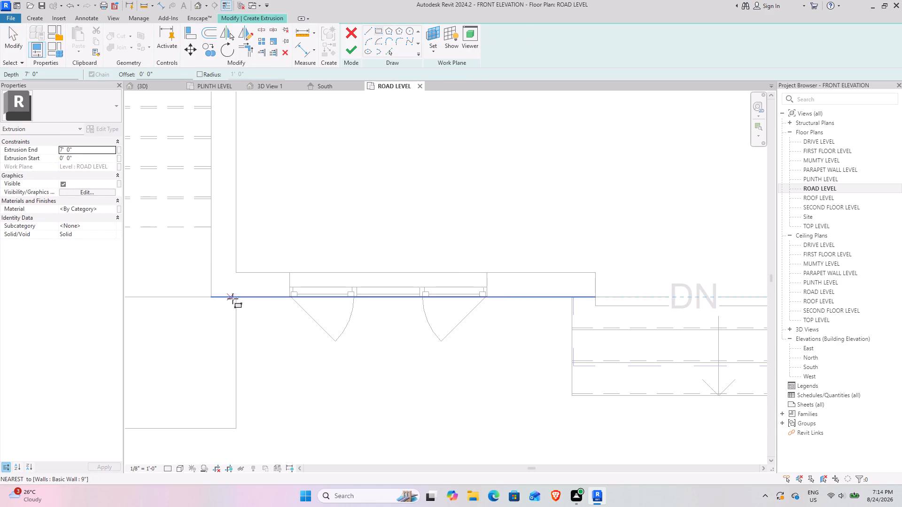
{"action": "left_click", "coordinate": [235, 297]}
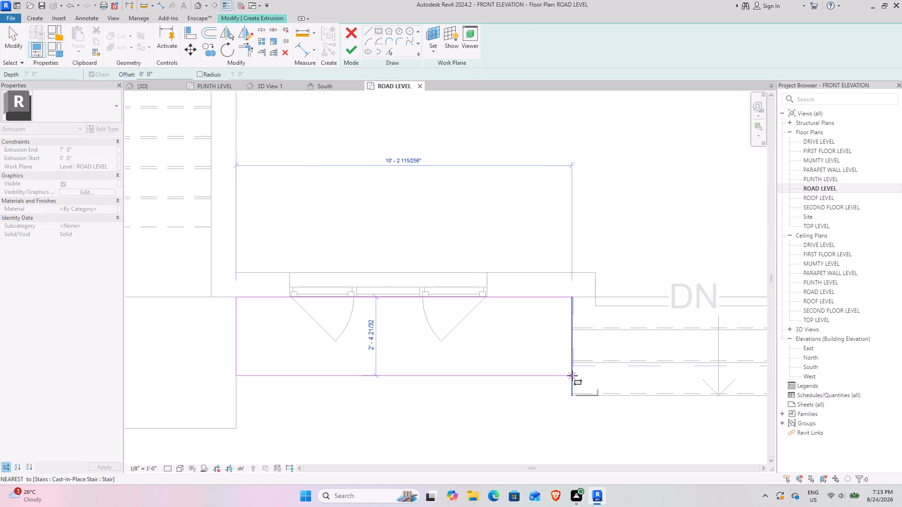
{"action": "left_click", "coordinate": [573, 373]}
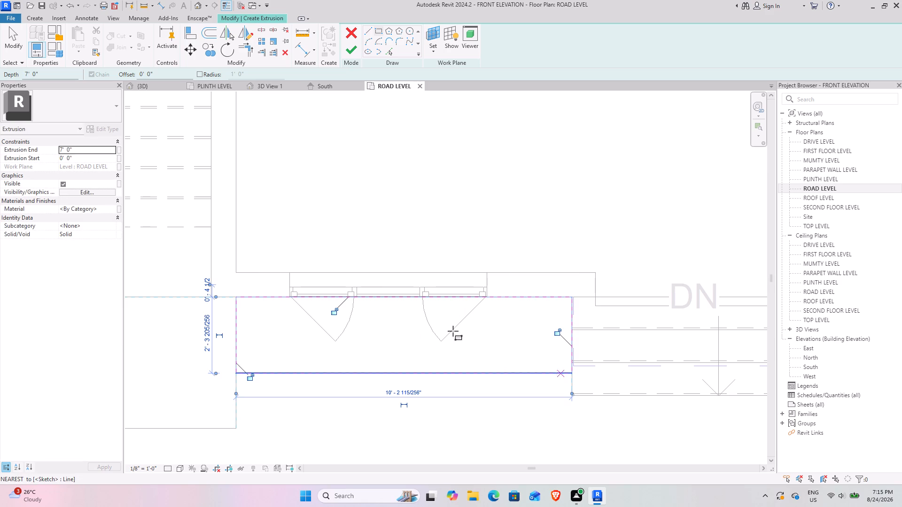
{"action": "left_click", "coordinate": [80, 148]}
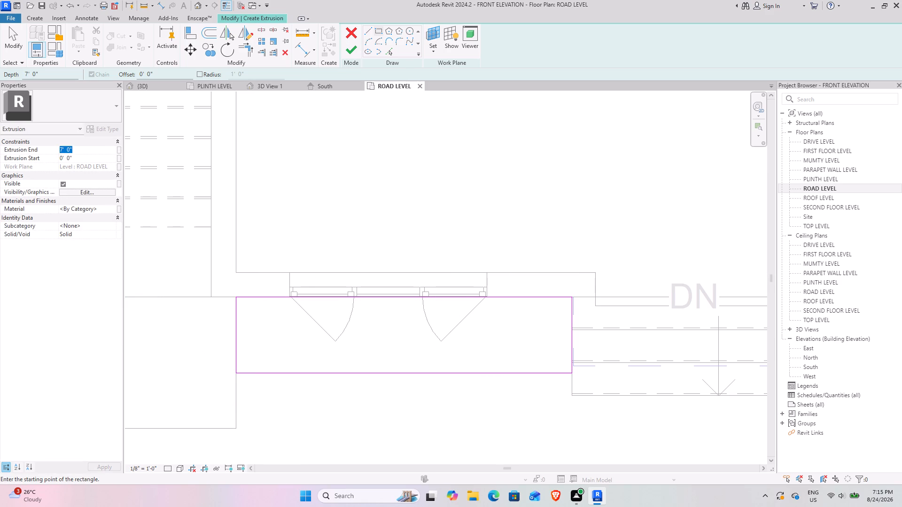
{"action": "type", "text": "2'"}
{"action": "key", "text": "Return"}
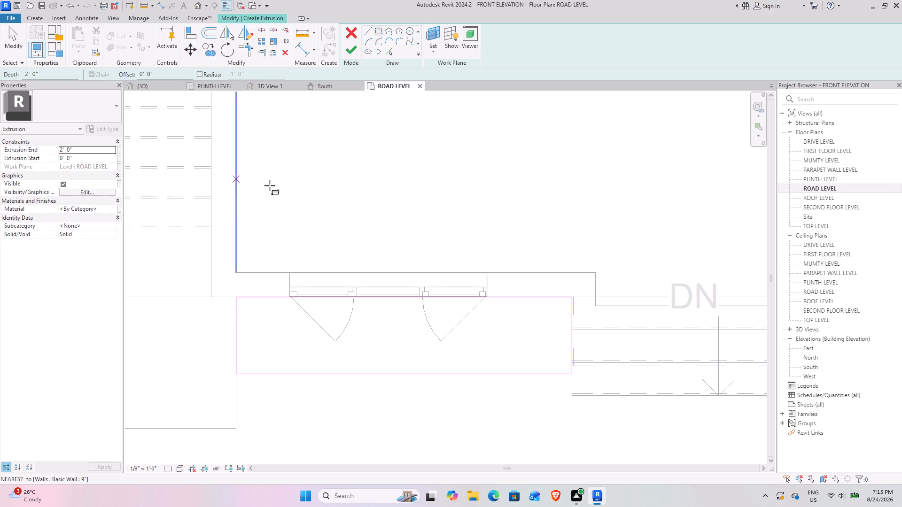
{"action": "left_click", "coordinate": [358, 54]}
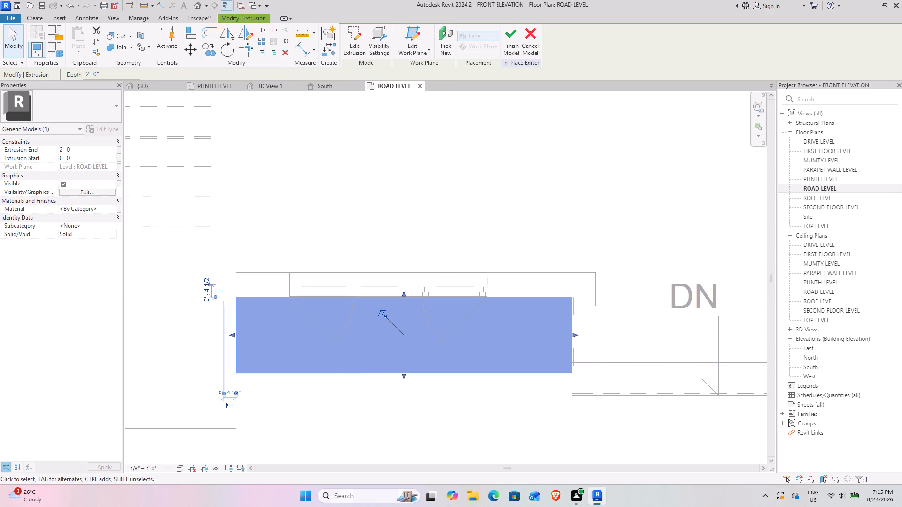
Examine the new block below the front window in the 3D view from several angles and up close.
{"action": "scroll", "coordinate": [331, 323], "scroll_direction": "down", "scroll_amount": 5}
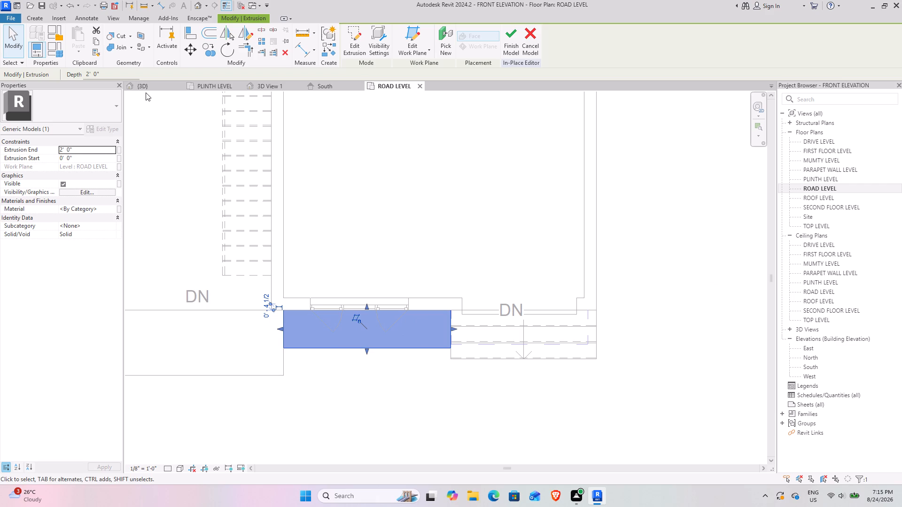
{"action": "left_click", "coordinate": [143, 90]}
{"action": "scroll", "coordinate": [286, 392], "scroll_direction": "up", "scroll_amount": 3}
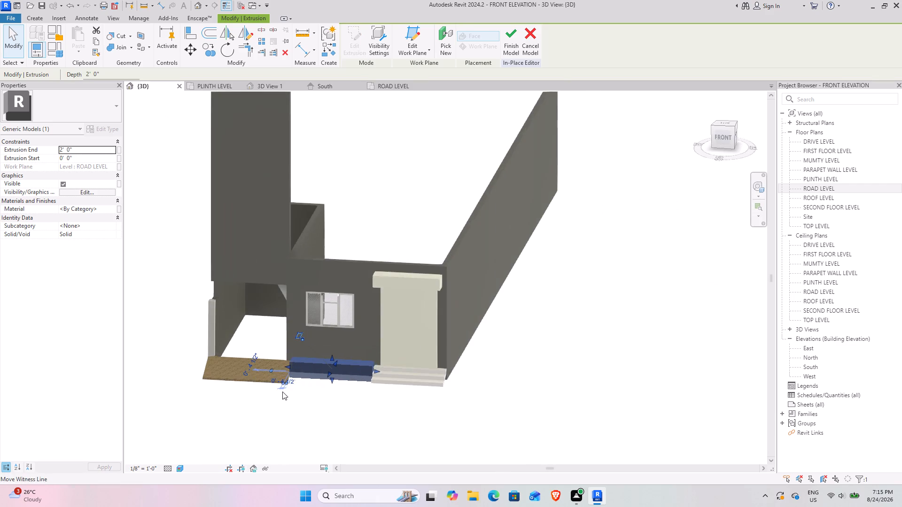
{"action": "middle_click_drag", "start_coordinate": [272, 387], "coordinate": [351, 388], "text": "shift"}
{"action": "left_click", "coordinate": [357, 430]}
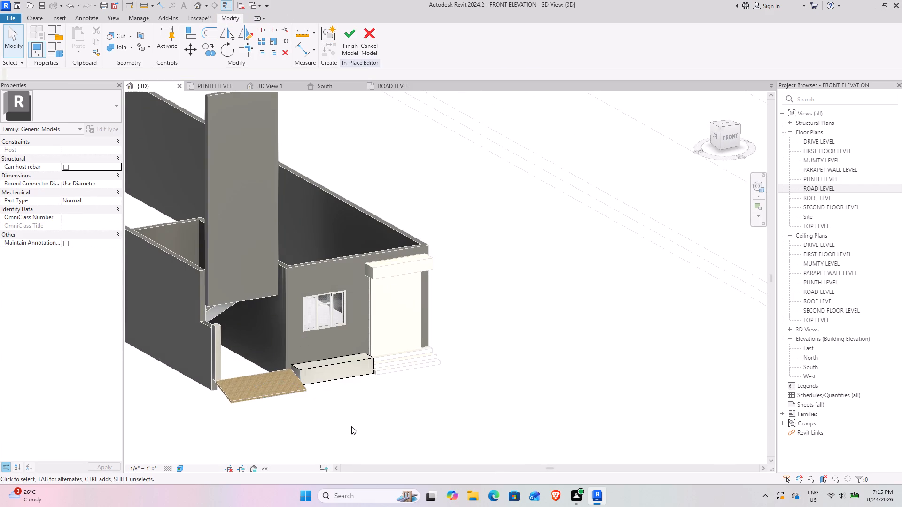
{"action": "scroll", "coordinate": [326, 356], "scroll_direction": "up", "scroll_amount": 4}
{"action": "middle_click_drag", "start_coordinate": [351, 420], "coordinate": [280, 364], "text": "shift"}
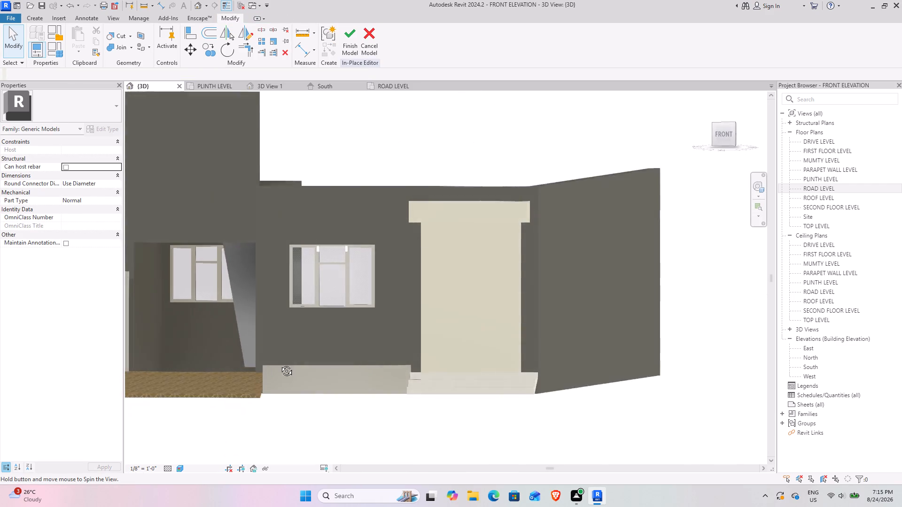
{"action": "middle_click_drag", "start_coordinate": [280, 364], "coordinate": [336, 415], "text": "shift"}
{"action": "scroll", "coordinate": [264, 355], "scroll_direction": "up", "scroll_amount": 6}
{"action": "middle_click_drag", "start_coordinate": [256, 395], "coordinate": [291, 401]}
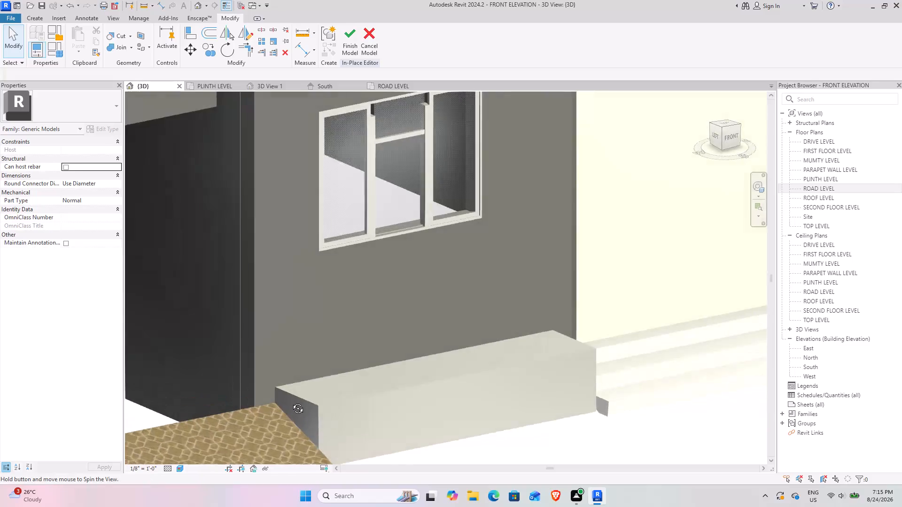
{"action": "middle_click_drag", "start_coordinate": [291, 401], "coordinate": [263, 358]}
{"action": "middle_click_drag", "start_coordinate": [261, 358], "coordinate": [273, 370]}
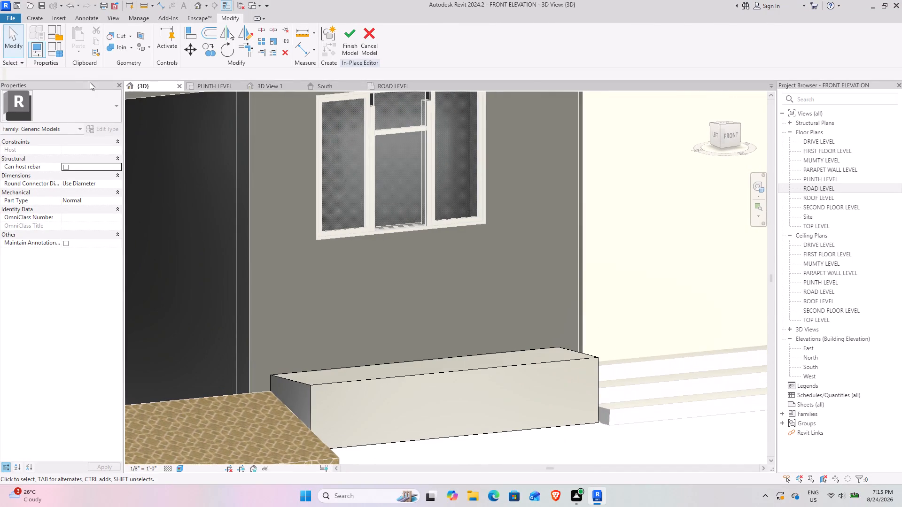
Create a sweep path by picking the block's front and two side top edges in the ROAD LEVEL plan.
{"action": "left_click", "coordinate": [37, 19]}
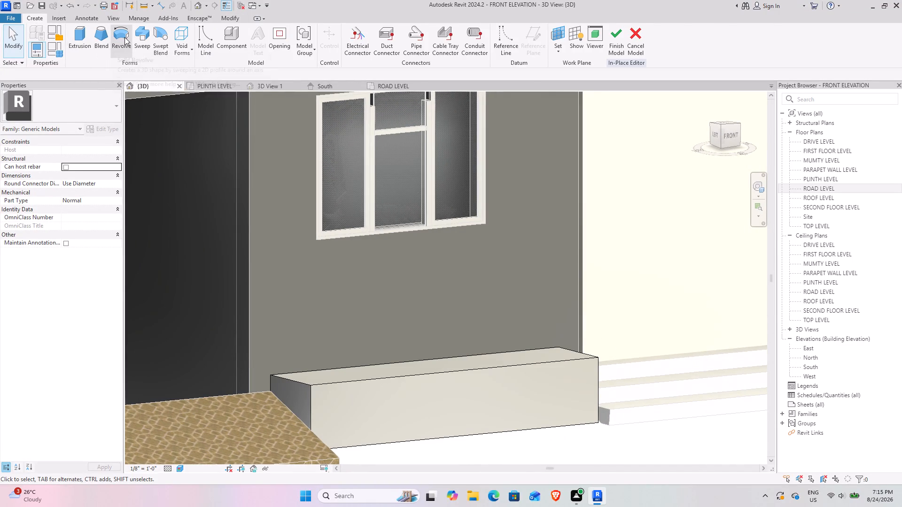
{"action": "left_click", "coordinate": [150, 37]}
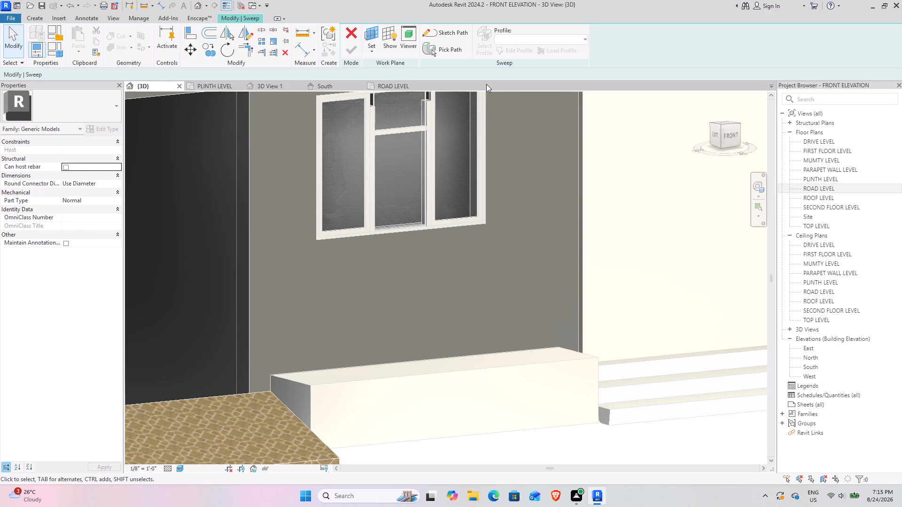
{"action": "left_click", "coordinate": [445, 50]}
{"action": "left_click", "coordinate": [380, 84]}
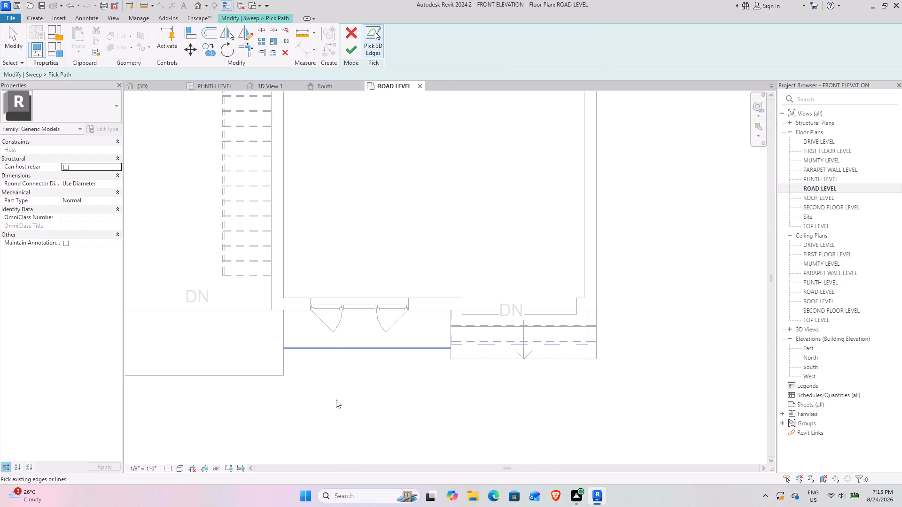
{"action": "left_click", "coordinate": [332, 348]}
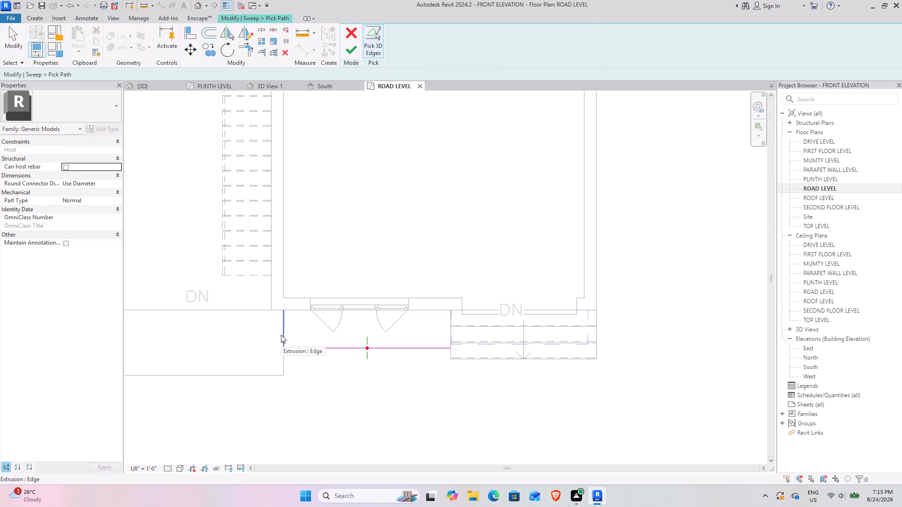
{"action": "left_click", "coordinate": [281, 335]}
{"action": "left_click", "coordinate": [448, 329]}
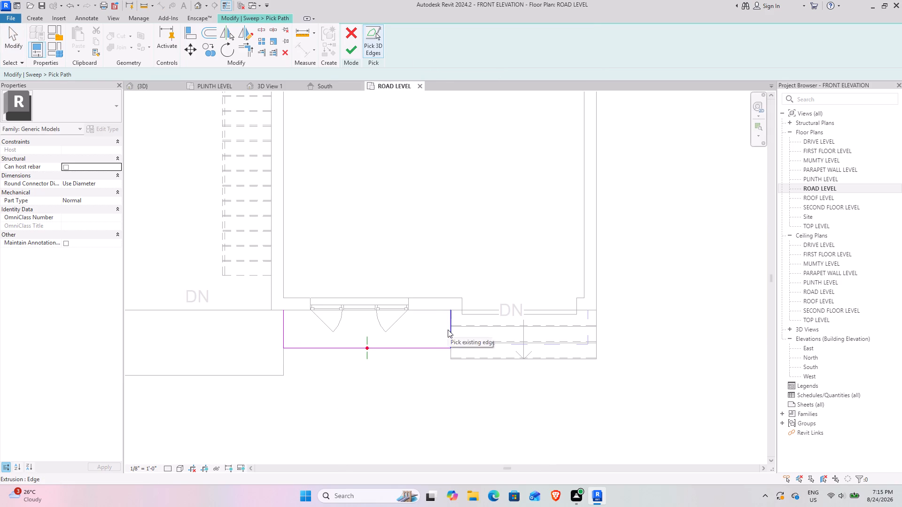
{"action": "left_click", "coordinate": [356, 52]}
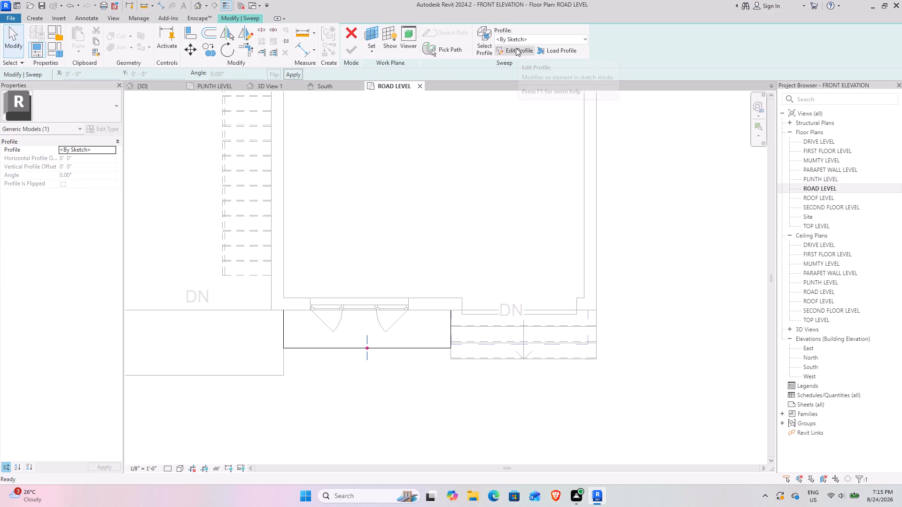
In the 3D view, start the sweep's profile sketch and draw a 2" bottom line, 1" outer line and 2" top line from the path point.
{"action": "left_click", "coordinate": [516, 48]}
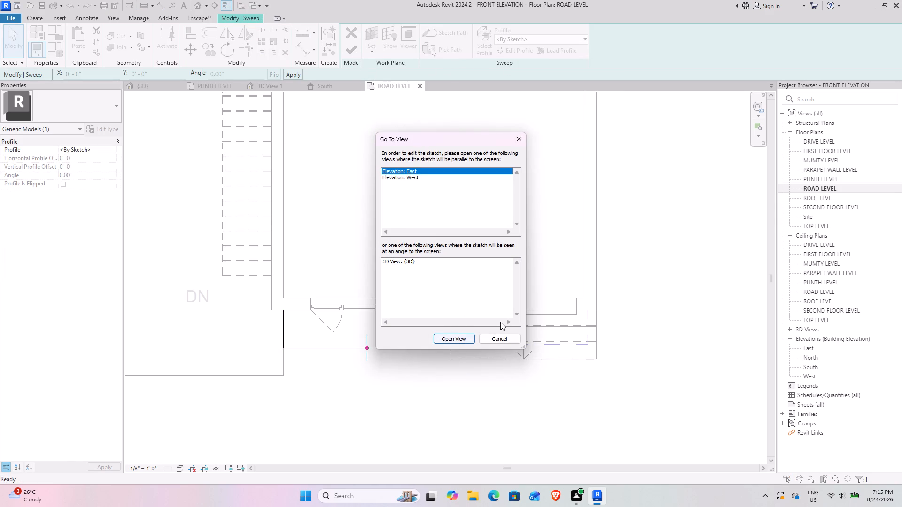
{"action": "left_click", "coordinate": [495, 339]}
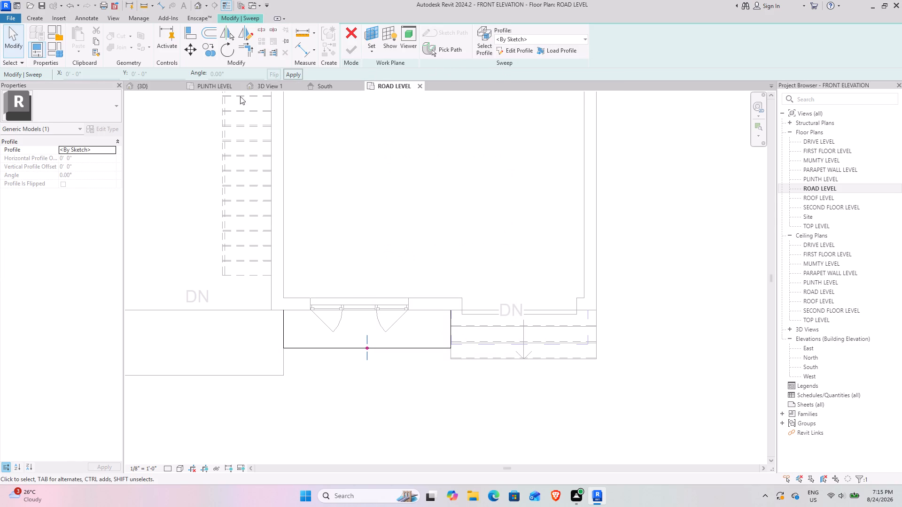
{"action": "left_click", "coordinate": [151, 90]}
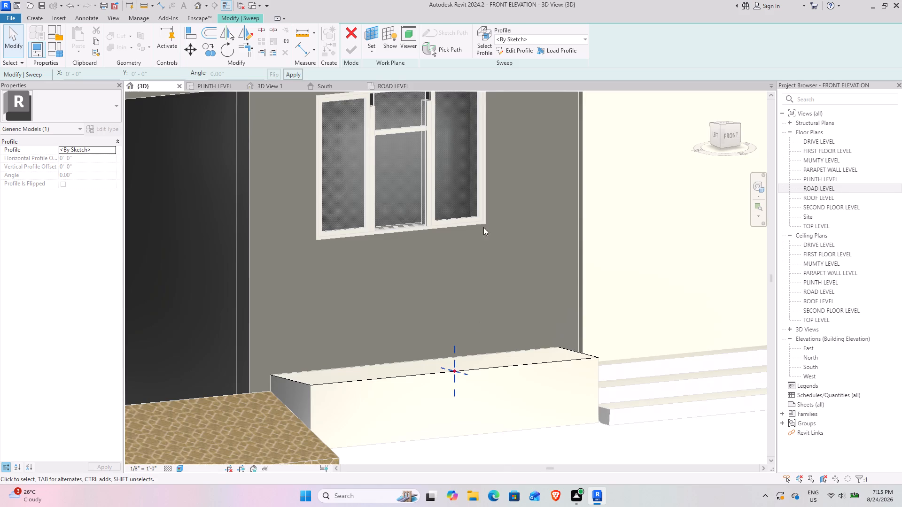
{"action": "left_click", "coordinate": [509, 50]}
{"action": "scroll", "coordinate": [452, 360], "scroll_direction": "up", "scroll_amount": 1}
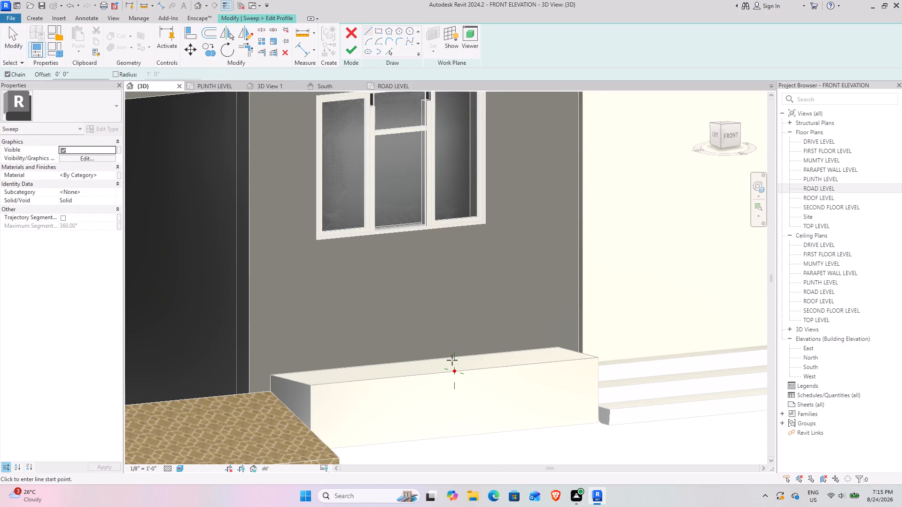
{"action": "scroll", "coordinate": [452, 360], "scroll_direction": "up", "scroll_amount": 2}
{"action": "middle_click_drag", "start_coordinate": [451, 373], "coordinate": [525, 372], "text": "shift"}
{"action": "scroll", "coordinate": [483, 384], "scroll_direction": "up", "scroll_amount": 2}
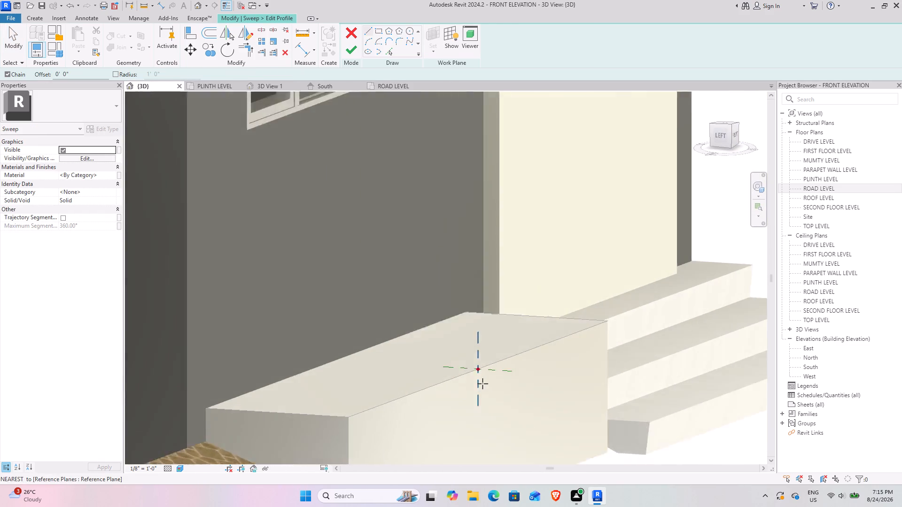
{"action": "scroll", "coordinate": [482, 384], "scroll_direction": "up", "scroll_amount": 5}
{"action": "left_click", "coordinate": [476, 358]}
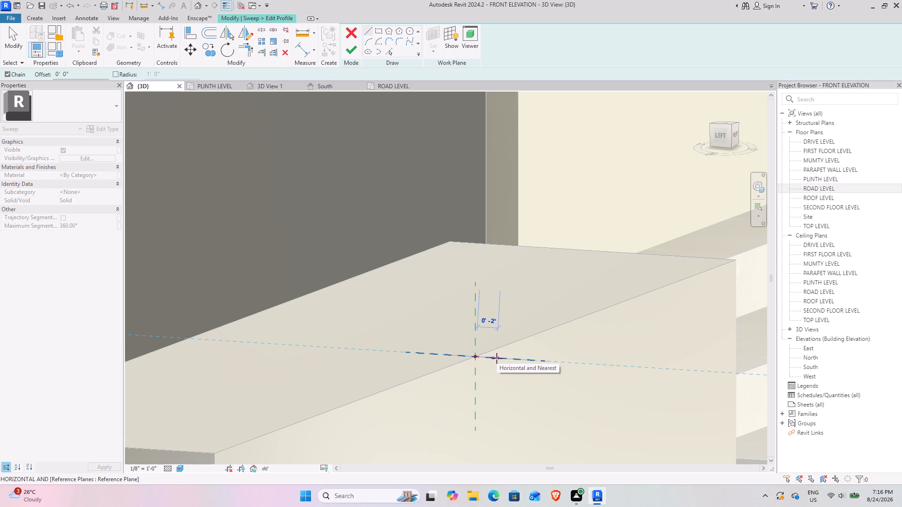
{"action": "left_click", "coordinate": [497, 358]}
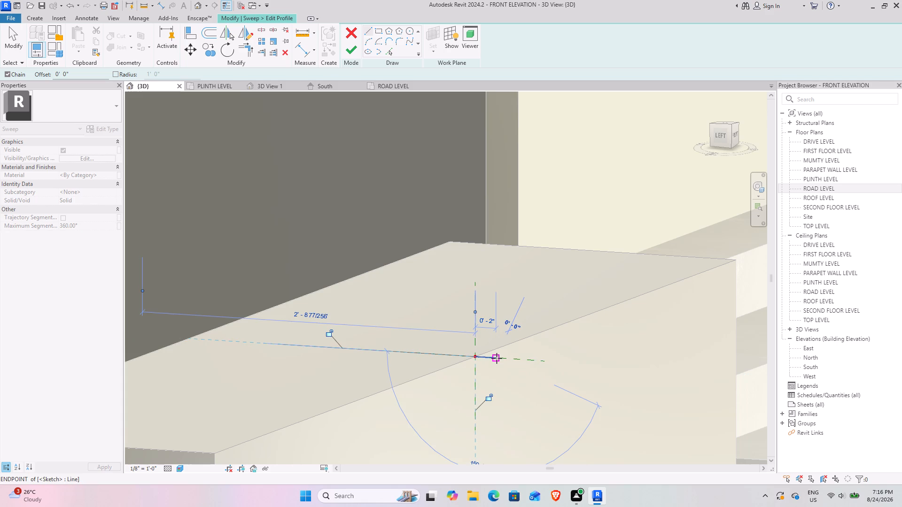
{"action": "scroll", "coordinate": [497, 358], "scroll_direction": "up", "scroll_amount": 2}
{"action": "middle_click_drag", "start_coordinate": [497, 358], "coordinate": [526, 351], "text": "shift"}
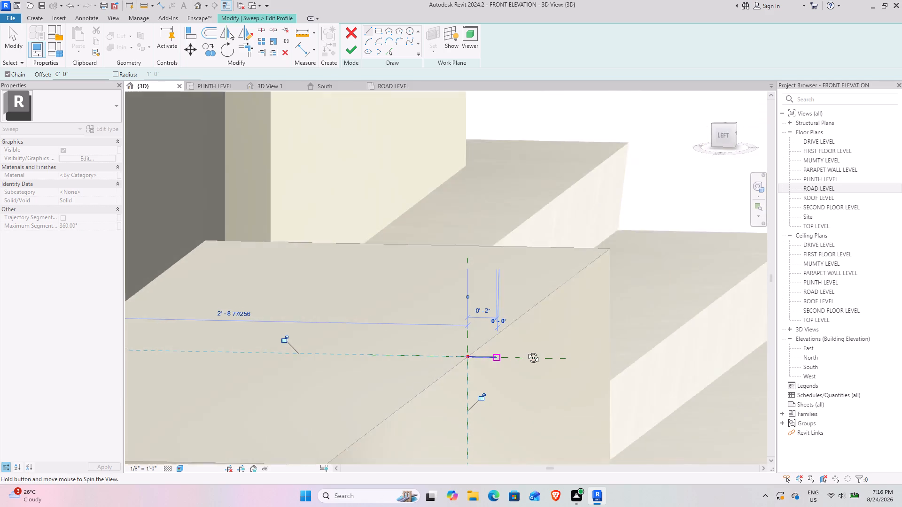
{"action": "middle_click_drag", "start_coordinate": [526, 351], "coordinate": [529, 353], "text": "shift"}
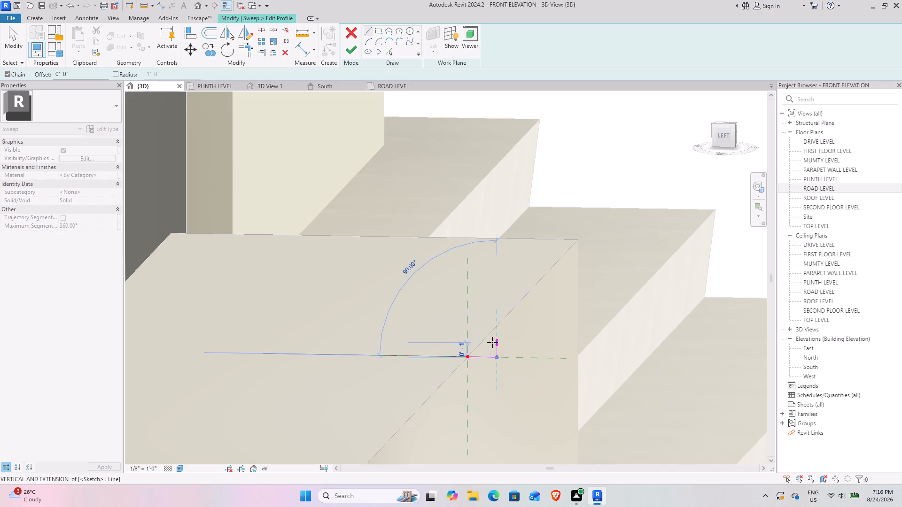
{"action": "left_click", "coordinate": [496, 341]}
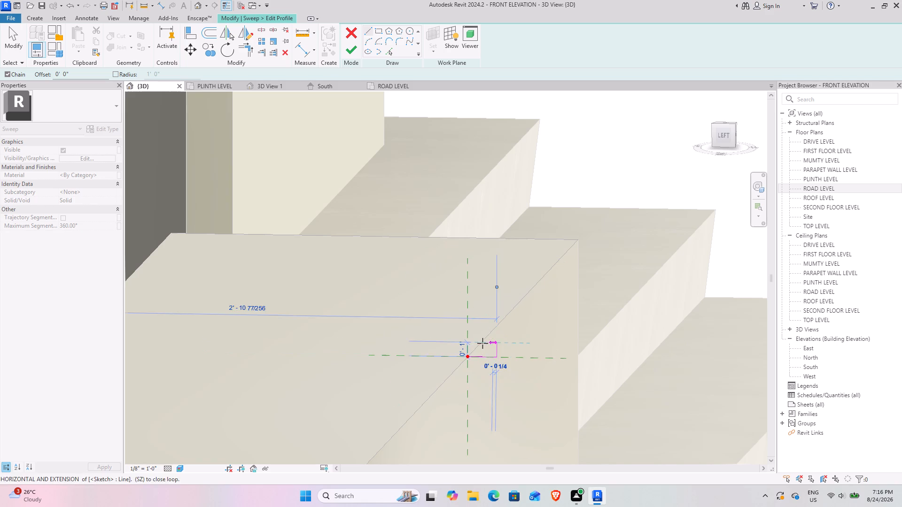
{"action": "left_click", "coordinate": [469, 345]}
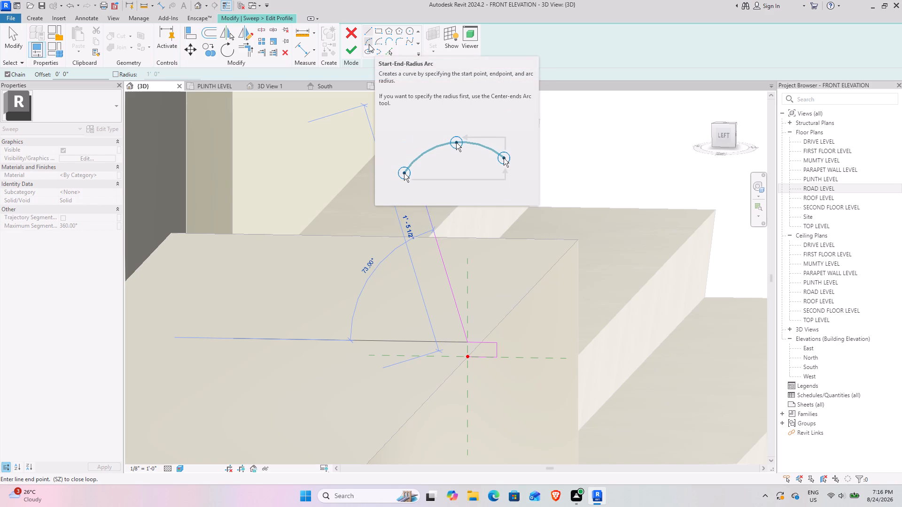
Round the profile's outer end with a tangent arc of 1/2" radius and delete the straight 1" line it replaces.
{"action": "left_click", "coordinate": [369, 44]}
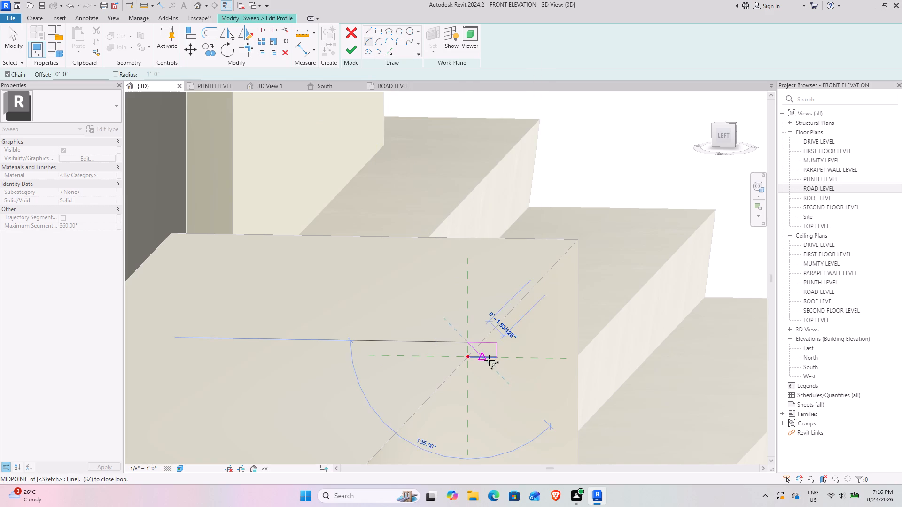
{"action": "scroll", "coordinate": [490, 343], "scroll_direction": "up", "scroll_amount": 7}
{"action": "key", "text": "Escape"}
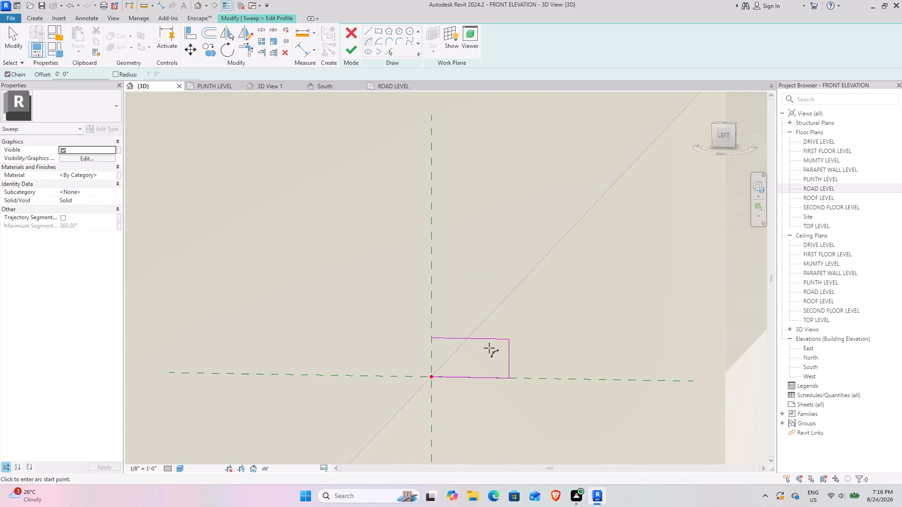
{"action": "left_click", "coordinate": [508, 340]}
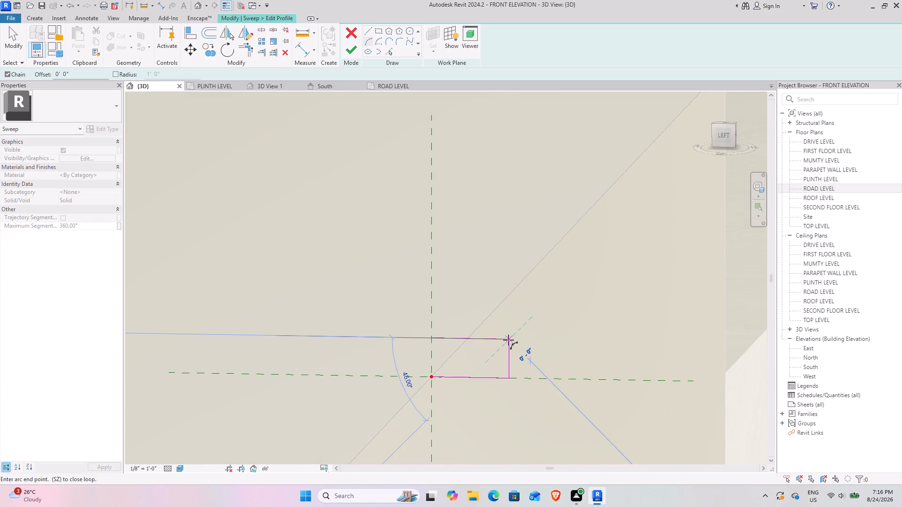
{"action": "left_click", "coordinate": [509, 376]}
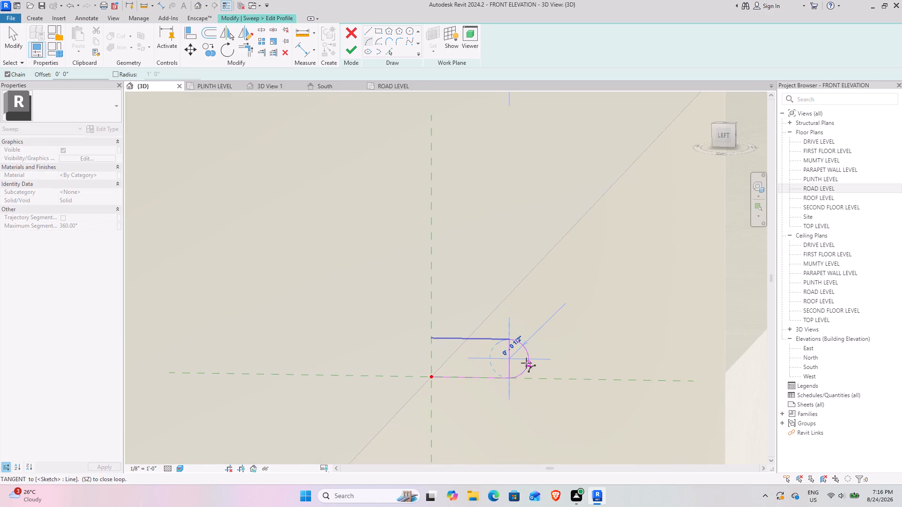
{"action": "left_click", "coordinate": [526, 363]}
{"action": "key", "text": "Escape"}
{"action": "key", "text": "Escape"}
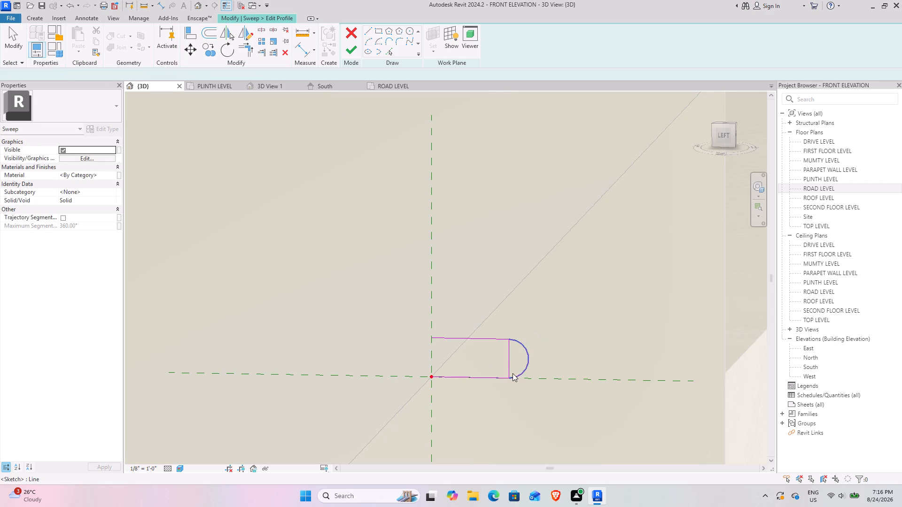
{"action": "key", "text": "Escape"}
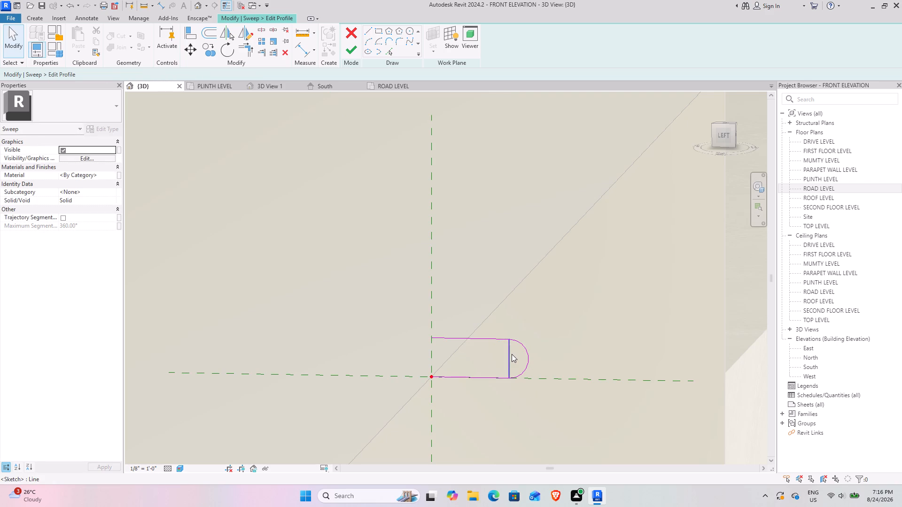
{"action": "left_click", "coordinate": [512, 354]}
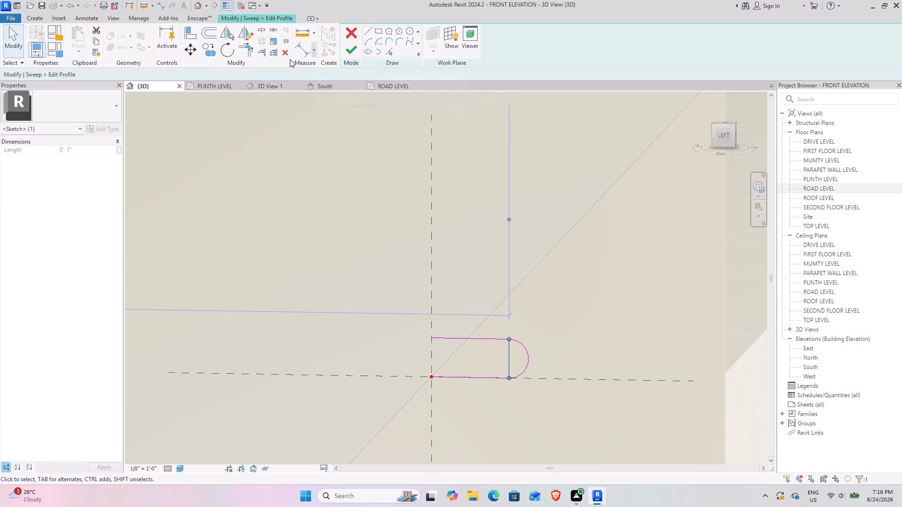
{"action": "left_click", "coordinate": [286, 56]}
Close the profile's open inner end with a line along the vertical reference plane, and finish the profile and the sweep.
{"action": "left_click", "coordinate": [358, 53]}
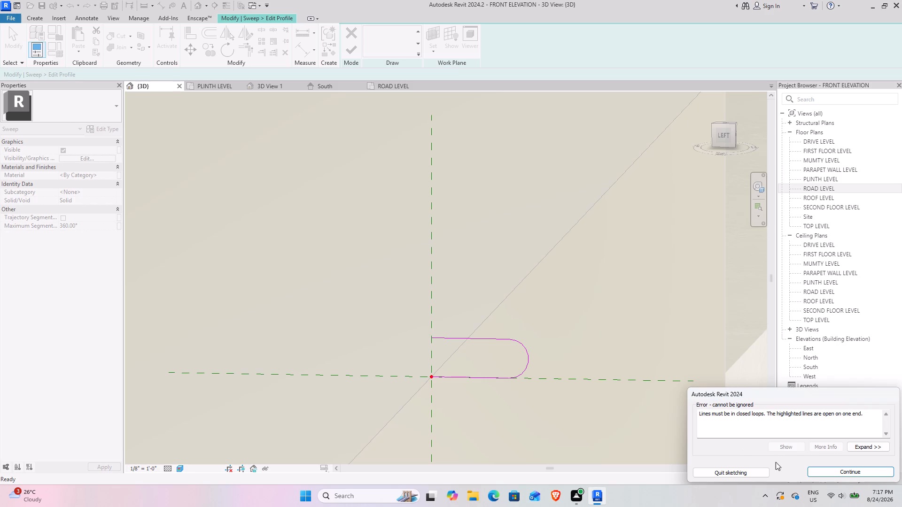
{"action": "left_click", "coordinate": [847, 475]}
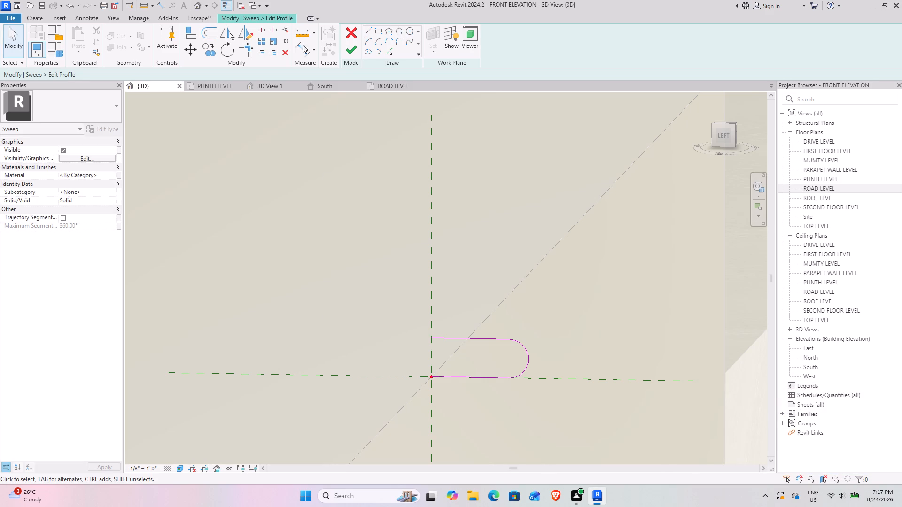
{"action": "double_click", "coordinate": [363, 30]}
{"action": "left_click", "coordinate": [431, 336]}
{"action": "left_click", "coordinate": [433, 379]}
{"action": "key", "text": "Escape"}
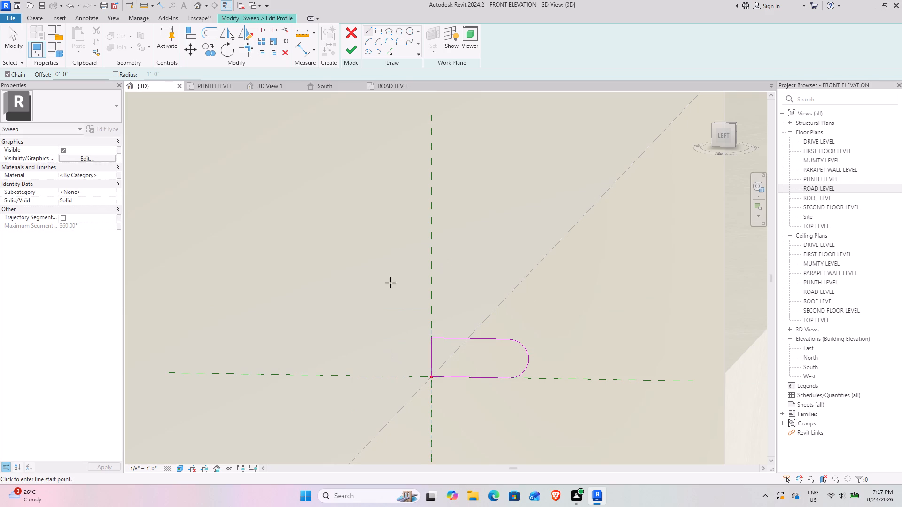
{"action": "left_click", "coordinate": [354, 49]}
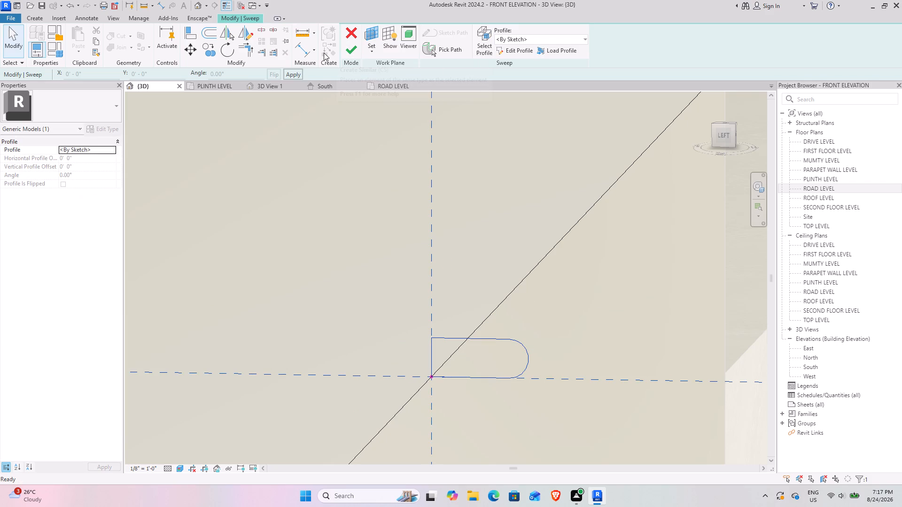
{"action": "left_click", "coordinate": [350, 51]}
Examine the rounded sweep around the block's top edges from several angles, checking how it meets the block and wall.
{"action": "scroll", "coordinate": [374, 238], "scroll_direction": "down", "scroll_amount": 10}
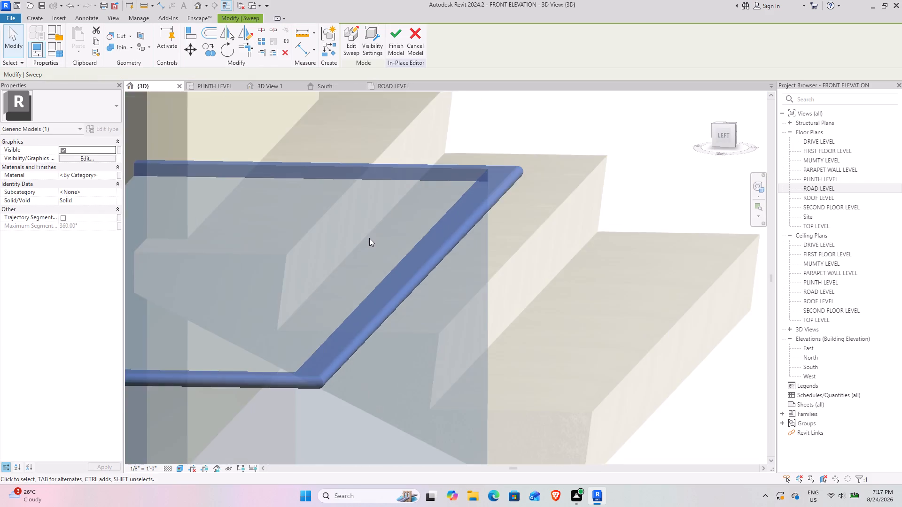
{"action": "scroll", "coordinate": [369, 238], "scroll_direction": "down", "scroll_amount": 6}
{"action": "middle_click_drag", "start_coordinate": [366, 272], "coordinate": [314, 334], "text": "shift"}
{"action": "middle_click_drag", "start_coordinate": [303, 328], "coordinate": [308, 313]}
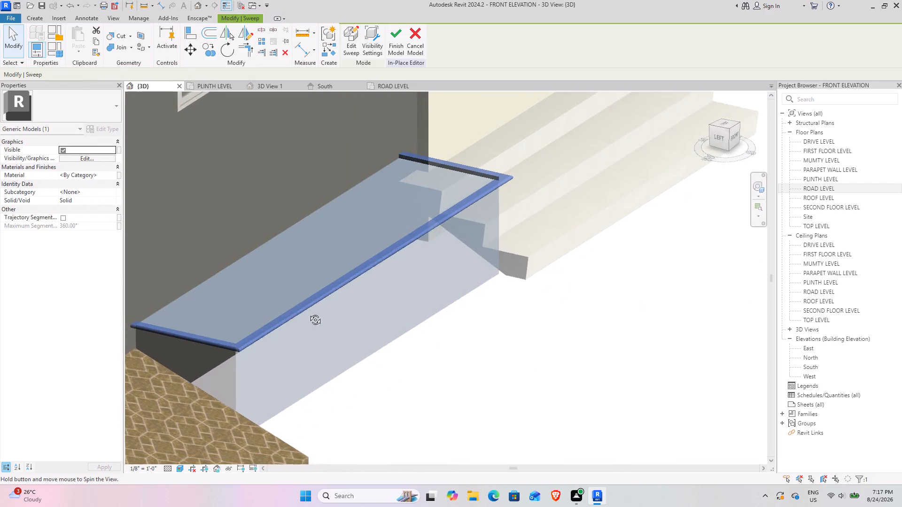
{"action": "middle_click_drag", "start_coordinate": [308, 313], "coordinate": [317, 307]}
{"action": "left_click", "coordinate": [484, 375]}
{"action": "middle_click_drag", "start_coordinate": [346, 299], "coordinate": [363, 283], "text": "shift"}
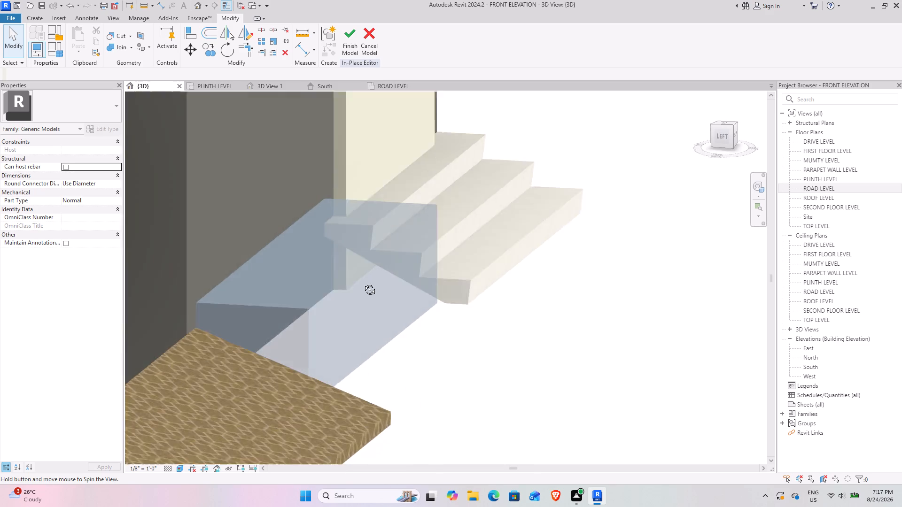
{"action": "middle_click_drag", "start_coordinate": [363, 283], "coordinate": [359, 299], "text": "shift"}
{"action": "left_click", "coordinate": [315, 323]}
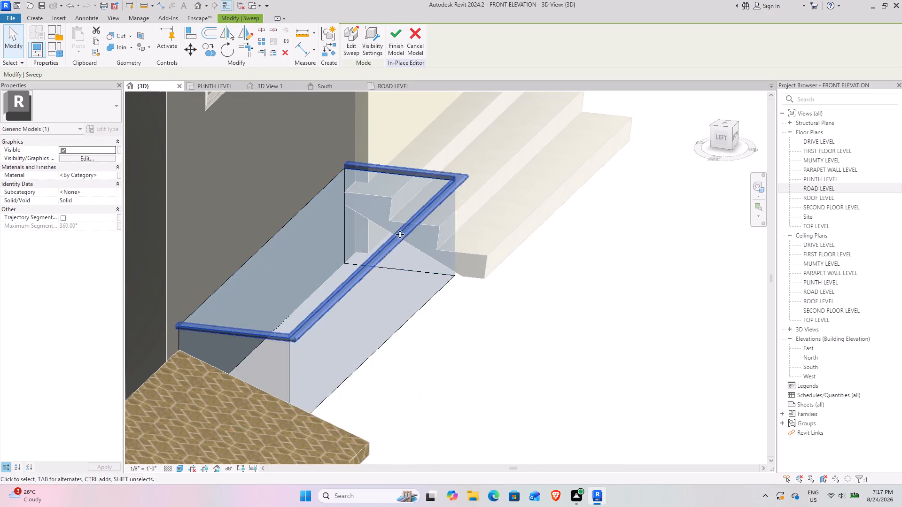
{"action": "scroll", "coordinate": [401, 235], "scroll_direction": "up", "scroll_amount": 4}
{"action": "middle_click_drag", "start_coordinate": [315, 278], "coordinate": [355, 235], "text": "shift"}
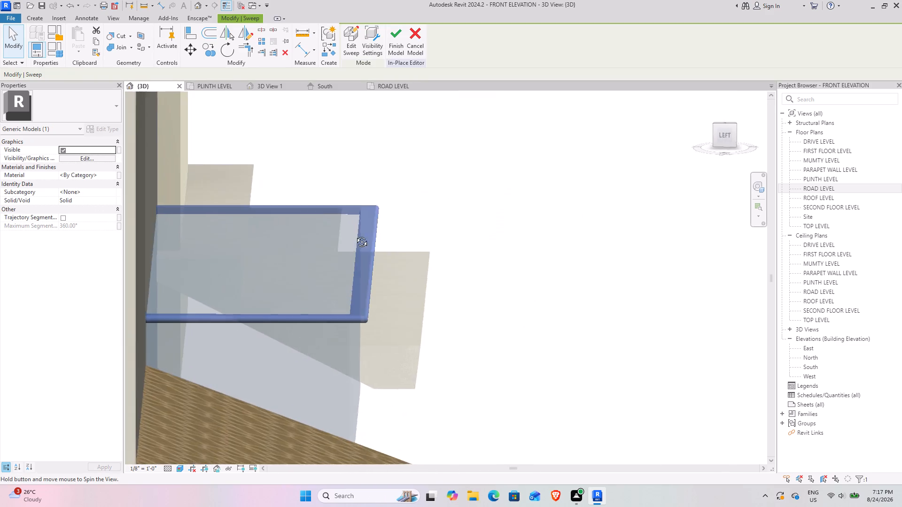
{"action": "middle_click_drag", "start_coordinate": [355, 235], "coordinate": [267, 230], "text": "shift"}
{"action": "middle_click_drag", "start_coordinate": [266, 231], "coordinate": [271, 233], "text": "shift"}
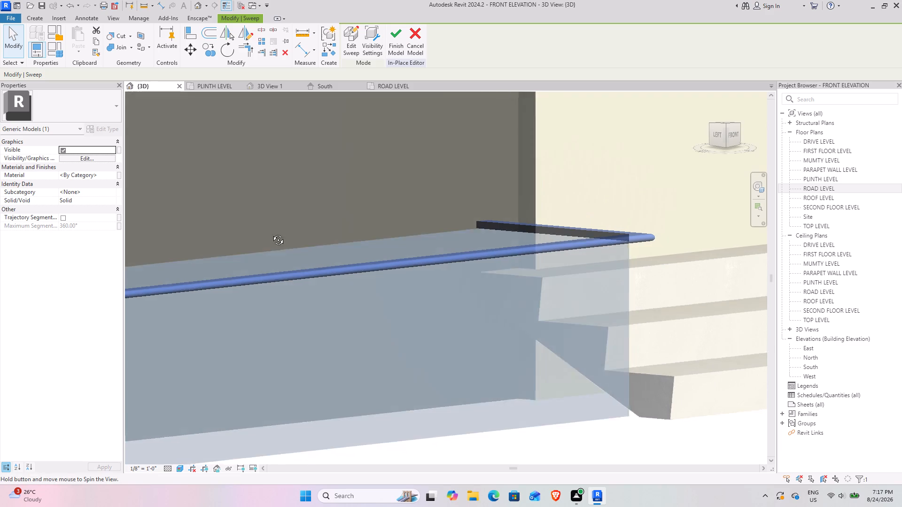
{"action": "middle_click_drag", "start_coordinate": [271, 233], "coordinate": [357, 292], "text": "shift"}
{"action": "middle_click_drag", "start_coordinate": [333, 290], "coordinate": [341, 265], "text": "shift"}
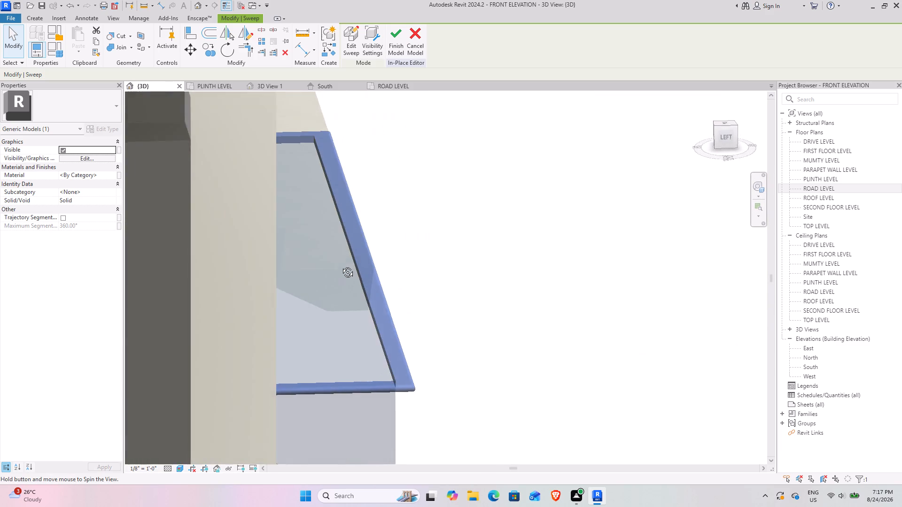
{"action": "middle_click_drag", "start_coordinate": [341, 265], "coordinate": [303, 287], "text": "shift"}
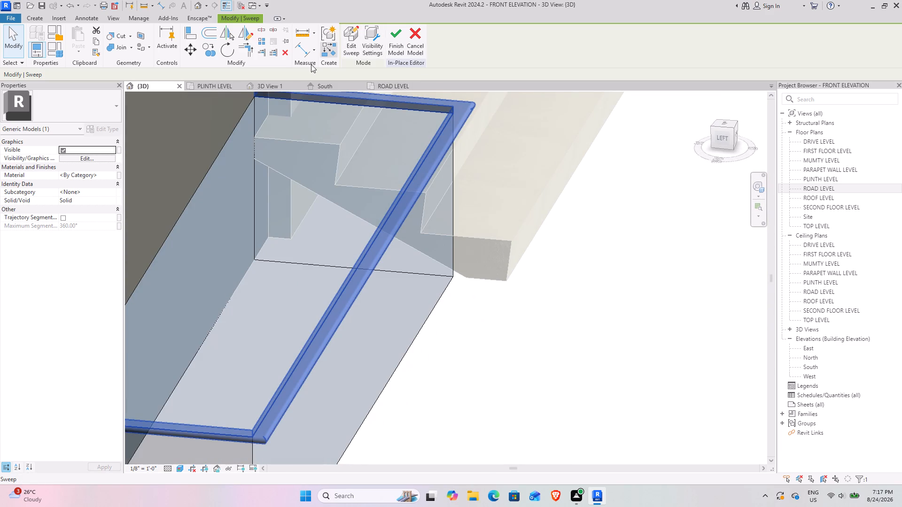
Reopen the sweep around the block's top and open its sketched profile for editing.
{"action": "left_click", "coordinate": [351, 39]}
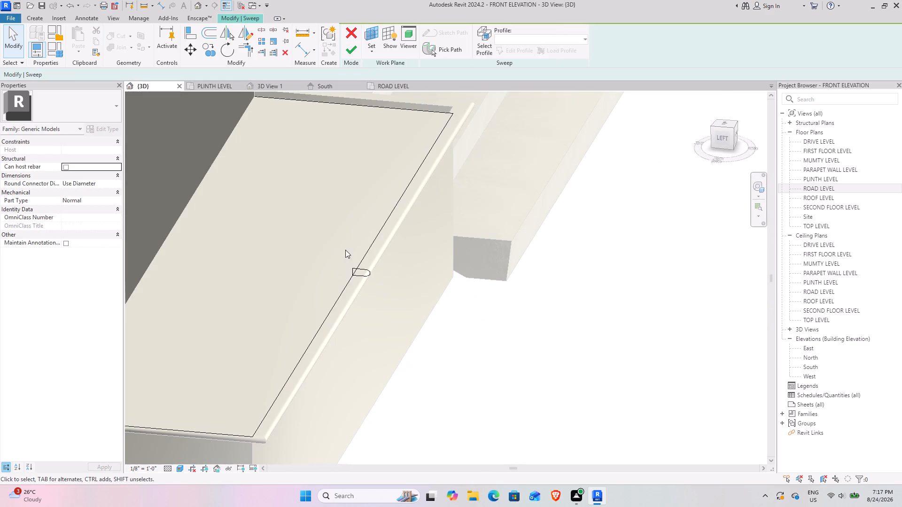
{"action": "scroll", "coordinate": [342, 279], "scroll_direction": "up", "scroll_amount": 3}
{"action": "middle_click_drag", "start_coordinate": [334, 273], "coordinate": [422, 162]}
{"action": "left_click", "coordinate": [435, 192]}
{"action": "scroll", "coordinate": [393, 207], "scroll_direction": "up", "scroll_amount": 6}
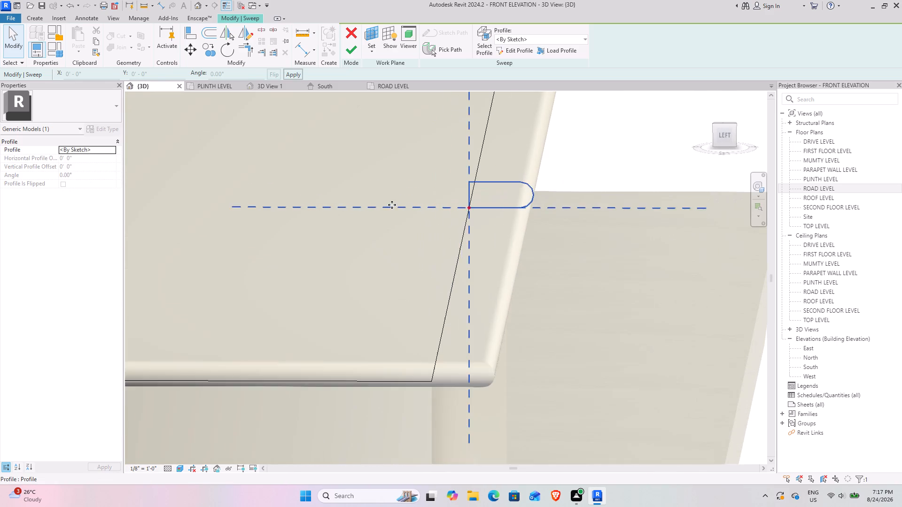
{"action": "middle_click_drag", "start_coordinate": [387, 227], "coordinate": [381, 227], "text": "shift"}
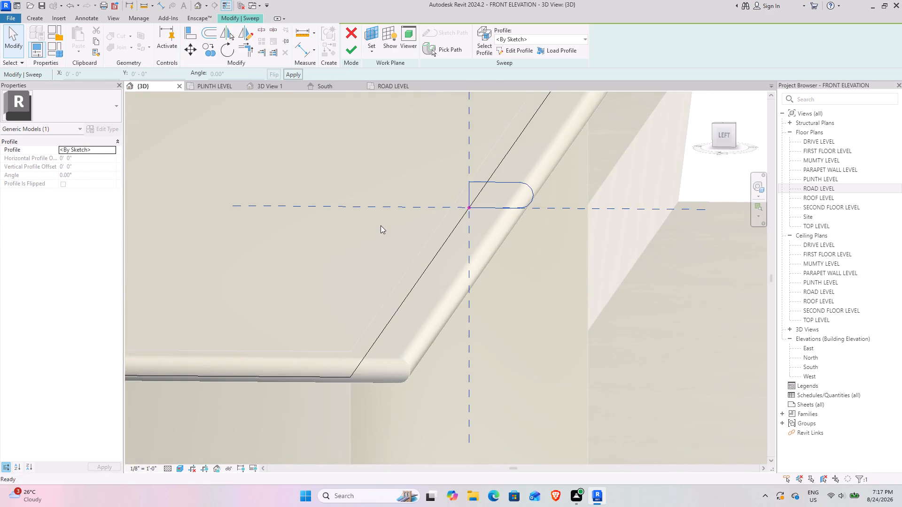
{"action": "scroll", "coordinate": [381, 224], "scroll_direction": "down", "scroll_amount": 3}
{"action": "middle_click_drag", "start_coordinate": [400, 205], "coordinate": [414, 209], "text": "shift"}
{"action": "scroll", "coordinate": [422, 197], "scroll_direction": "up", "scroll_amount": 6}
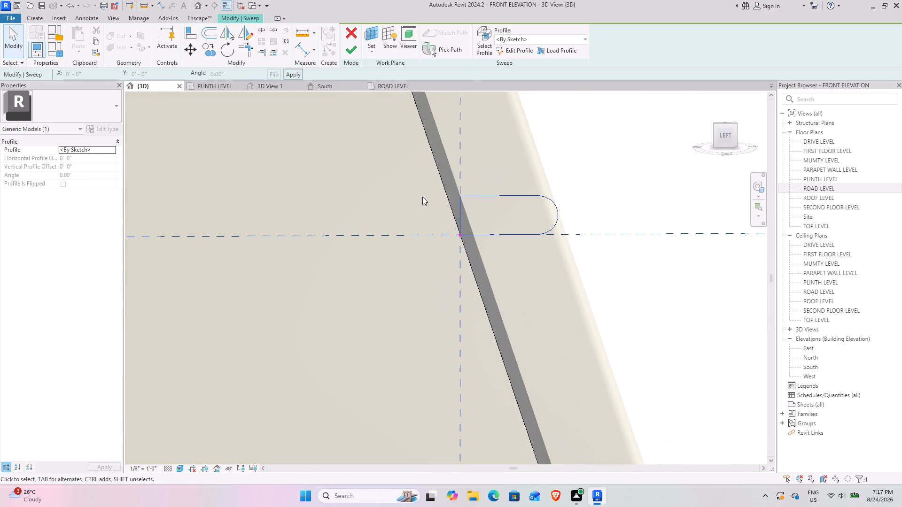
{"action": "scroll", "coordinate": [431, 201], "scroll_direction": "up", "scroll_amount": 1, "text": "shift"}
{"action": "middle_click_drag", "start_coordinate": [431, 201], "coordinate": [427, 191], "text": "shift"}
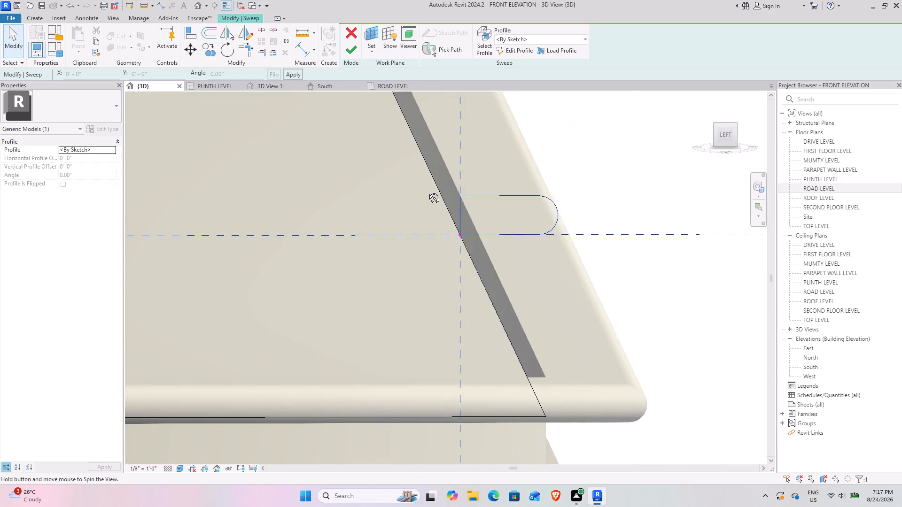
{"action": "middle_click_drag", "start_coordinate": [427, 191], "coordinate": [414, 189], "text": "shift"}
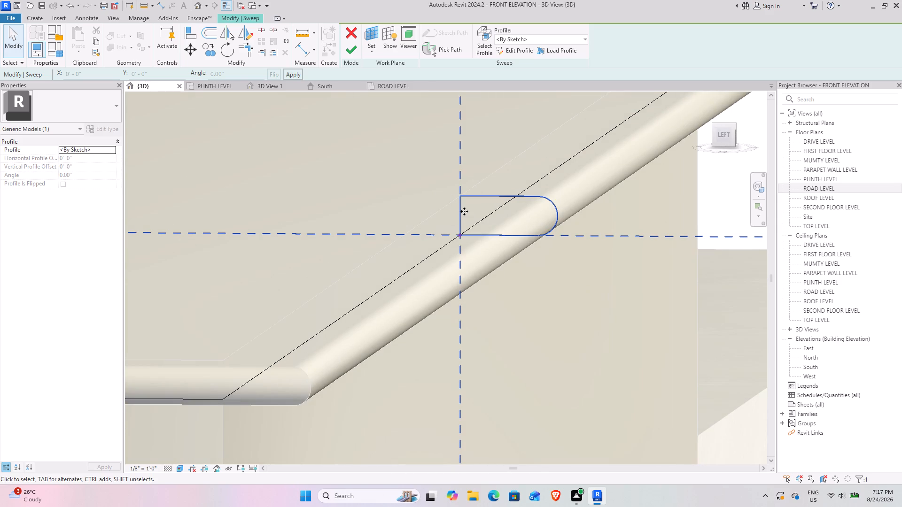
{"action": "left_click", "coordinate": [464, 211]}
{"action": "left_click", "coordinate": [519, 54]}
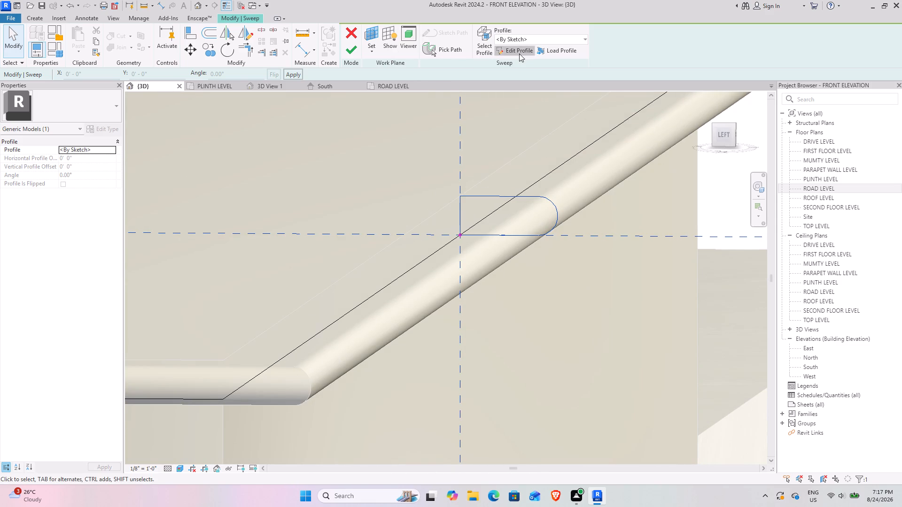
Move the profile's inner end line inward over the block, making the top line about 7 3/4" long, and finish the profile and sweep.
{"action": "left_click", "coordinate": [461, 210]}
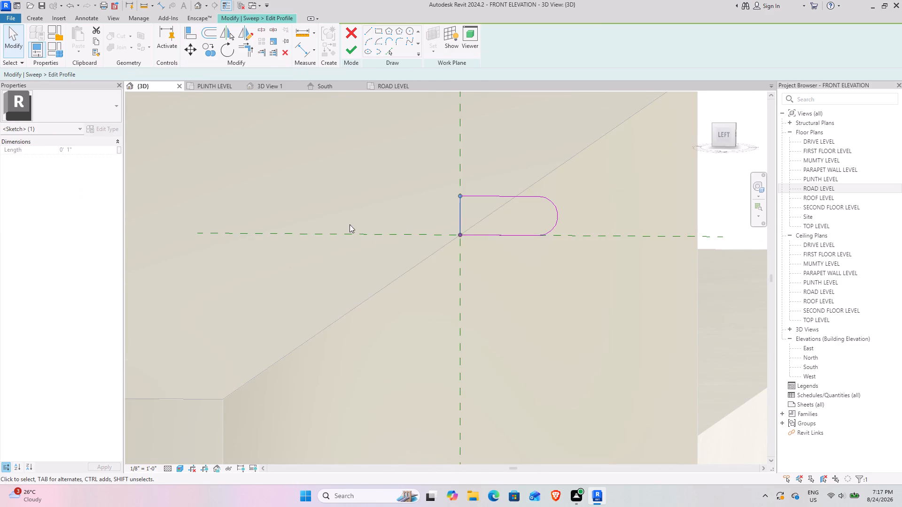
{"action": "middle_click_drag", "start_coordinate": [363, 192], "coordinate": [451, 199]}
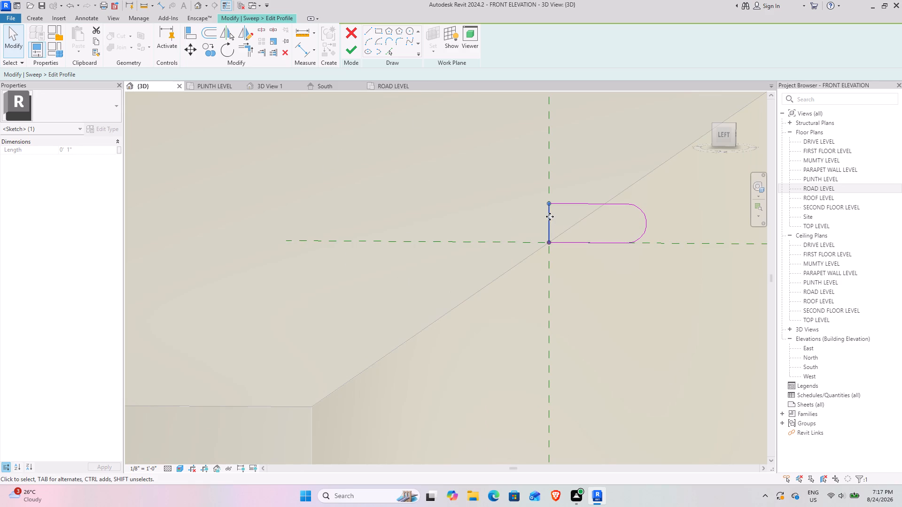
{"action": "left_click_drag", "start_coordinate": [550, 216], "coordinate": [376, 211]}
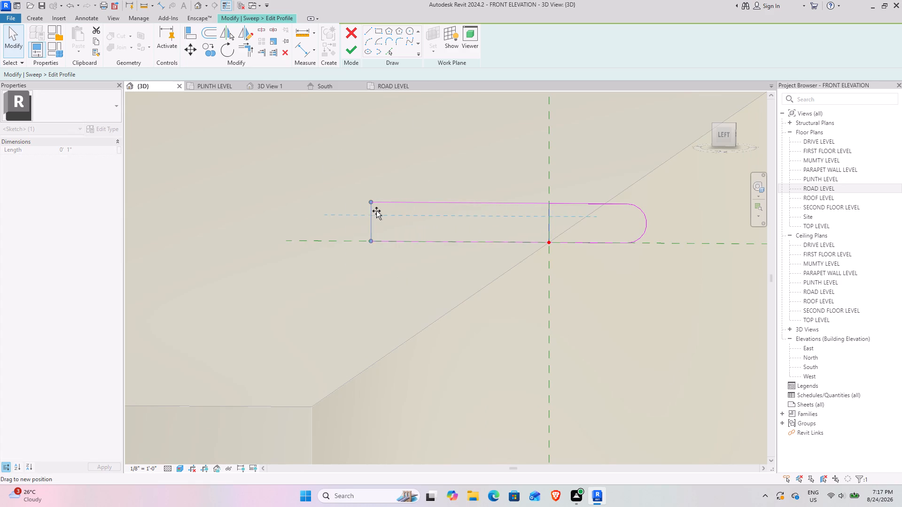
{"action": "left_click_drag", "start_coordinate": [376, 211], "coordinate": [325, 208]}
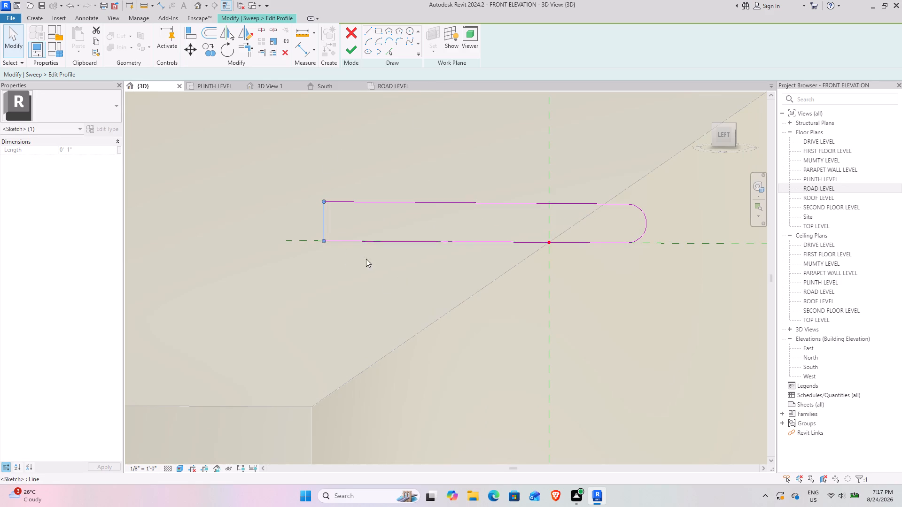
{"action": "scroll", "coordinate": [391, 248], "scroll_direction": "down", "scroll_amount": 7}
{"action": "middle_click_drag", "start_coordinate": [381, 252], "coordinate": [383, 256], "text": "shift"}
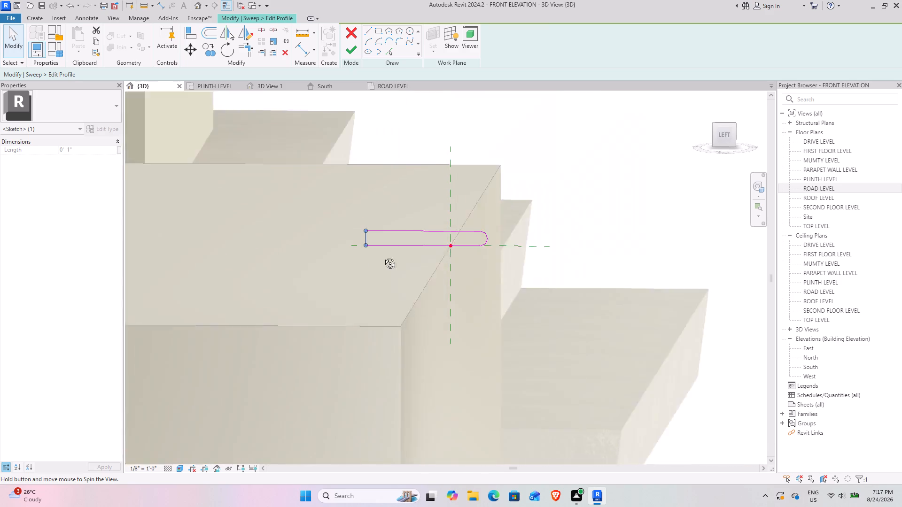
{"action": "middle_click_drag", "start_coordinate": [383, 256], "coordinate": [380, 258], "text": "shift"}
{"action": "middle_click_drag", "start_coordinate": [380, 258], "coordinate": [390, 264], "text": "shift"}
{"action": "scroll", "coordinate": [385, 269], "scroll_direction": "down", "scroll_amount": 3}
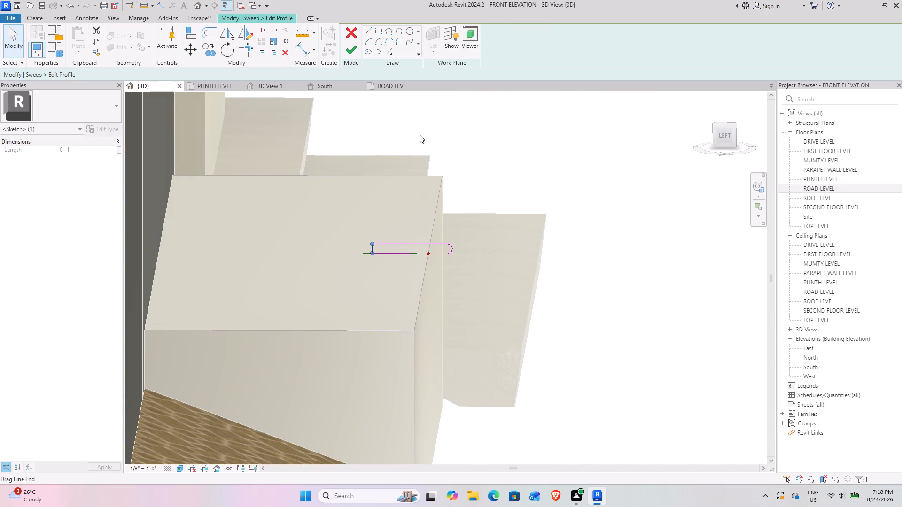
{"action": "left_click", "coordinate": [401, 245]}
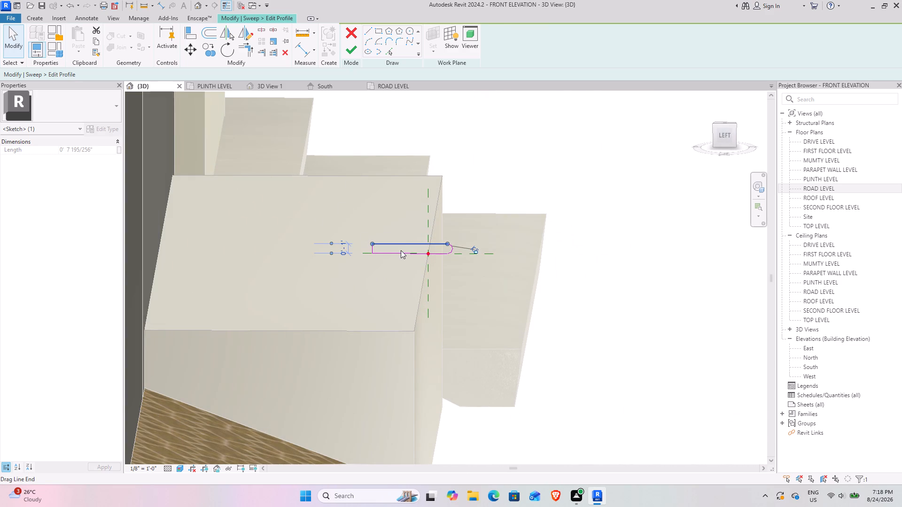
{"action": "scroll", "coordinate": [372, 247], "scroll_direction": "up", "scroll_amount": 7}
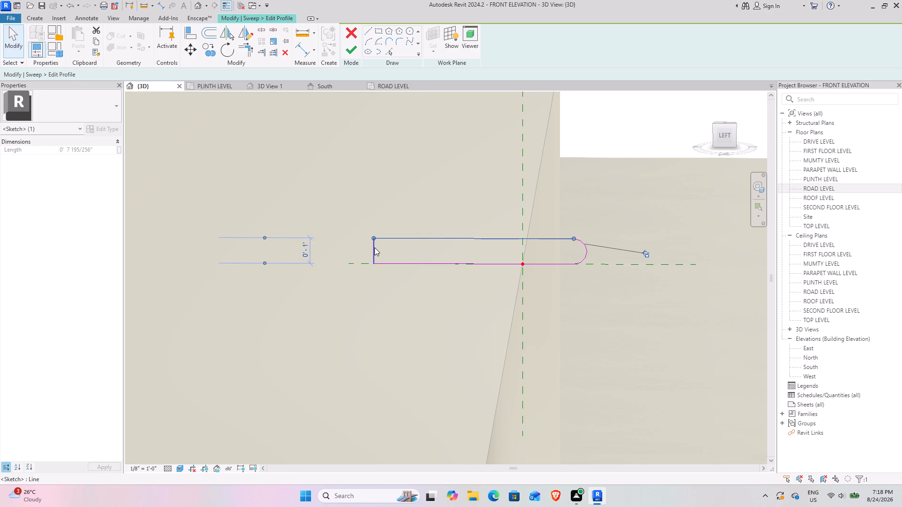
{"action": "left_click", "coordinate": [375, 249]}
{"action": "left_click", "coordinate": [374, 253]}
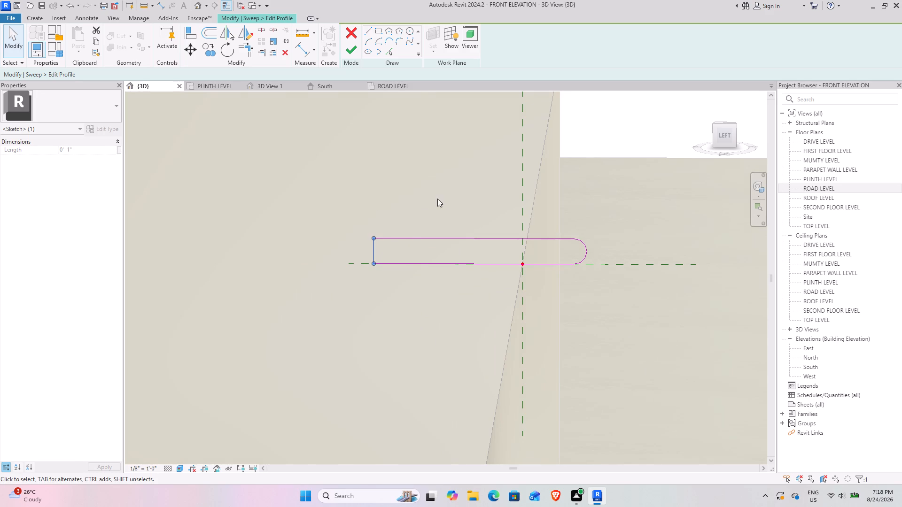
{"action": "scroll", "coordinate": [438, 194], "scroll_direction": "down", "scroll_amount": 4}
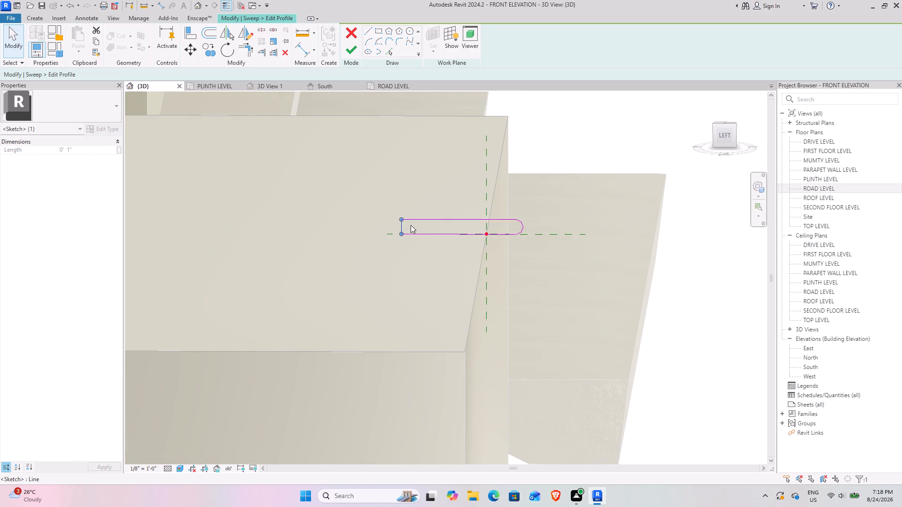
{"action": "scroll", "coordinate": [436, 183], "scroll_direction": "down", "scroll_amount": 2}
{"action": "left_click", "coordinate": [352, 54]}
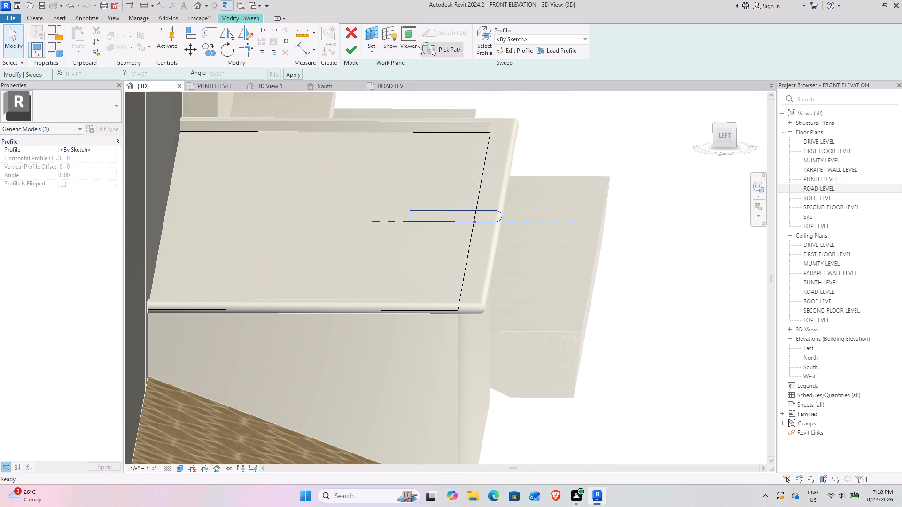
{"action": "left_click", "coordinate": [352, 51]}
Finish the in-place model of the block with its top sweep.
{"action": "scroll", "coordinate": [390, 187], "scroll_direction": "down", "scroll_amount": 6}
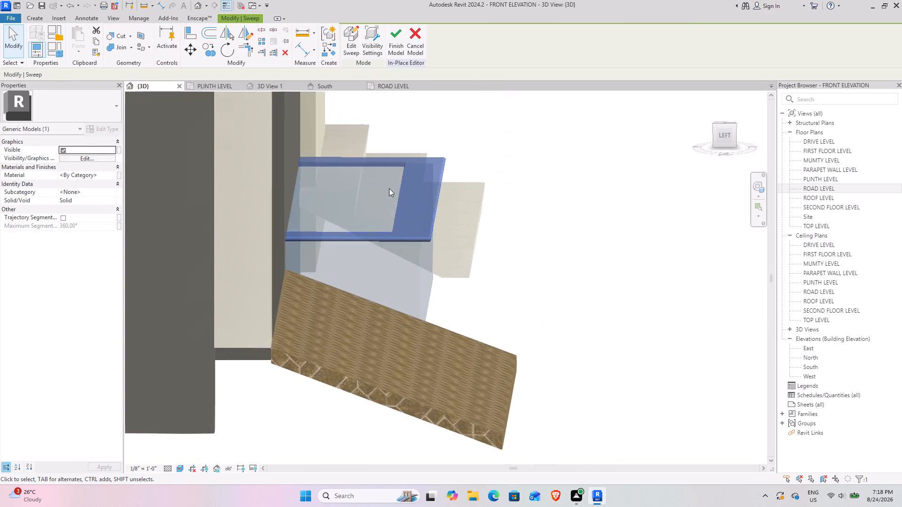
{"action": "middle_click_drag", "start_coordinate": [384, 188], "coordinate": [280, 186], "text": "shift"}
{"action": "scroll", "coordinate": [280, 186], "scroll_direction": "down", "scroll_amount": 3}
{"action": "middle_click_drag", "start_coordinate": [277, 178], "coordinate": [276, 178]}
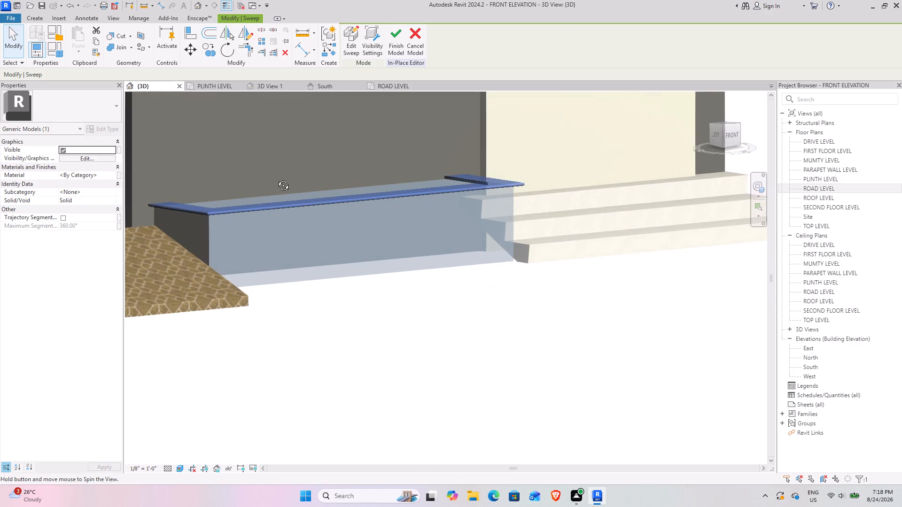
{"action": "middle_click_drag", "start_coordinate": [276, 178], "coordinate": [292, 261]}
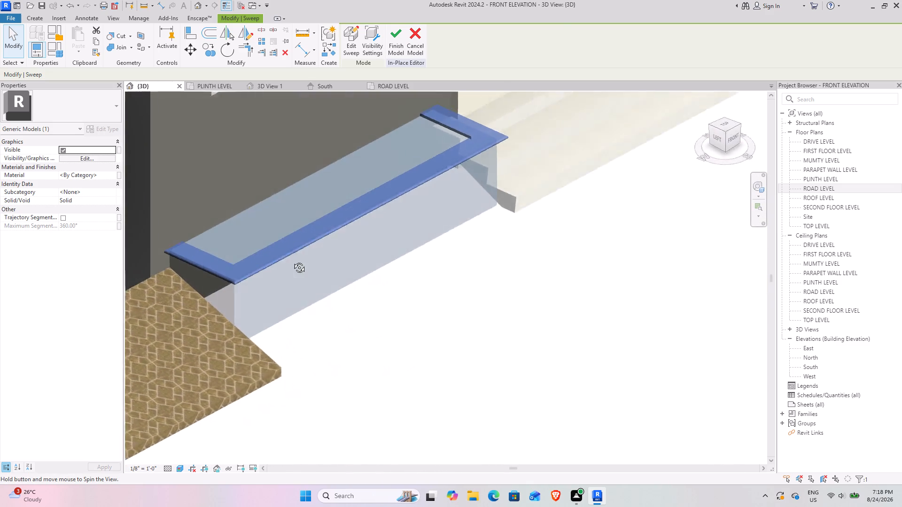
{"action": "middle_click_drag", "start_coordinate": [292, 261], "coordinate": [265, 264]}
{"action": "middle_click_drag", "start_coordinate": [296, 265], "coordinate": [373, 243]}
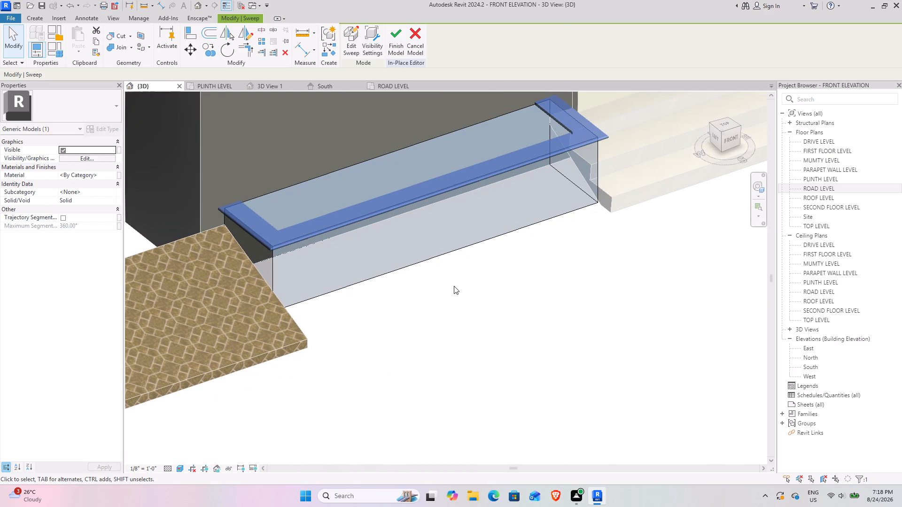
{"action": "left_click", "coordinate": [485, 341]}
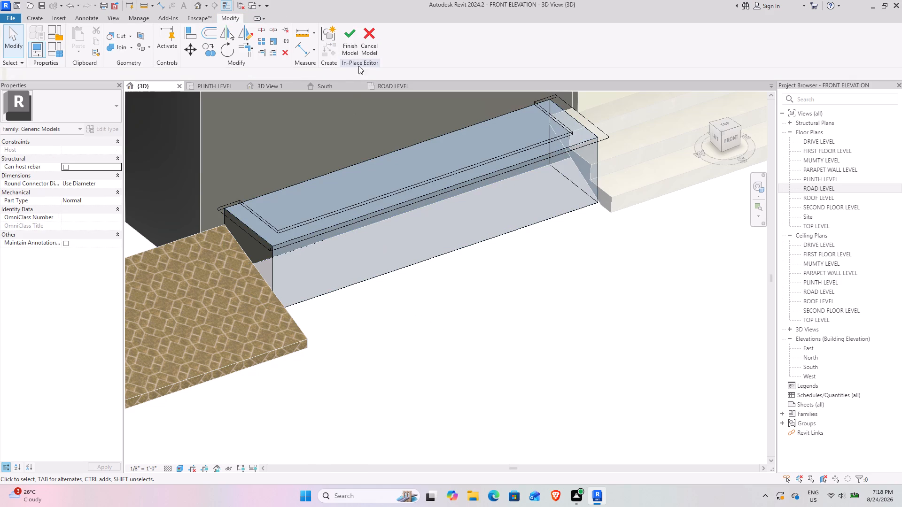
{"action": "left_click", "coordinate": [353, 40]}
{"action": "scroll", "coordinate": [424, 311], "scroll_direction": "down", "scroll_amount": 2}
{"action": "middle_click_drag", "start_coordinate": [370, 316], "coordinate": [365, 292]}
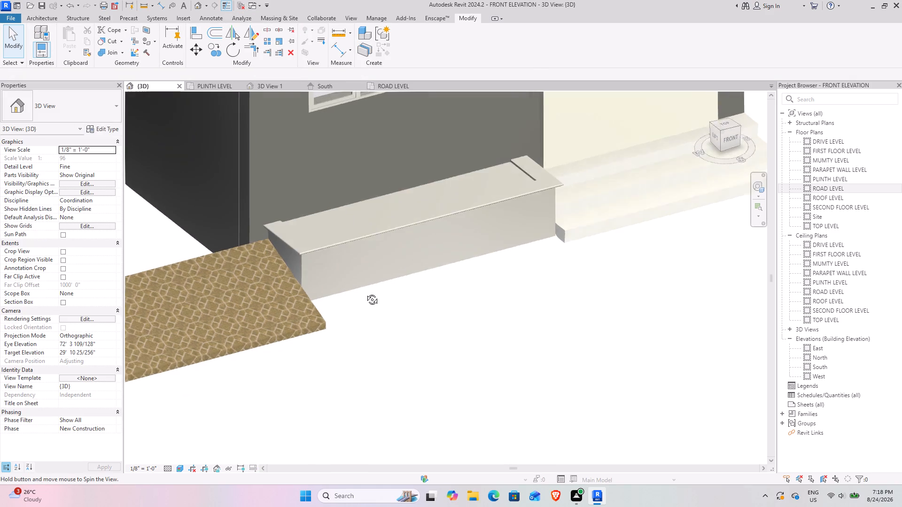
{"action": "middle_click_drag", "start_coordinate": [365, 292], "coordinate": [302, 292]}
{"action": "middle_click_drag", "start_coordinate": [283, 285], "coordinate": [234, 280], "text": "shift"}
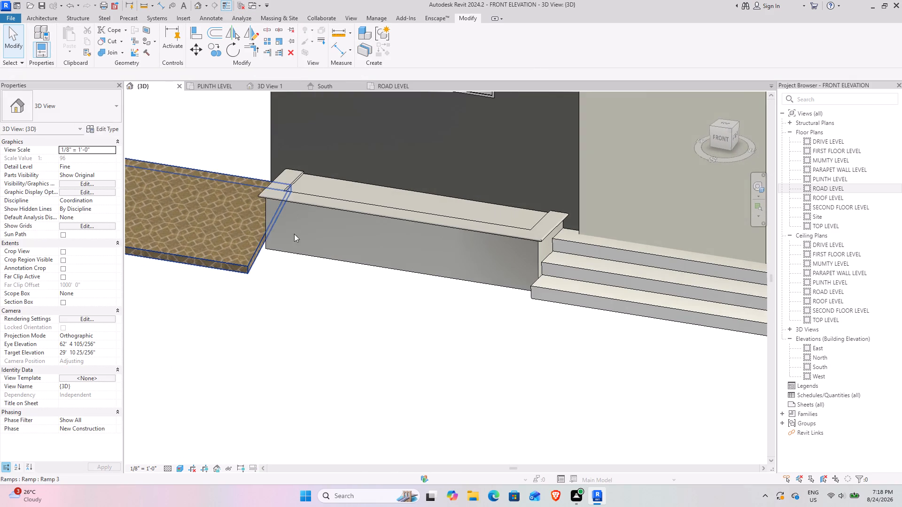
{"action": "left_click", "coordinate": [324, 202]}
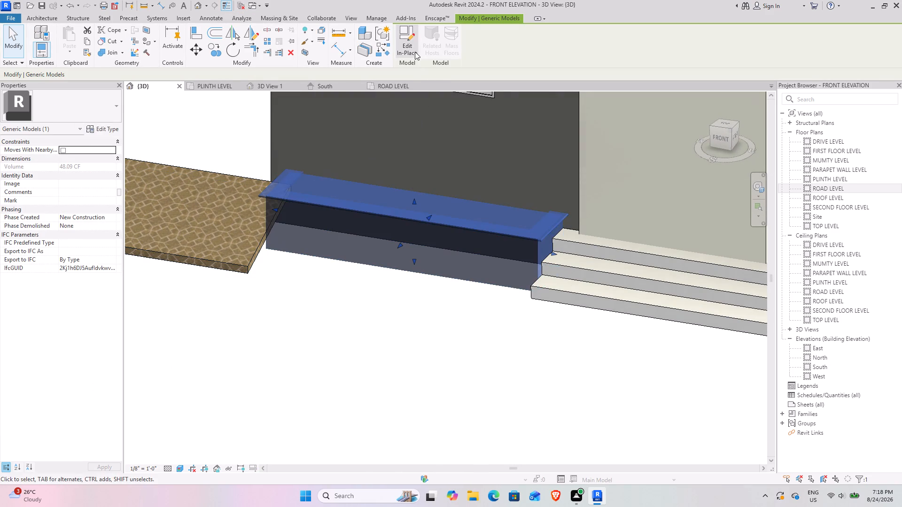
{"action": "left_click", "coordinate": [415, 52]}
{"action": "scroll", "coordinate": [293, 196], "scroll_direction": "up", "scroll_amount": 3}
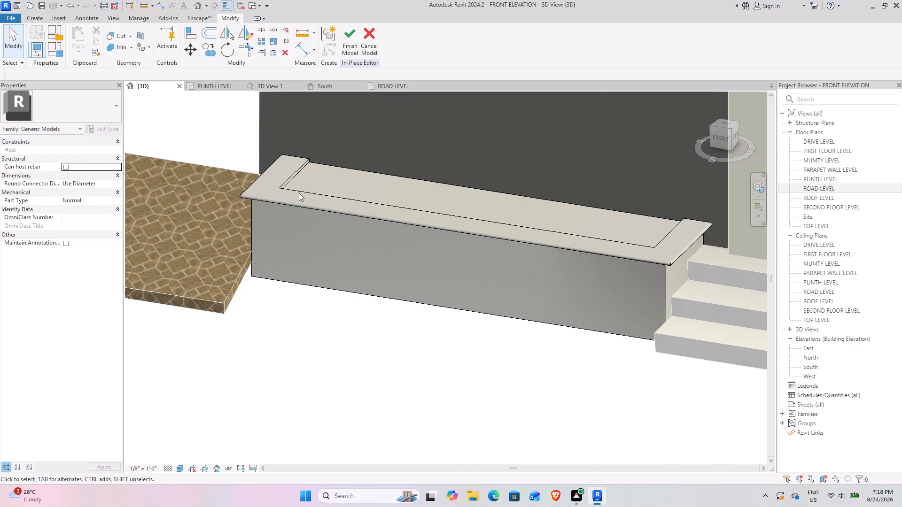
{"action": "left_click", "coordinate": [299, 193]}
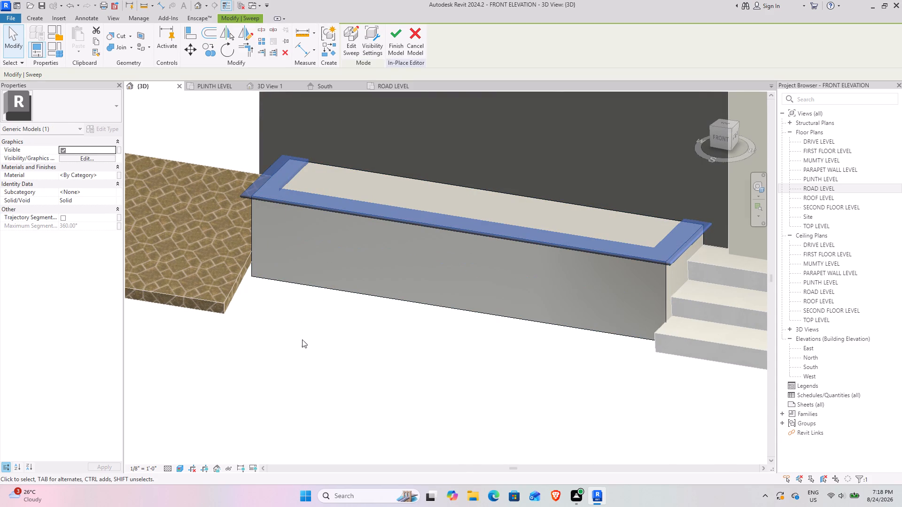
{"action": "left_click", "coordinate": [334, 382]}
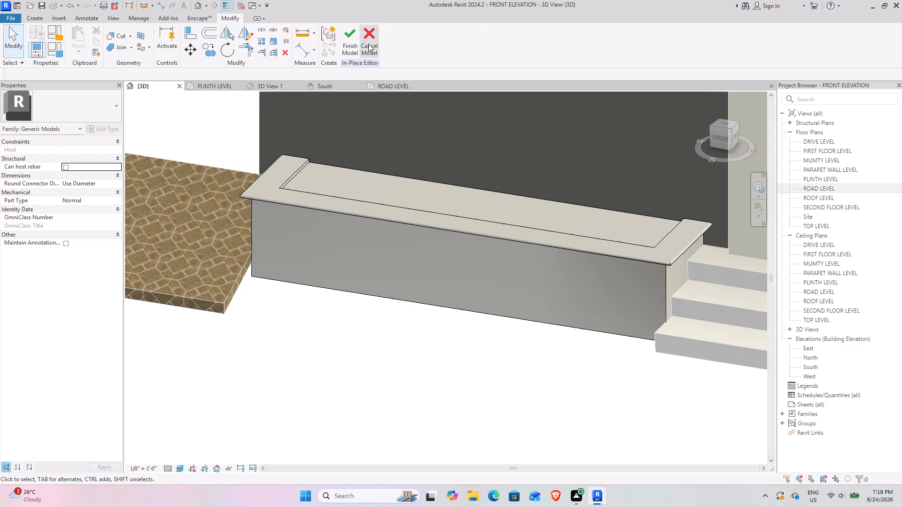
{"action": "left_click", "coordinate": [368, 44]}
Reopen the planter-like block's in-place model for editing.
{"action": "scroll", "coordinate": [258, 201], "scroll_direction": "up", "scroll_amount": 6}
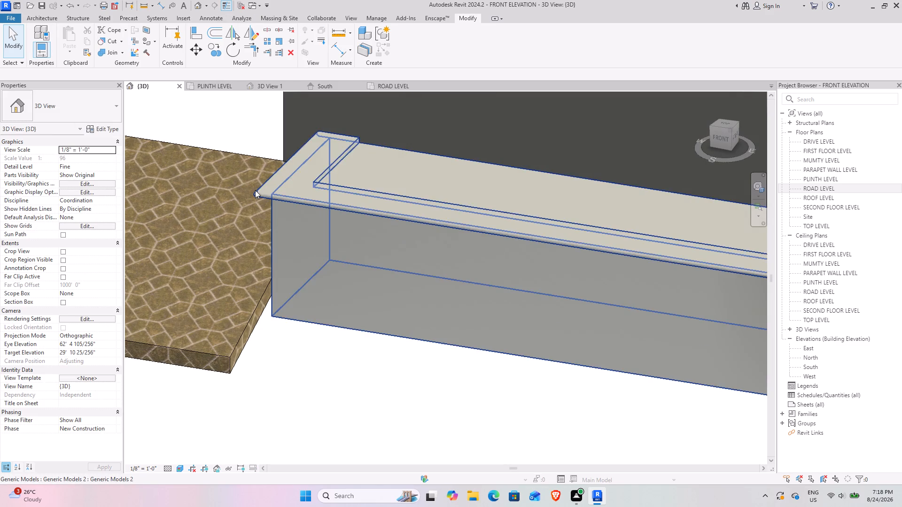
{"action": "middle_click_drag", "start_coordinate": [245, 200], "coordinate": [293, 154], "text": "shift"}
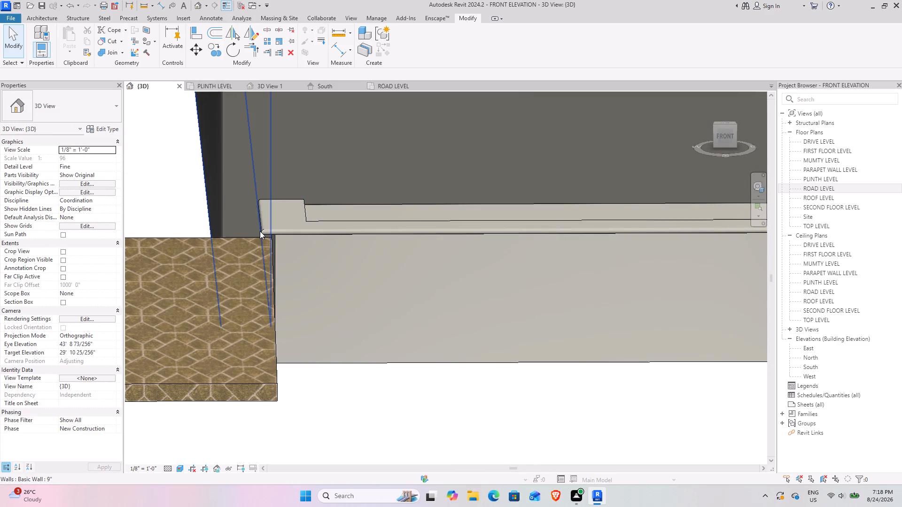
{"action": "left_click", "coordinate": [260, 231]}
{"action": "left_click", "coordinate": [412, 43]}
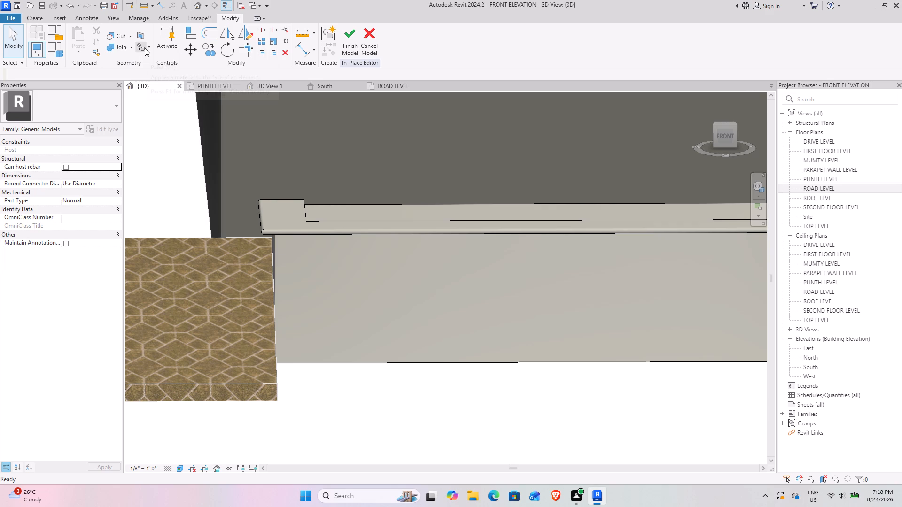
Paint the block's top face, inside the surrounding sweep, with the Roofing, EPDM Membrane material.
{"action": "left_click", "coordinate": [145, 48]}
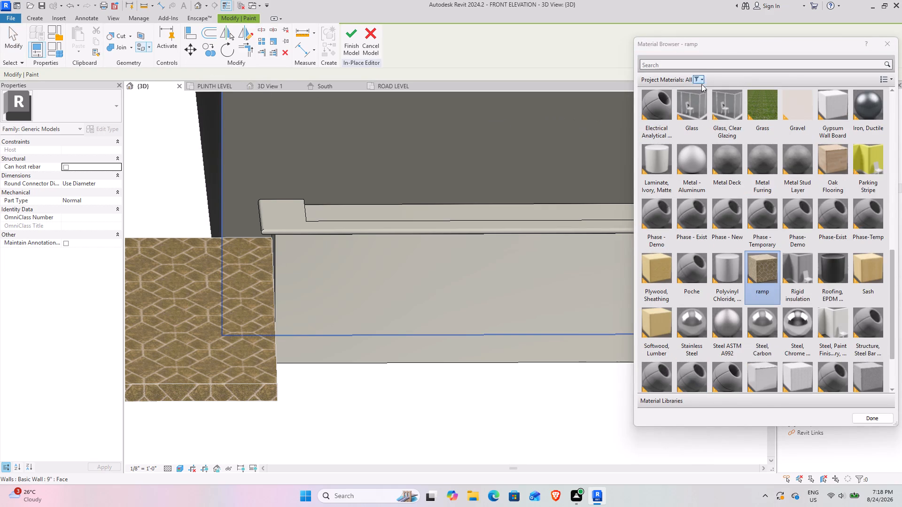
{"action": "left_click", "coordinate": [703, 62]}
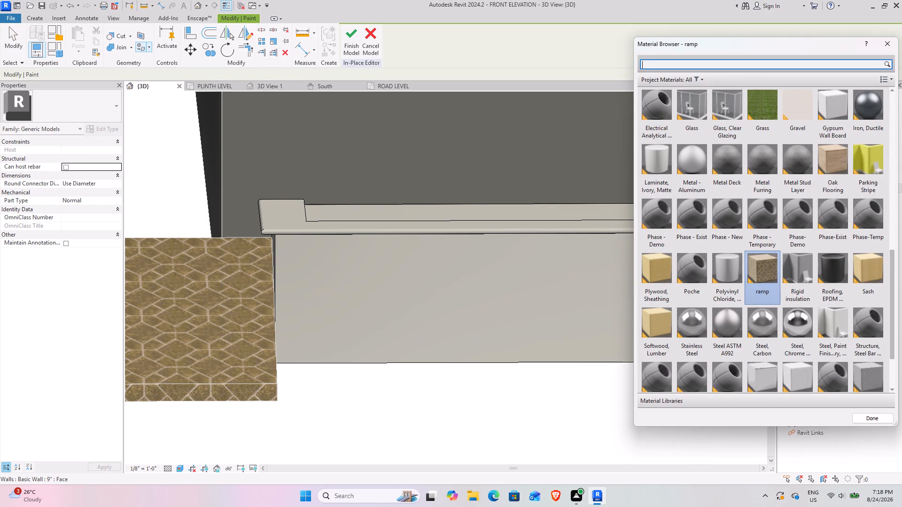
{"action": "left_click", "coordinate": [834, 271]}
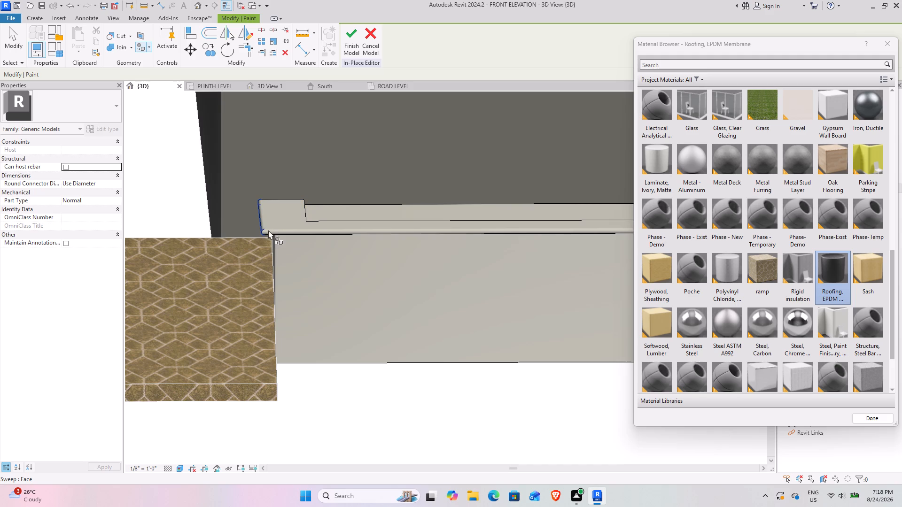
{"action": "scroll", "coordinate": [275, 227], "scroll_direction": "down", "scroll_amount": 4}
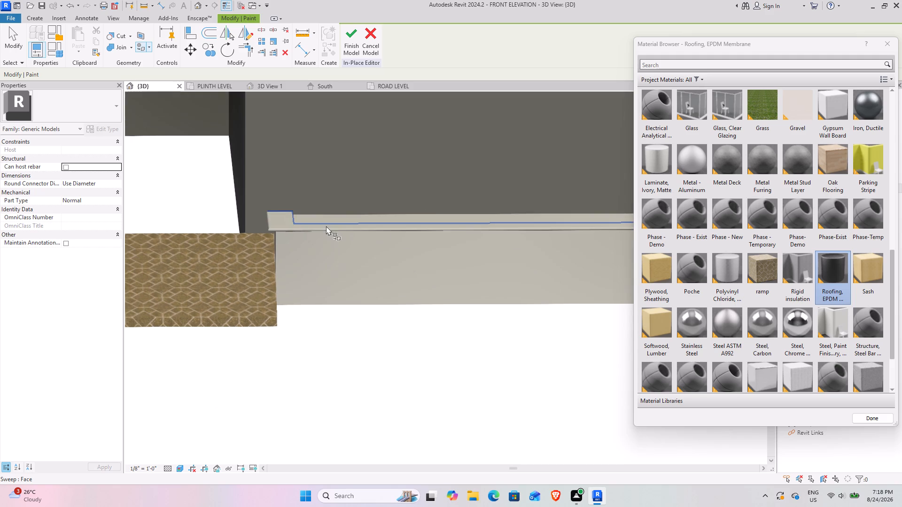
{"action": "middle_click_drag", "start_coordinate": [317, 225], "coordinate": [388, 295], "text": "shift"}
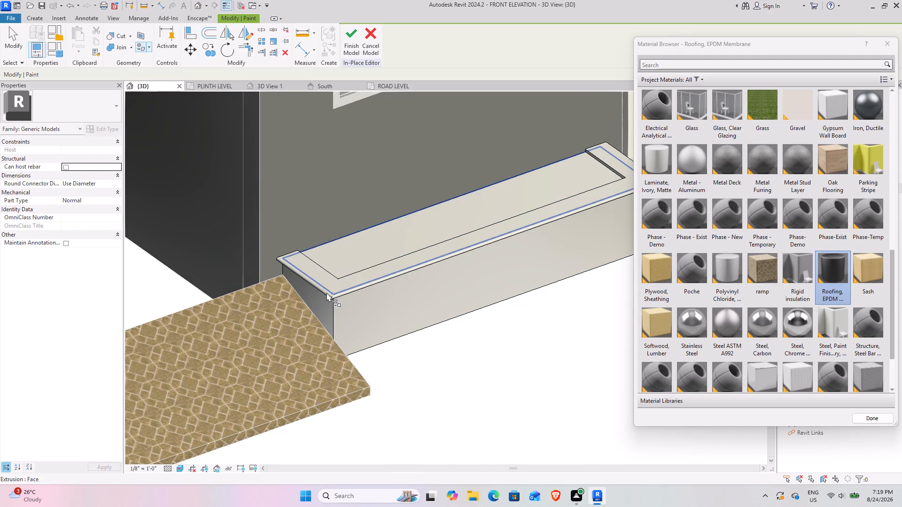
{"action": "left_click", "coordinate": [327, 292]}
Paint the sweep's rounded outer edge along the front and at the end beside the ramp with Roofing, EPDM Membrane.
{"action": "scroll", "coordinate": [394, 296], "scroll_direction": "down", "scroll_amount": 3}
{"action": "middle_click_drag", "start_coordinate": [385, 298], "coordinate": [409, 280], "text": "shift"}
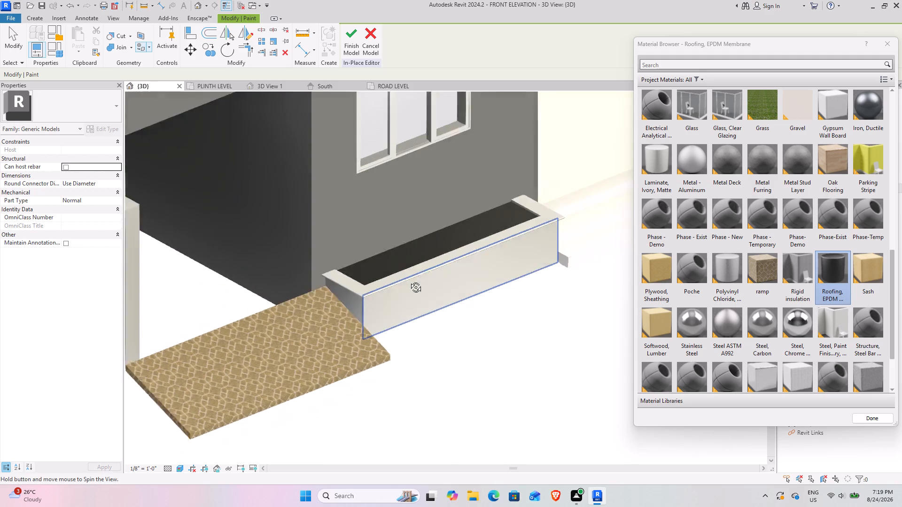
{"action": "middle_click_drag", "start_coordinate": [409, 280], "coordinate": [371, 381], "text": "shift"}
{"action": "scroll", "coordinate": [386, 308], "scroll_direction": "up", "scroll_amount": 3}
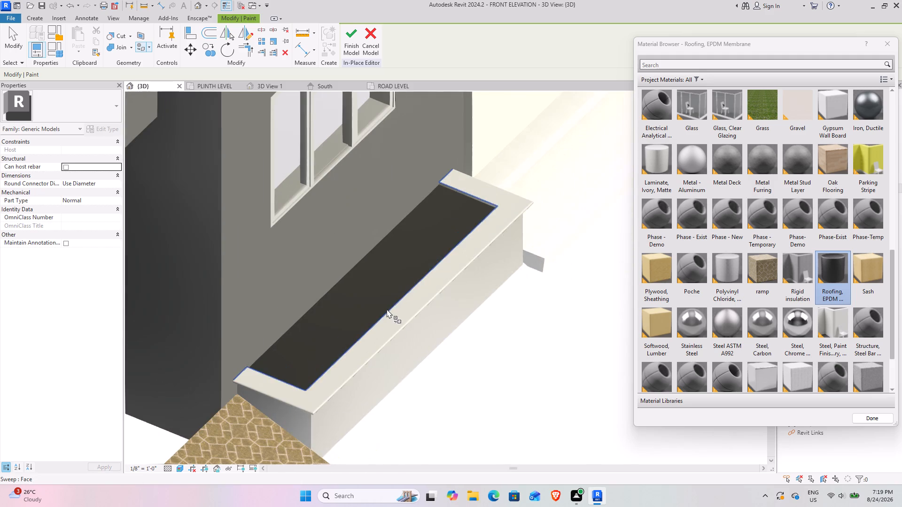
{"action": "left_click", "coordinate": [364, 369]}
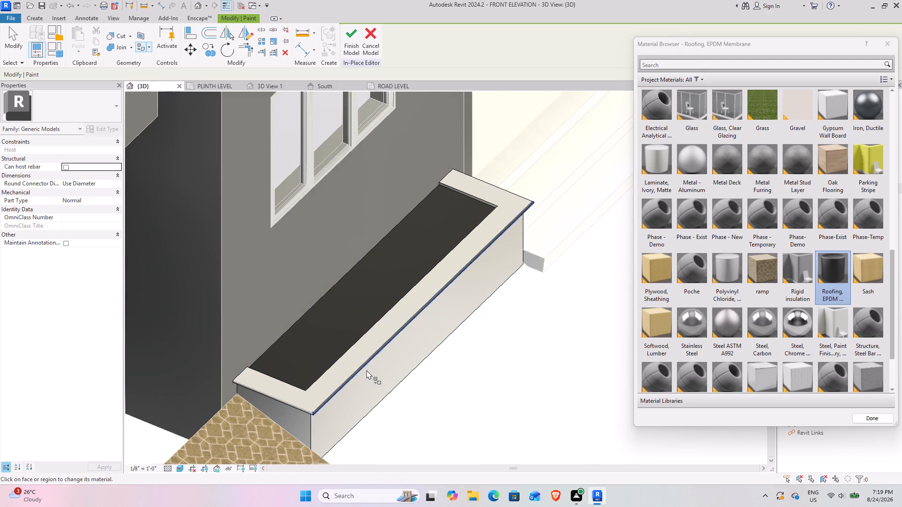
{"action": "middle_click_drag", "start_coordinate": [389, 376], "coordinate": [354, 289], "text": "shift"}
{"action": "scroll", "coordinate": [247, 320], "scroll_direction": "up", "scroll_amount": 5}
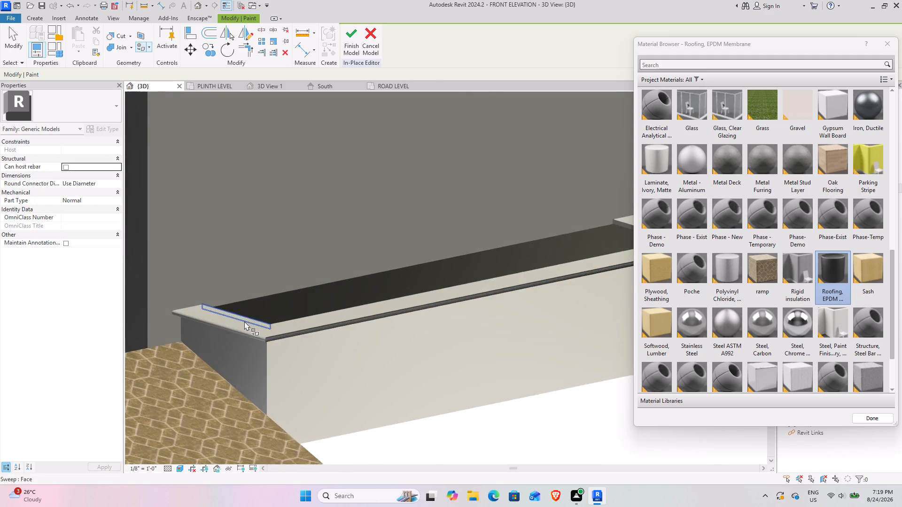
{"action": "scroll", "coordinate": [244, 321], "scroll_direction": "up", "scroll_amount": 2}
{"action": "left_click", "coordinate": [259, 345]}
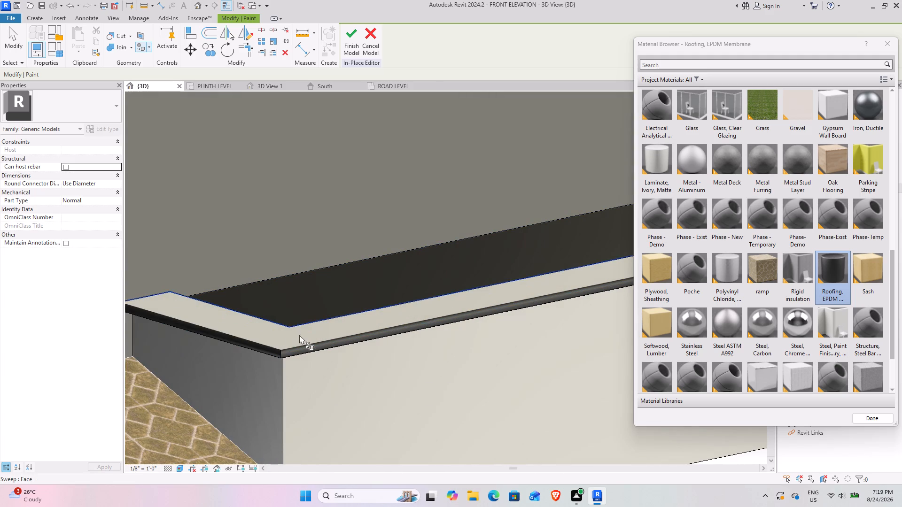
Paint the sweep's rounded outer edge at the end beside the entrance steps with Roofing, EPDM Membrane.
{"action": "scroll", "coordinate": [325, 309], "scroll_direction": "down", "scroll_amount": 3}
{"action": "middle_click_drag", "start_coordinate": [455, 329], "coordinate": [153, 335]}
{"action": "middle_click_drag", "start_coordinate": [456, 240], "coordinate": [341, 253], "text": "shift"}
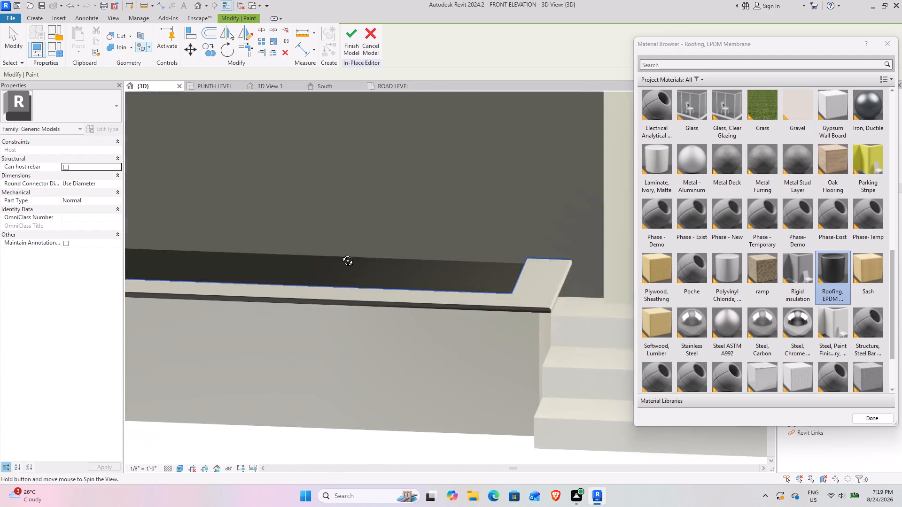
{"action": "middle_click_drag", "start_coordinate": [341, 253], "coordinate": [302, 259], "text": "shift"}
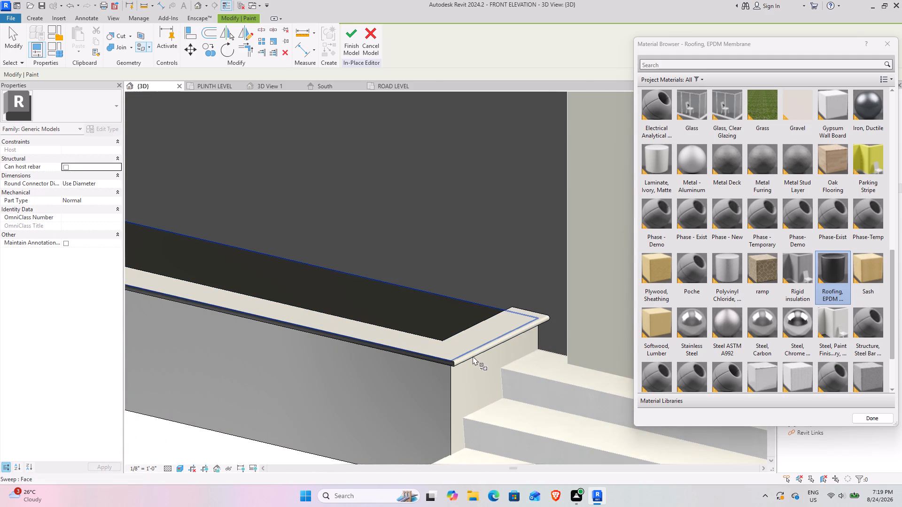
{"action": "left_click", "coordinate": [473, 356]}
{"action": "left_click", "coordinate": [482, 355]}
{"action": "middle_click_drag", "start_coordinate": [441, 339], "coordinate": [458, 402], "text": "shift"}
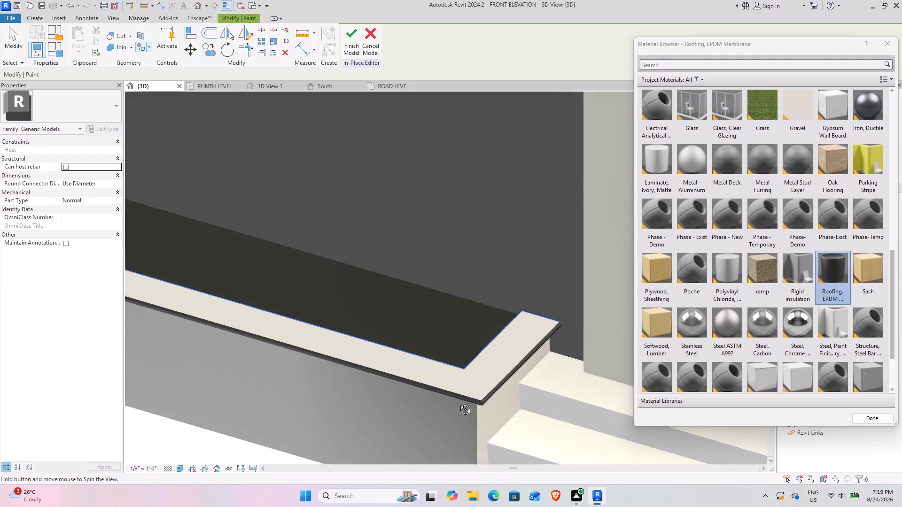
{"action": "middle_click_drag", "start_coordinate": [458, 402], "coordinate": [467, 422], "text": "shift"}
{"action": "left_click", "coordinate": [496, 358]}
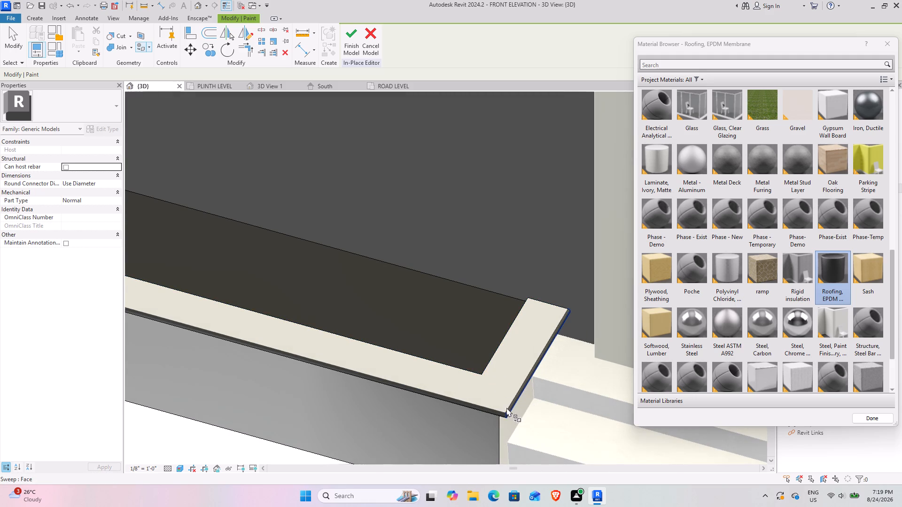
Paint the sweep's thin inner front face and its lower front edge with Roofing, EPDM Membrane.
{"action": "scroll", "coordinate": [376, 328], "scroll_direction": "down", "scroll_amount": 8}
{"action": "middle_click_drag", "start_coordinate": [350, 338], "coordinate": [369, 297], "text": "shift"}
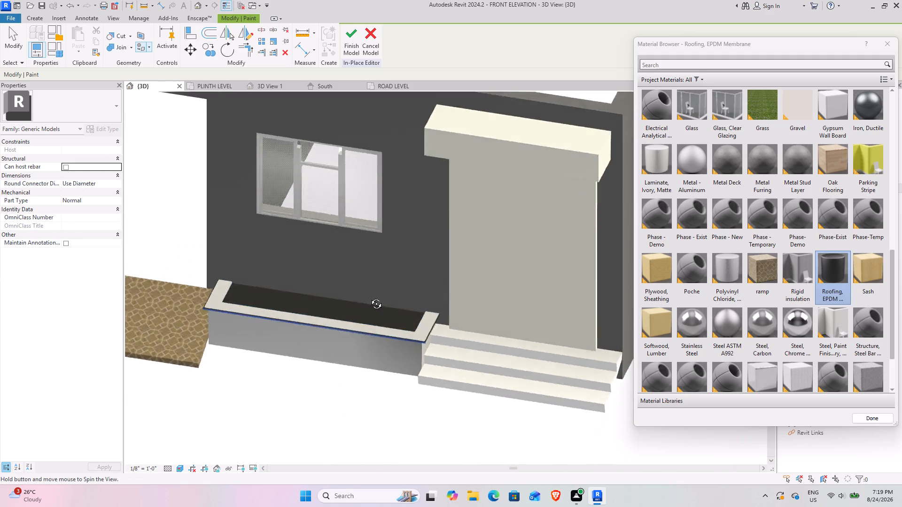
{"action": "middle_click_drag", "start_coordinate": [369, 297], "coordinate": [443, 326], "text": "shift"}
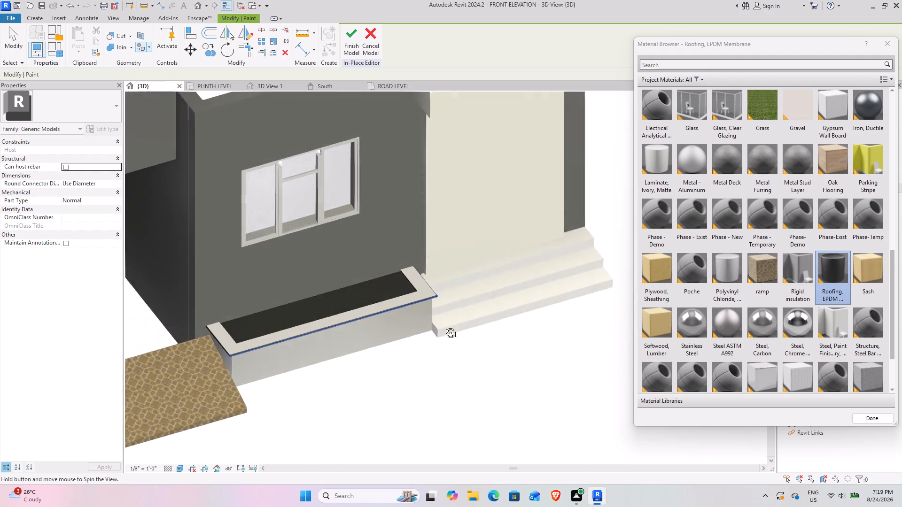
{"action": "middle_click_drag", "start_coordinate": [443, 326], "coordinate": [430, 353], "text": "shift"}
{"action": "scroll", "coordinate": [220, 336], "scroll_direction": "up", "scroll_amount": 8}
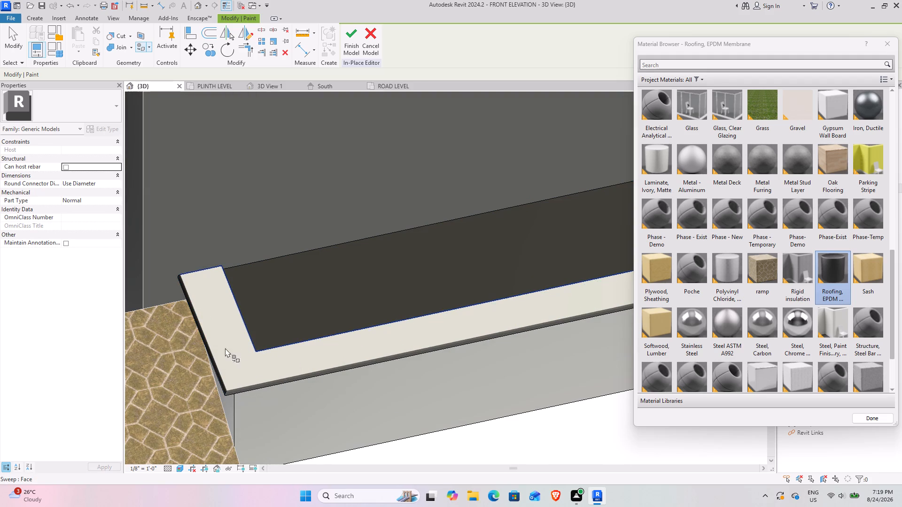
{"action": "left_click", "coordinate": [188, 276]}
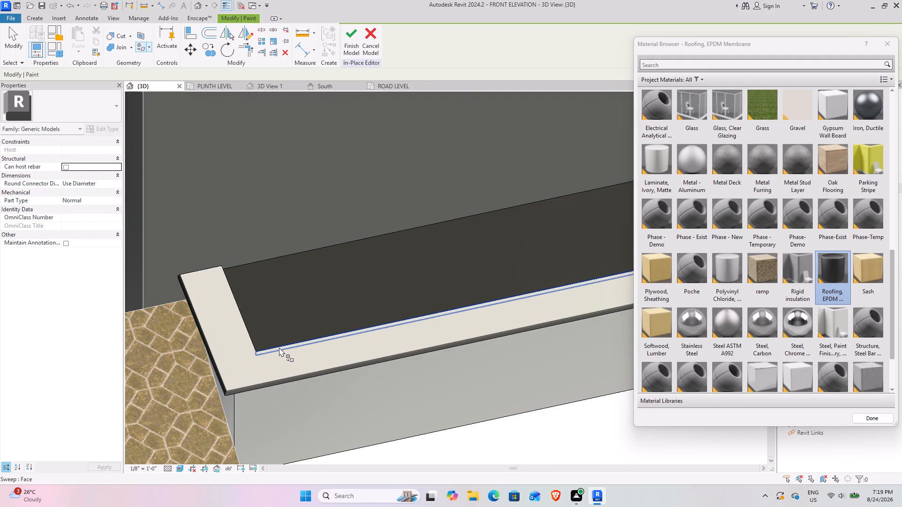
{"action": "left_click", "coordinate": [269, 353]}
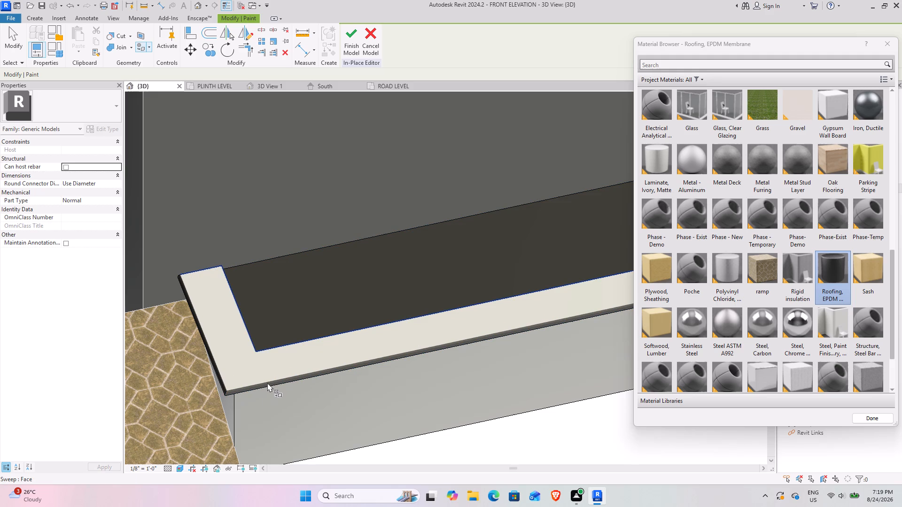
{"action": "left_click", "coordinate": [267, 383]}
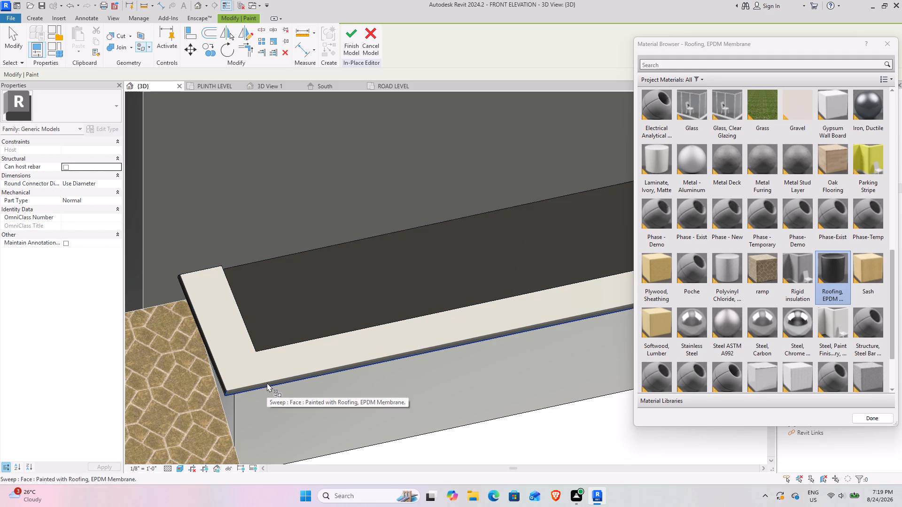
{"action": "key", "text": "Tab"}
{"action": "key", "text": "Tab"}
{"action": "key", "text": "Tab"}
{"action": "key", "text": "Tab"}
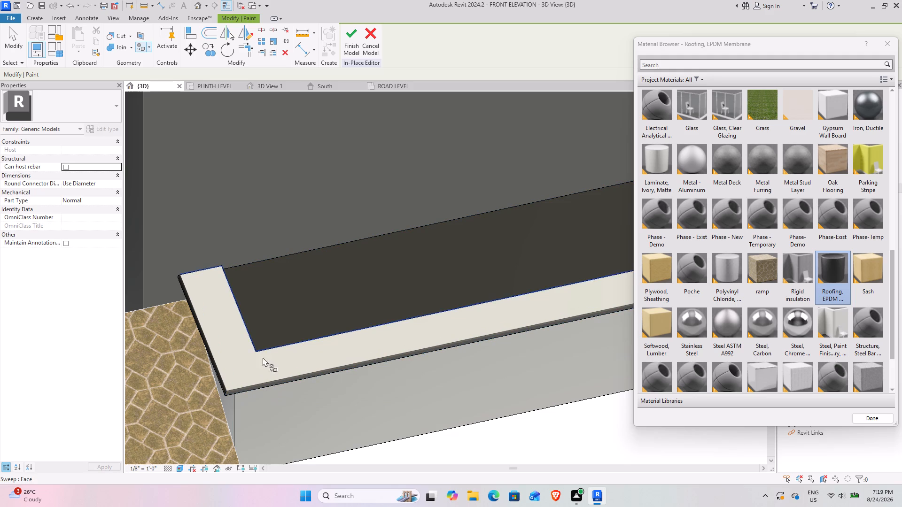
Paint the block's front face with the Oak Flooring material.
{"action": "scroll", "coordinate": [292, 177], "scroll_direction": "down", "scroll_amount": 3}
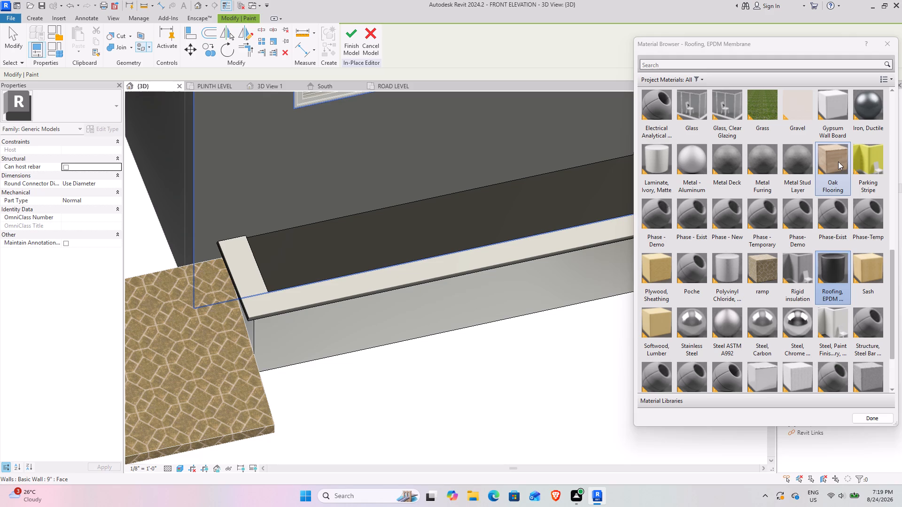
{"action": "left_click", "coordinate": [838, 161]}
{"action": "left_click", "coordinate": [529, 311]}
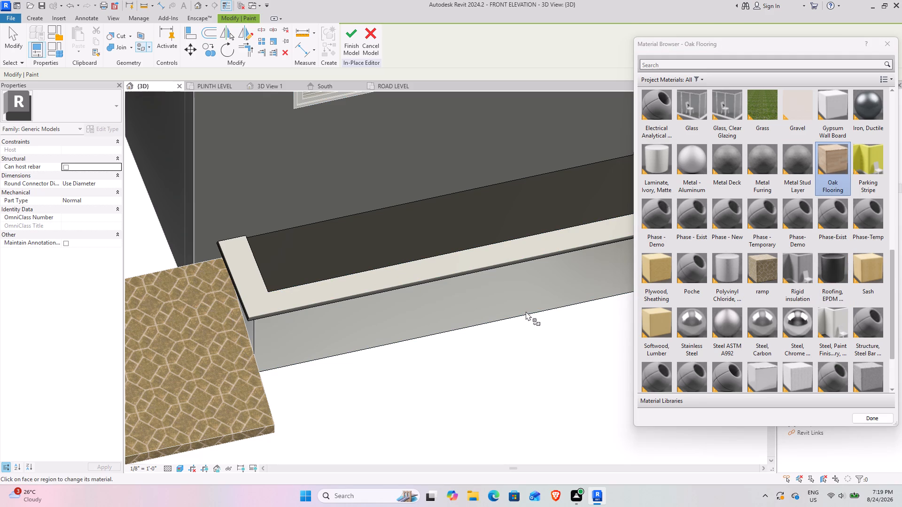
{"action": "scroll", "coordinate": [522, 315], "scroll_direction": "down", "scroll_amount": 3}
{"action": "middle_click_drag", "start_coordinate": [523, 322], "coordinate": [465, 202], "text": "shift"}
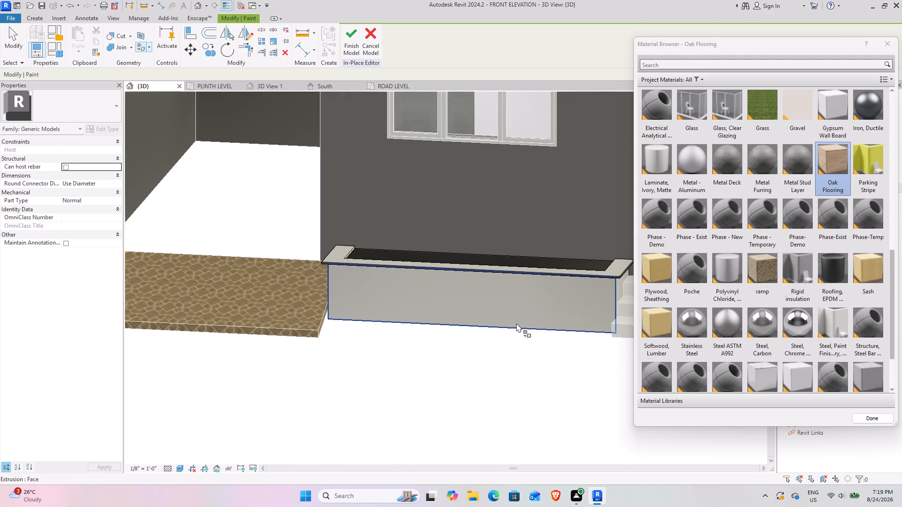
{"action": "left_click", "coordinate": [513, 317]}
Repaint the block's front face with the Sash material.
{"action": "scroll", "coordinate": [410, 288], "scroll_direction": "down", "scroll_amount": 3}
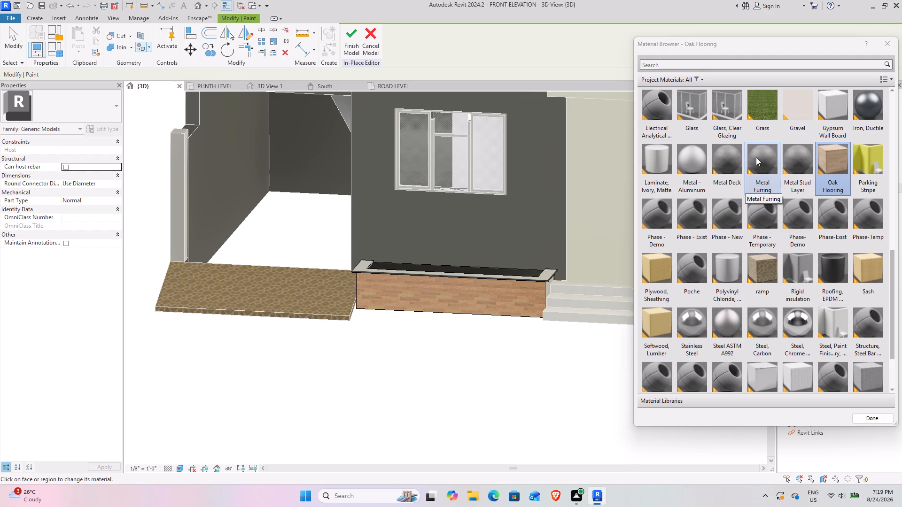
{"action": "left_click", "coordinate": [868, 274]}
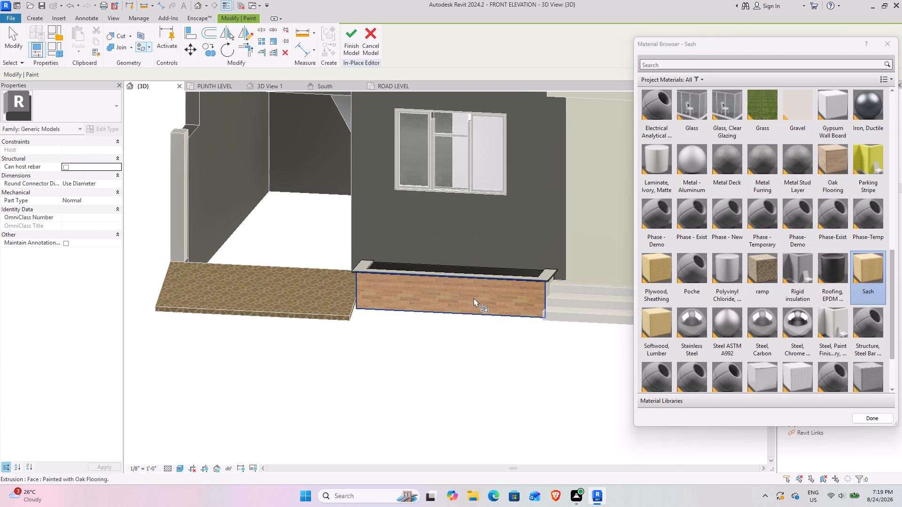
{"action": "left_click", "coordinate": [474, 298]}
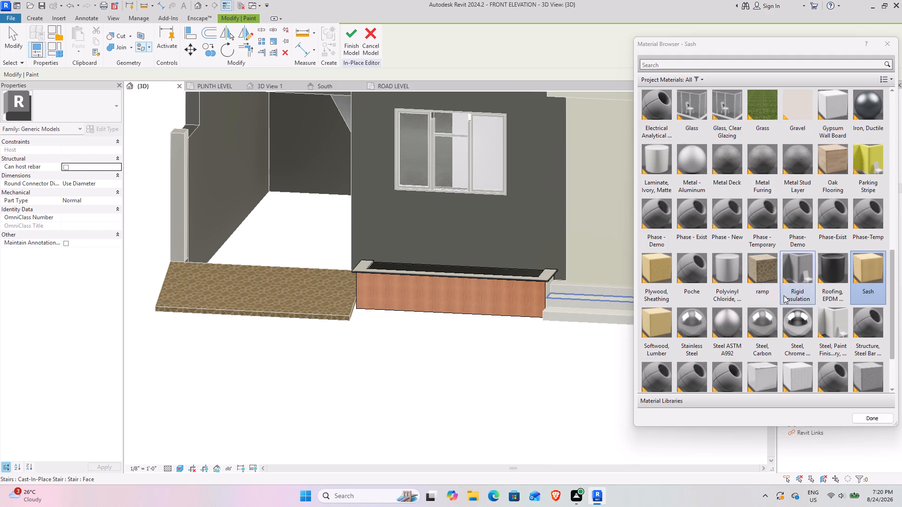
Repaint the block's front face with the Wood - Stained material.
{"action": "scroll", "coordinate": [746, 292], "scroll_direction": "down", "scroll_amount": 2}
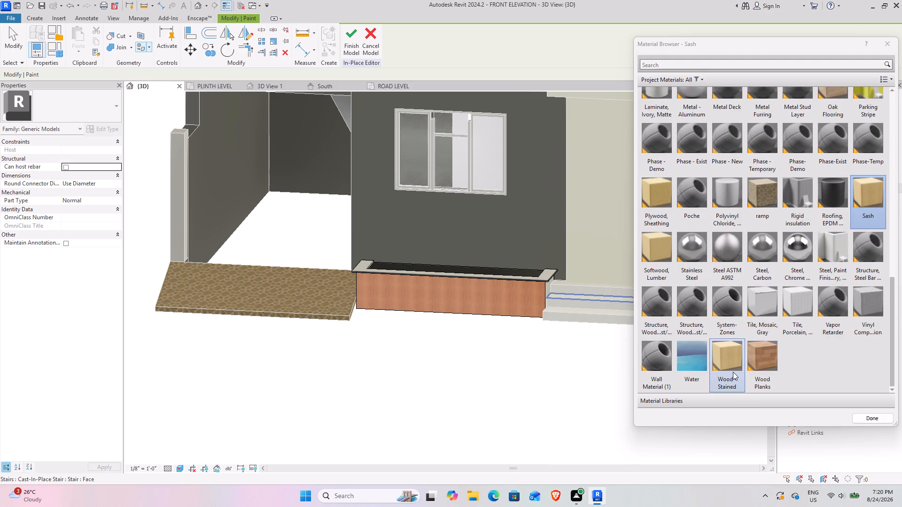
{"action": "left_click", "coordinate": [733, 372]}
{"action": "left_click", "coordinate": [518, 293]}
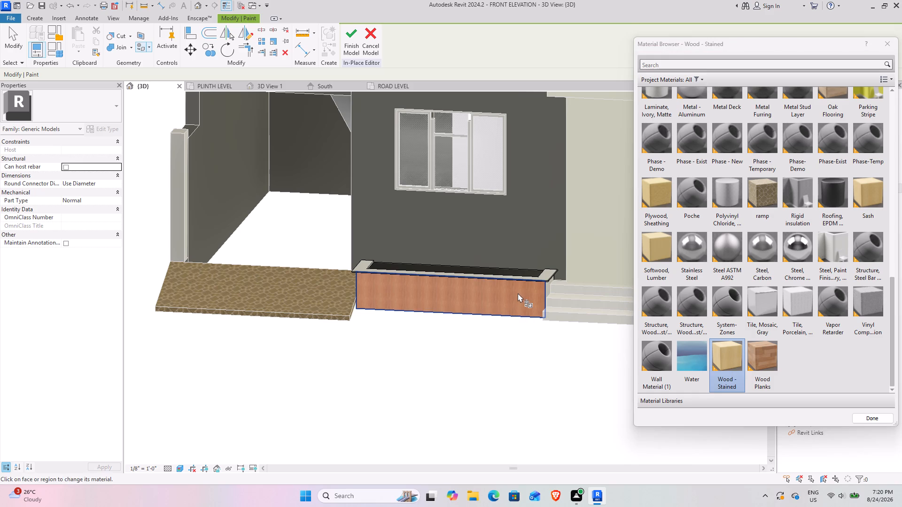
{"action": "left_click", "coordinate": [531, 293]}
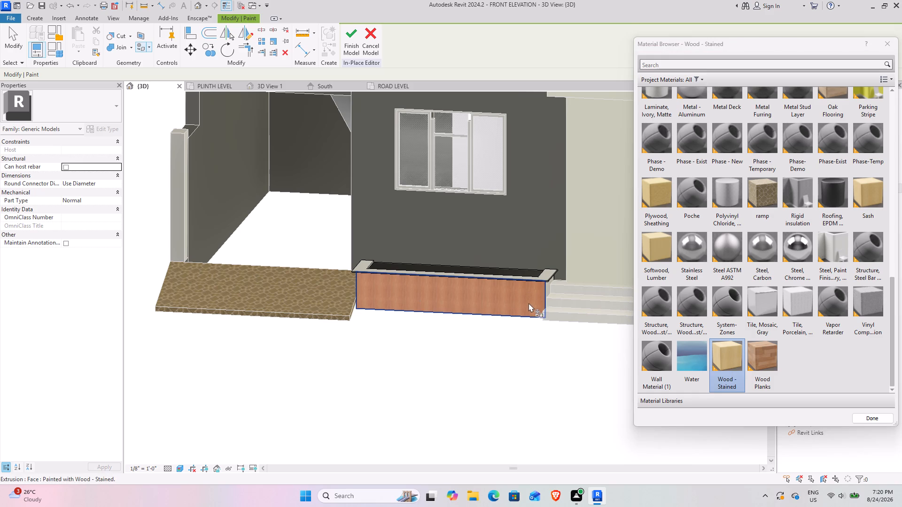
{"action": "left_click", "coordinate": [726, 352]}
{"action": "left_click", "coordinate": [491, 292]}
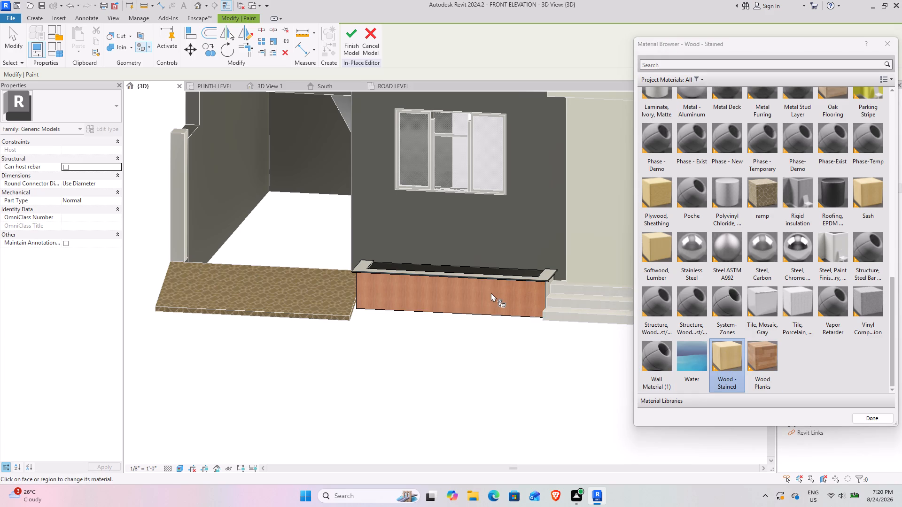
{"action": "scroll", "coordinate": [481, 289], "scroll_direction": "up", "scroll_amount": 5}
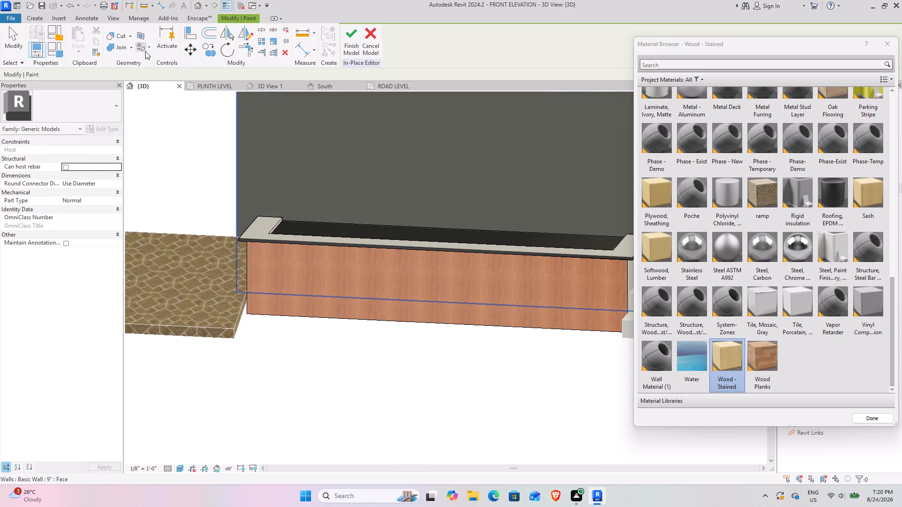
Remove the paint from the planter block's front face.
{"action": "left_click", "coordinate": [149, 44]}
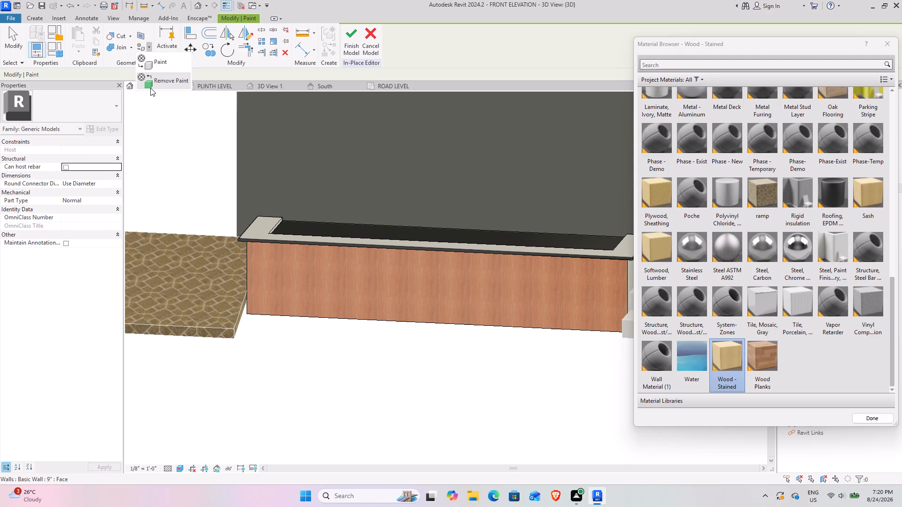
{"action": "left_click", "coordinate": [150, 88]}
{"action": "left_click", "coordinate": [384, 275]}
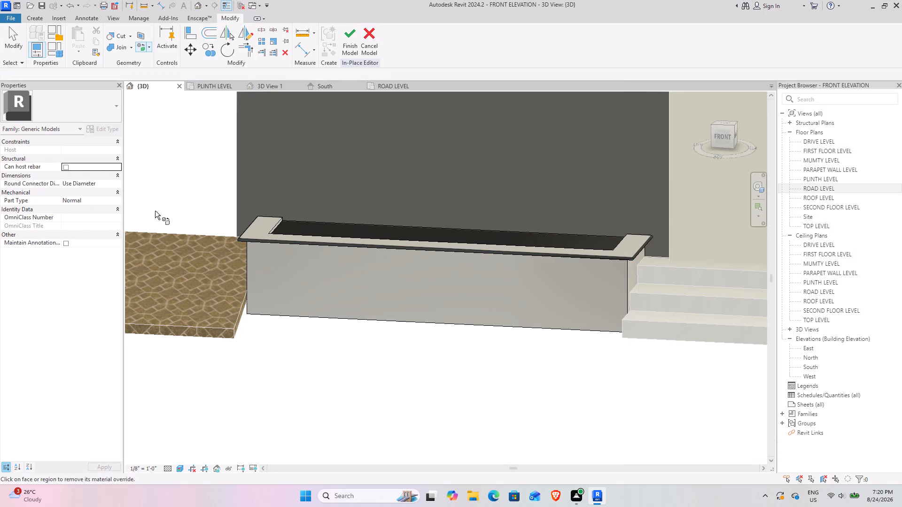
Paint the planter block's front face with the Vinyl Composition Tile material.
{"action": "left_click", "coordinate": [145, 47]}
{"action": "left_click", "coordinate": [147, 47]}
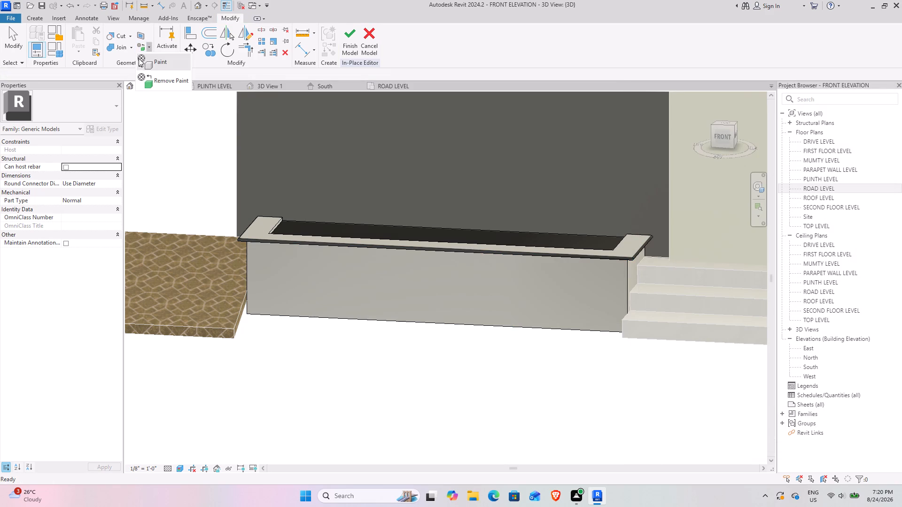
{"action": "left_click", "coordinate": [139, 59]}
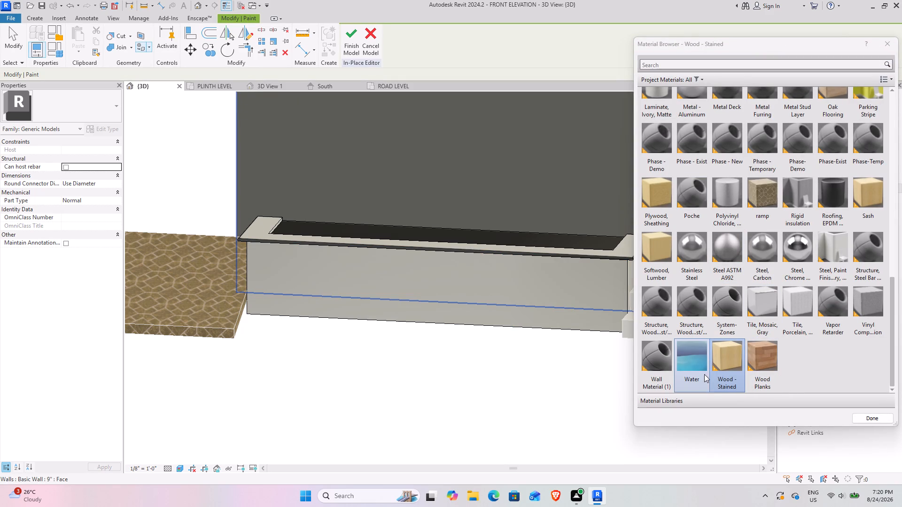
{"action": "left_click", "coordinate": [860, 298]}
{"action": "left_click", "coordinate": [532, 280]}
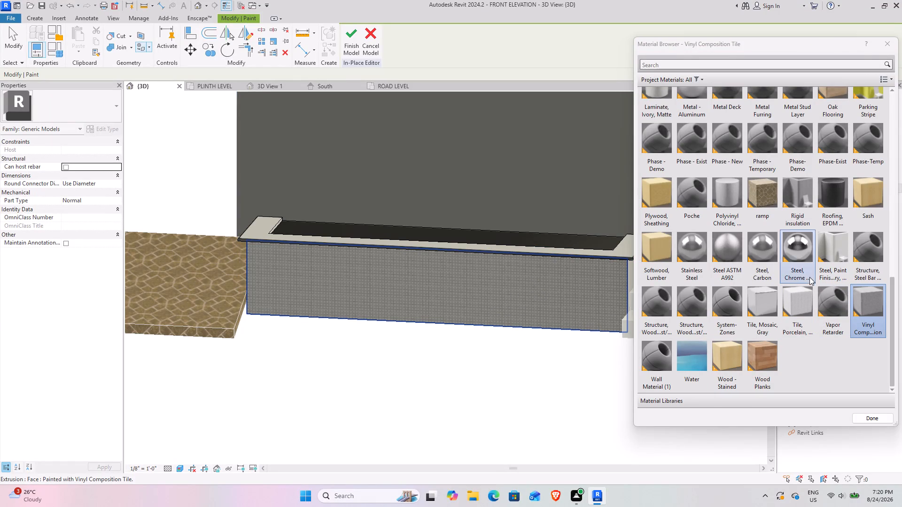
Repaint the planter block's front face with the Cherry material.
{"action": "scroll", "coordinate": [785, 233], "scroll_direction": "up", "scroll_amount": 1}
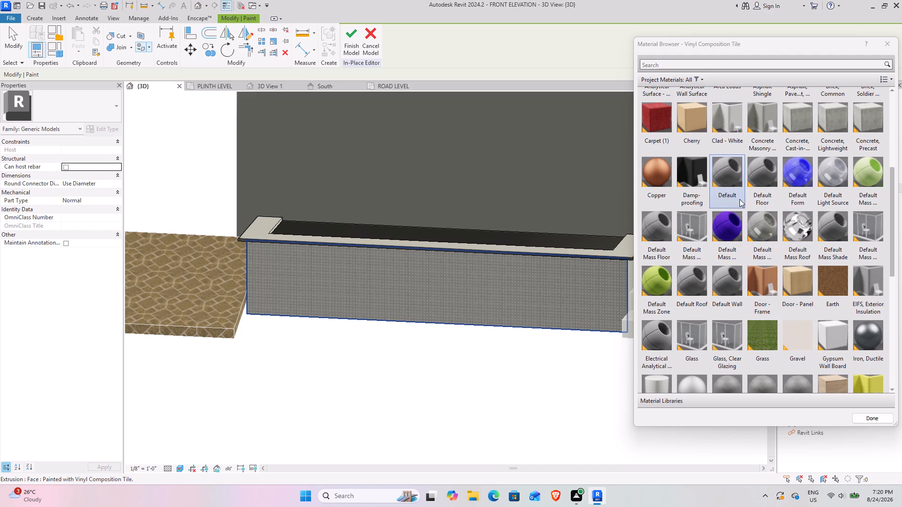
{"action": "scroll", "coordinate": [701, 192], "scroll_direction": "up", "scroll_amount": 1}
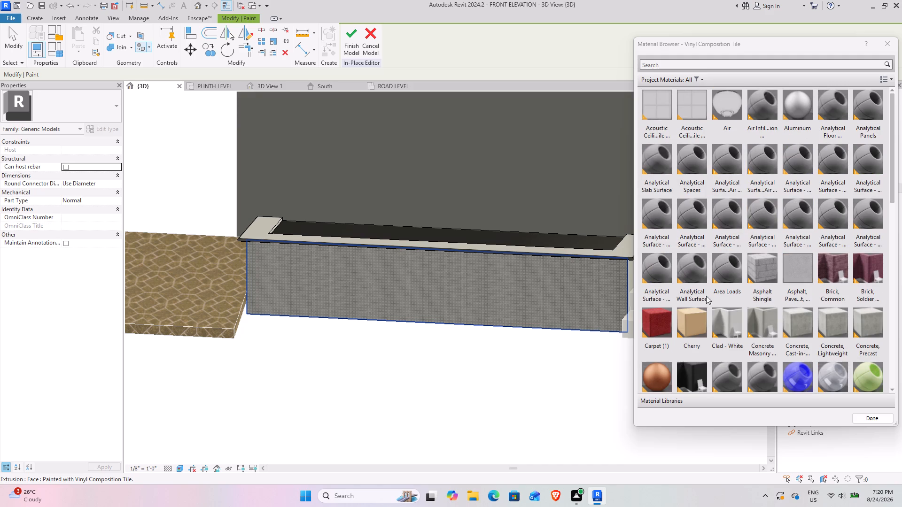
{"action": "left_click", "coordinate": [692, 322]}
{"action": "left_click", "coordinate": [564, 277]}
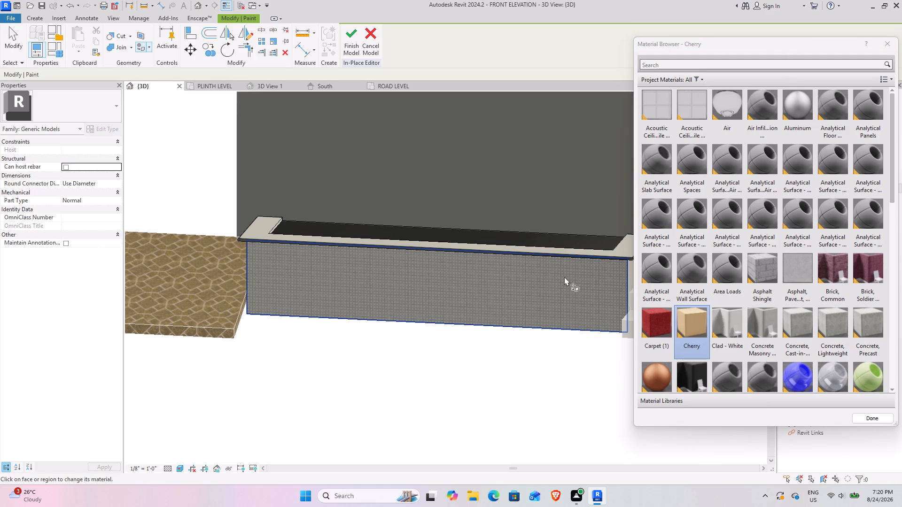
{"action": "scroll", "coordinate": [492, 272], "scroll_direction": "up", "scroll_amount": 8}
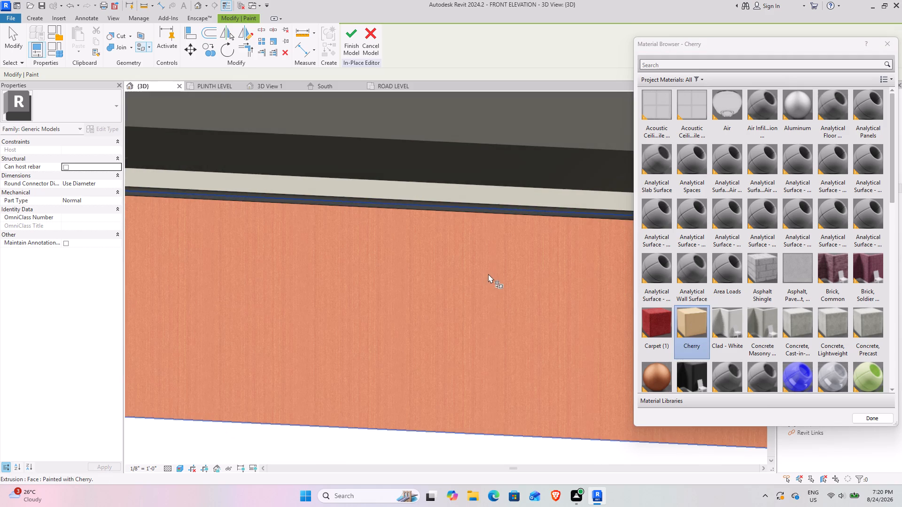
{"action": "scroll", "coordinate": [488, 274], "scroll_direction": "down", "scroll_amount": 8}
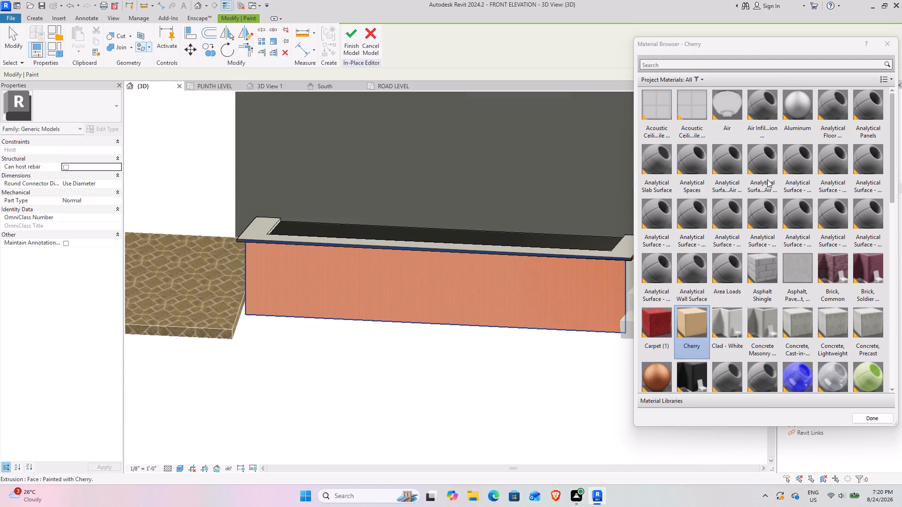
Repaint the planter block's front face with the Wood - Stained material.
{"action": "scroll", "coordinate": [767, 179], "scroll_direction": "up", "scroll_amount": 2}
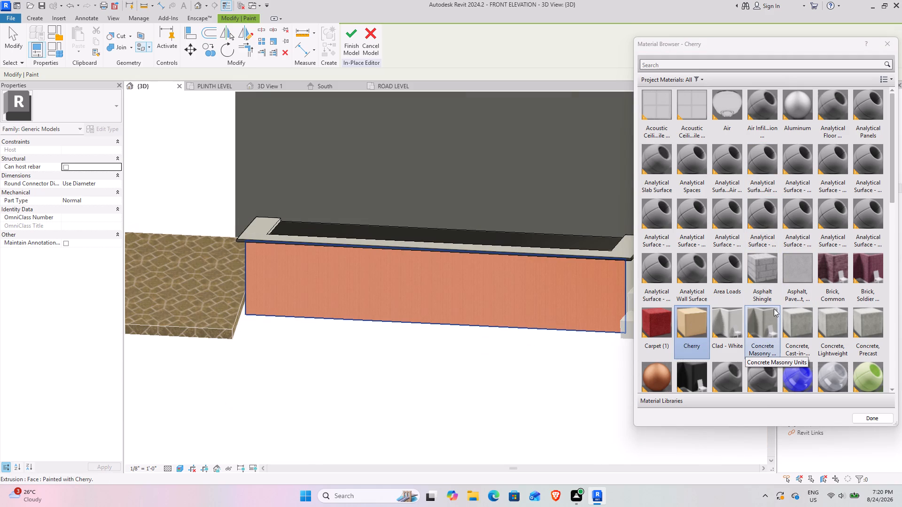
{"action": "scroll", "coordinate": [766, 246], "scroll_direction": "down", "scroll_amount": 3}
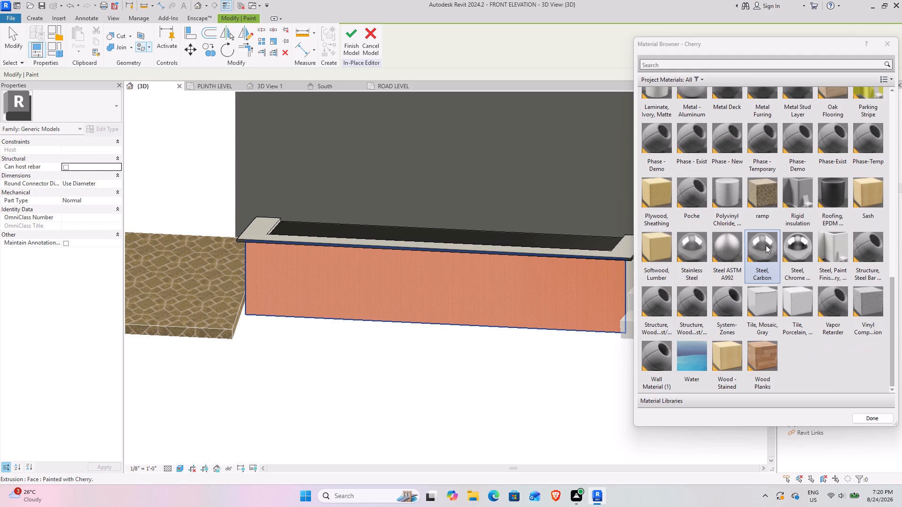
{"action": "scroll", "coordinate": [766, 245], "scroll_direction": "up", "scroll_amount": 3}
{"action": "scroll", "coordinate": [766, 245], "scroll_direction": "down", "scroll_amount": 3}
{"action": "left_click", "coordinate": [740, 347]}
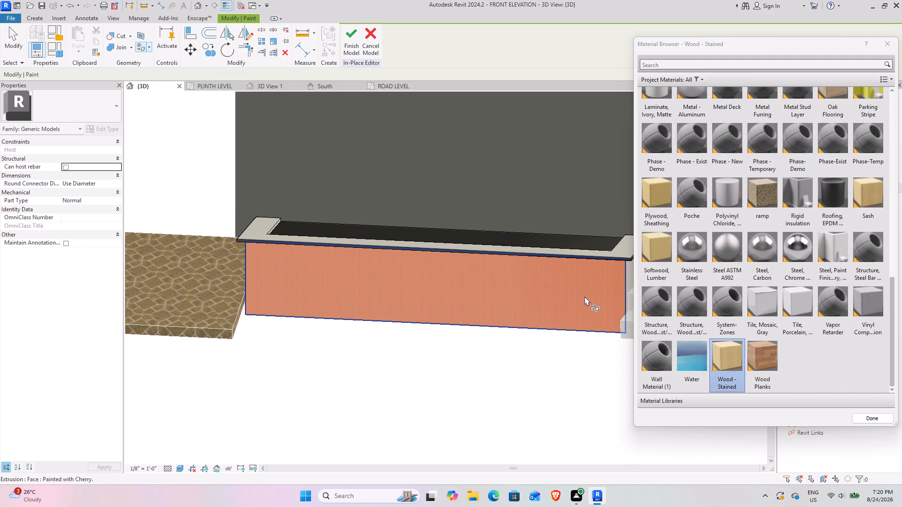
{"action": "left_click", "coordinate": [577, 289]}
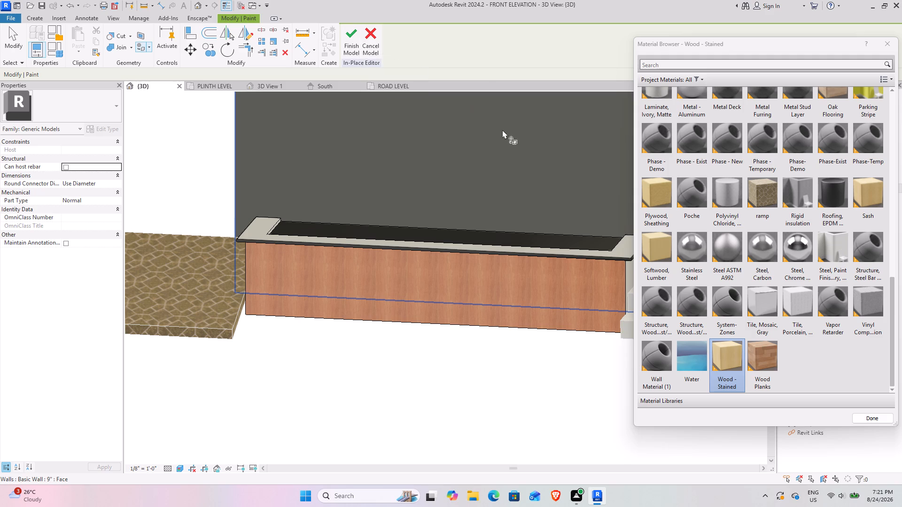
Repaint the planter block's front face with Tile, Mosaic, Gray and finish the in-place model.
{"action": "left_click", "coordinate": [756, 313]}
{"action": "left_click", "coordinate": [566, 268]}
{"action": "scroll", "coordinate": [410, 277], "scroll_direction": "up", "scroll_amount": 2}
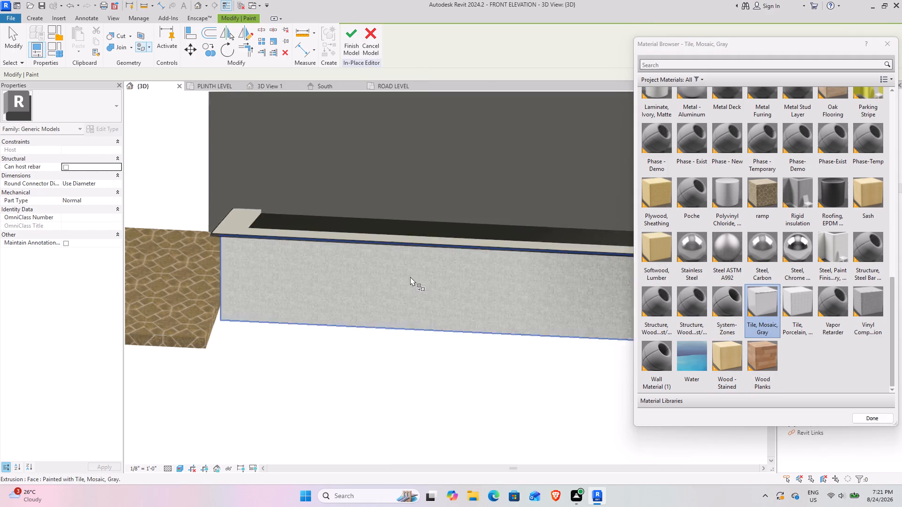
{"action": "scroll", "coordinate": [410, 277], "scroll_direction": "up", "scroll_amount": 10}
{"action": "scroll", "coordinate": [410, 276], "scroll_direction": "down", "scroll_amount": 5}
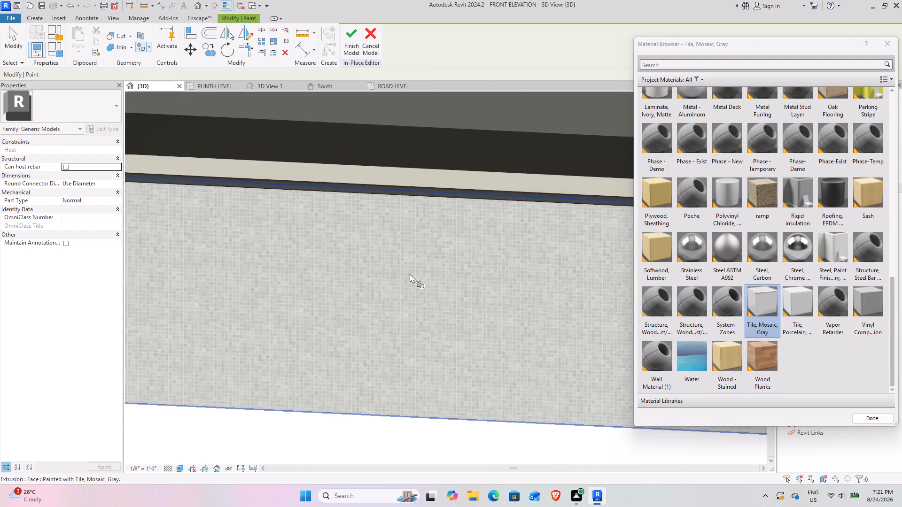
{"action": "scroll", "coordinate": [410, 274], "scroll_direction": "down", "scroll_amount": 6}
{"action": "left_click", "coordinate": [351, 44]}
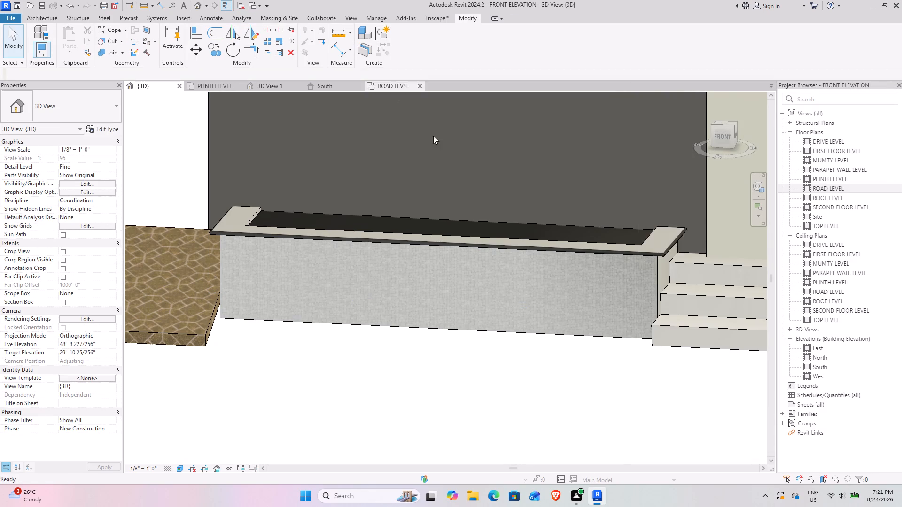
Render the 3D View 1 perspective at High quality to preview the facade, stopping the rendering partway.
{"action": "scroll", "coordinate": [452, 331], "scroll_direction": "down", "scroll_amount": 4}
{"action": "scroll", "coordinate": [391, 313], "scroll_direction": "down", "scroll_amount": 3}
{"action": "middle_click_drag", "start_coordinate": [380, 314], "coordinate": [378, 313], "text": "shift"}
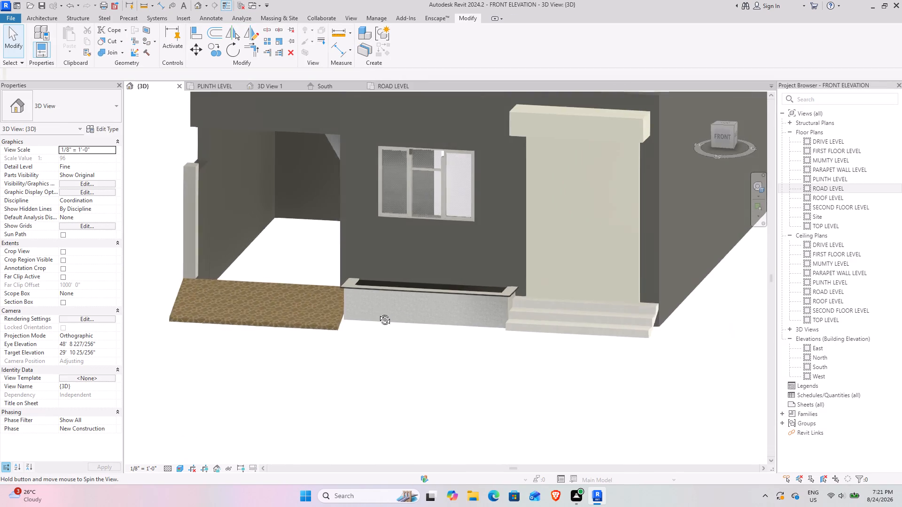
{"action": "middle_click_drag", "start_coordinate": [378, 313], "coordinate": [397, 260], "text": "shift"}
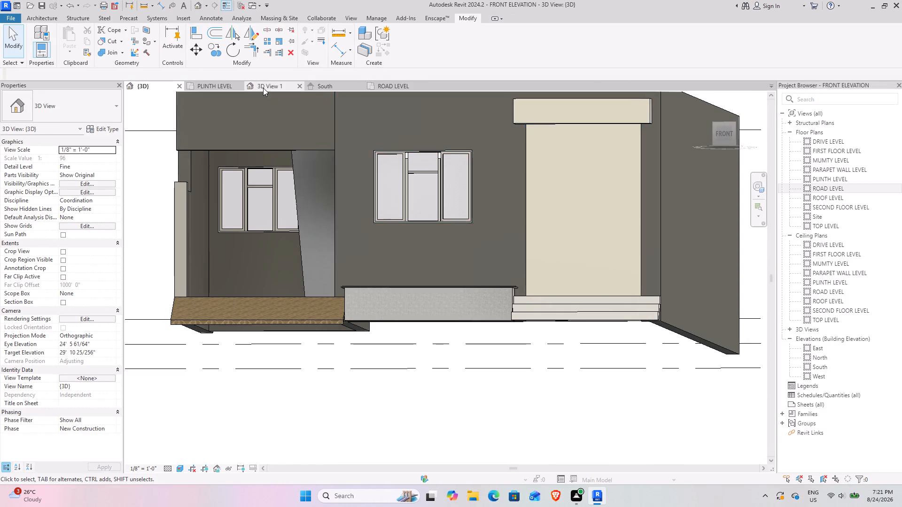
{"action": "left_click", "coordinate": [267, 87]}
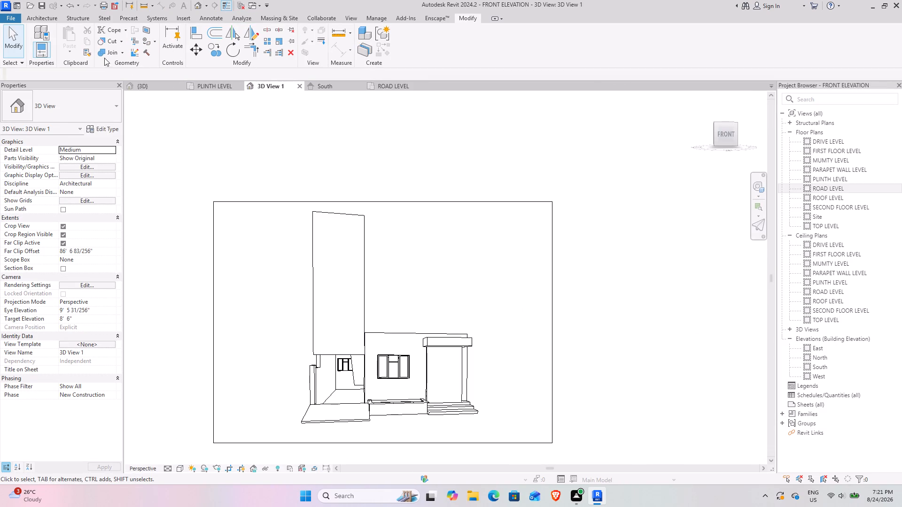
{"action": "left_click", "coordinate": [347, 16]}
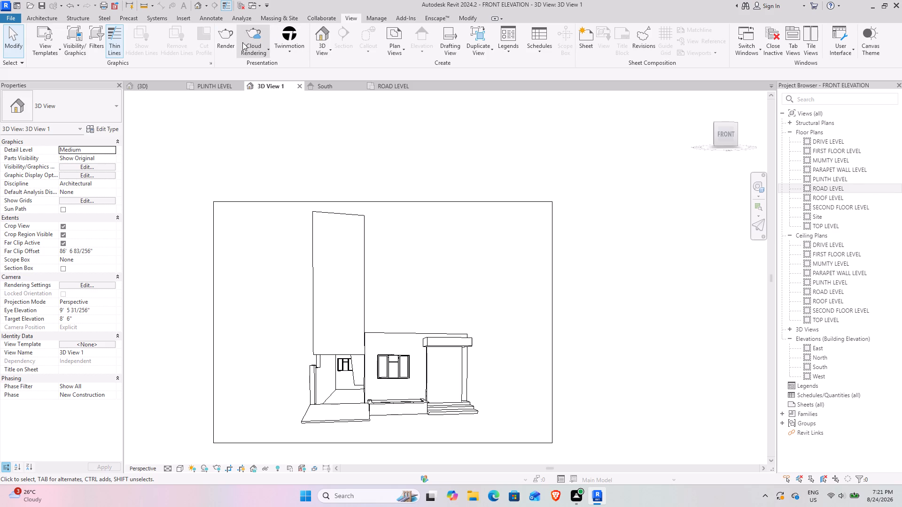
{"action": "left_click", "coordinate": [234, 42]}
{"action": "left_click", "coordinate": [43, 24]}
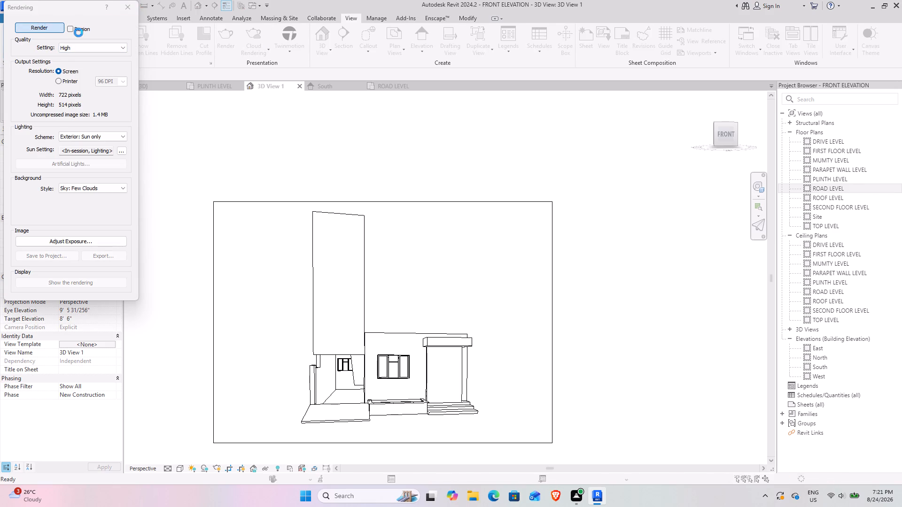
{"action": "left_click", "coordinate": [192, 84]}
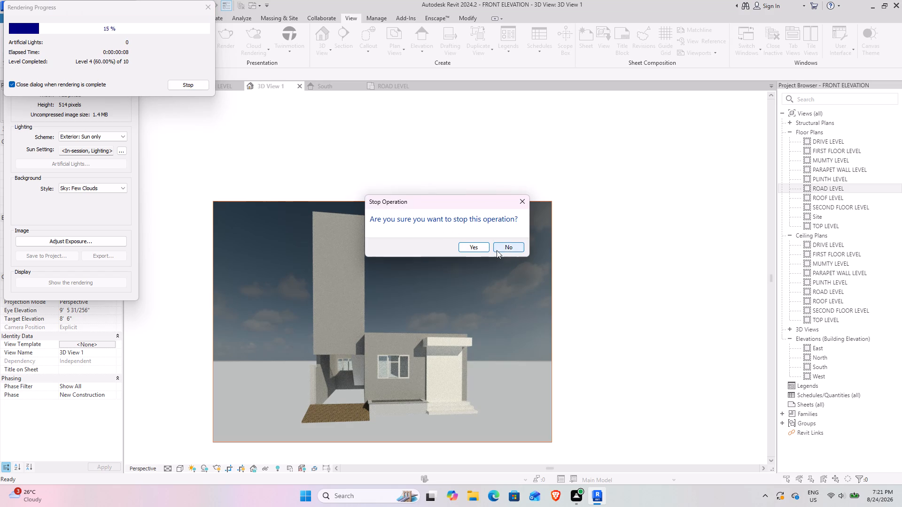
{"action": "left_click", "coordinate": [510, 248]}
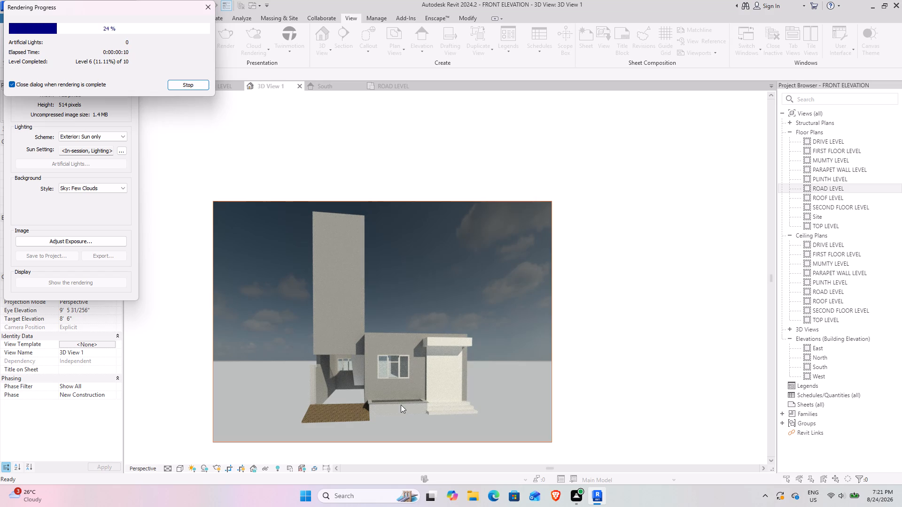
{"action": "scroll", "coordinate": [383, 416], "scroll_direction": "up", "scroll_amount": 6}
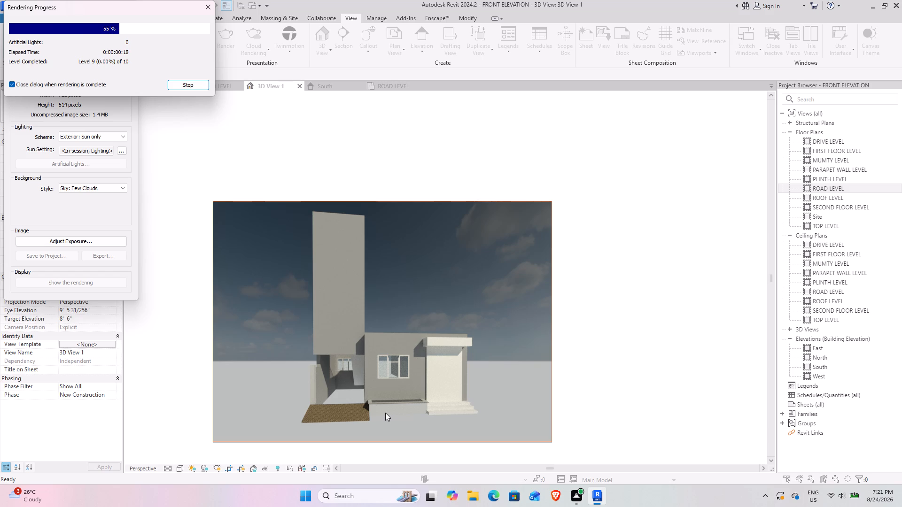
{"action": "left_click", "coordinate": [182, 89]}
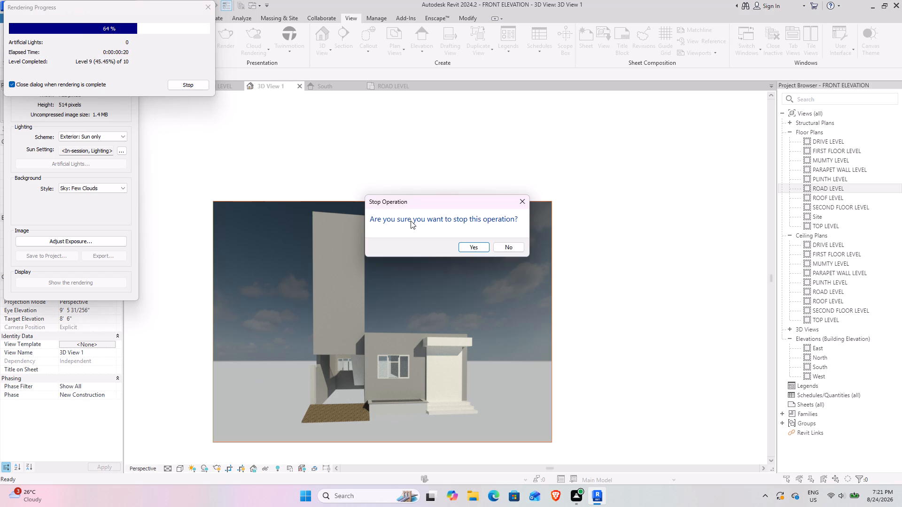
{"action": "left_click", "coordinate": [473, 246]}
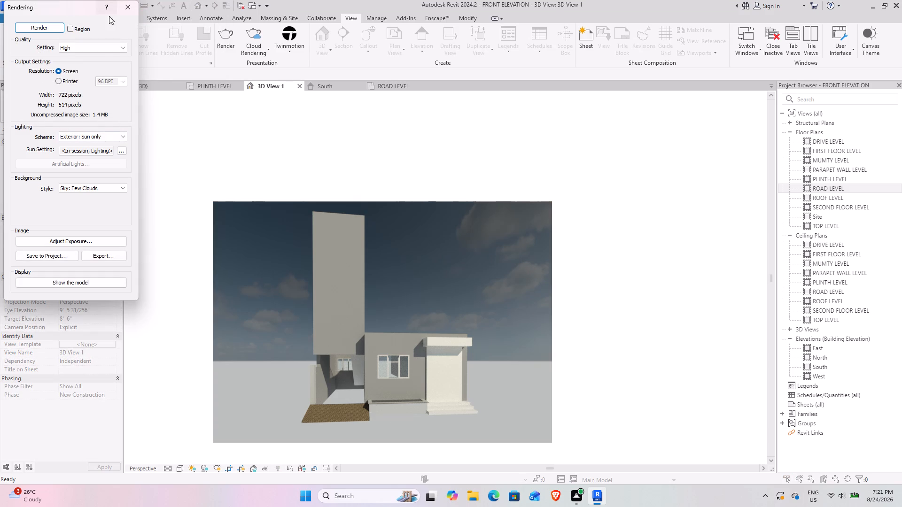
Set the rendering quality to Draft and close the rendering settings.
{"action": "left_click", "coordinate": [115, 45]}
{"action": "left_click", "coordinate": [101, 58]}
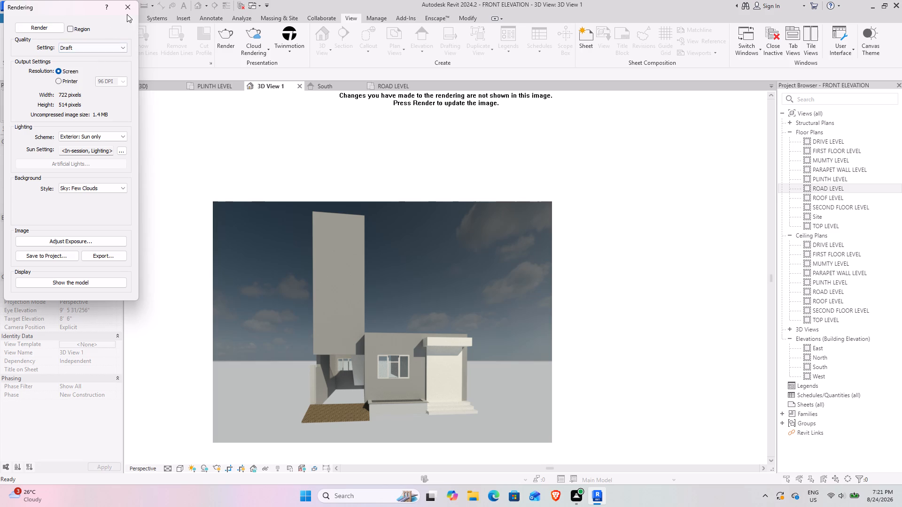
{"action": "left_click", "coordinate": [127, 8]}
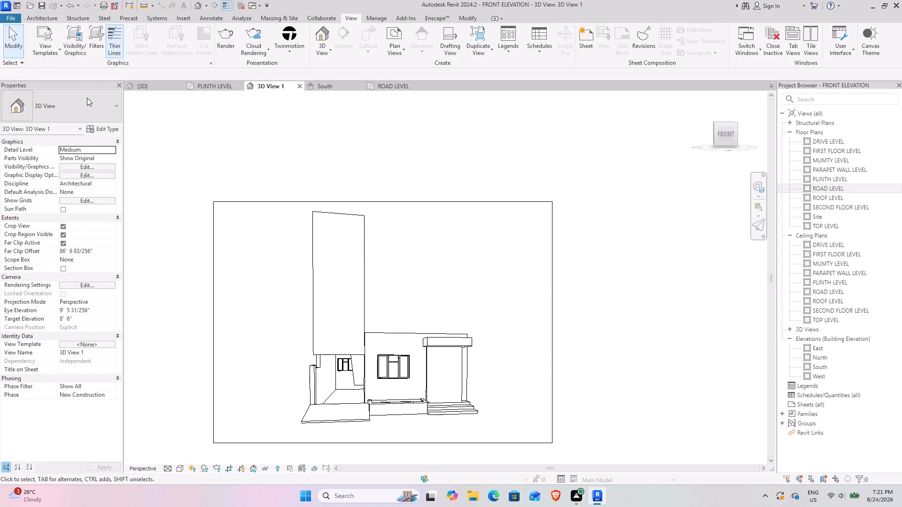
Examine the planter block's mosaic tile front and its surroundings in the {3D} view, up close and from several angles.
{"action": "left_click", "coordinate": [138, 85]}
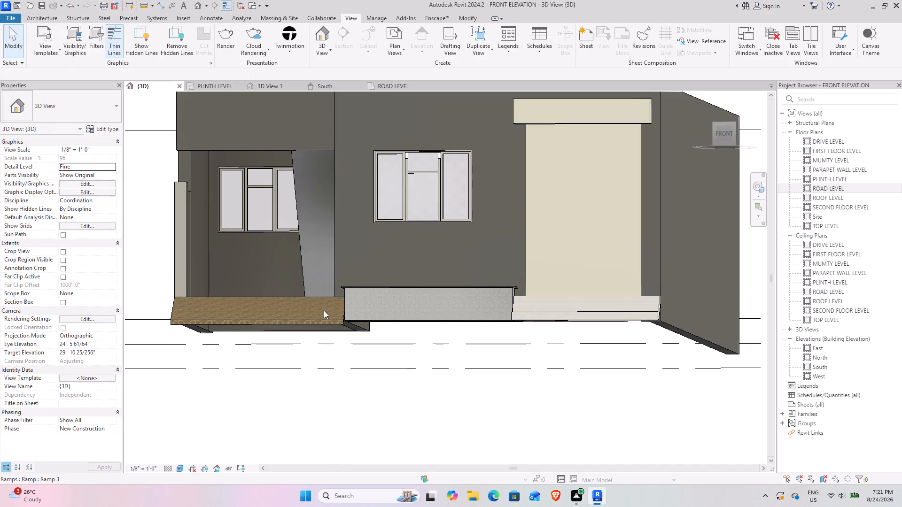
{"action": "middle_click_drag", "start_coordinate": [321, 310], "coordinate": [358, 407], "text": "shift"}
{"action": "scroll", "coordinate": [486, 355], "scroll_direction": "up", "scroll_amount": 5}
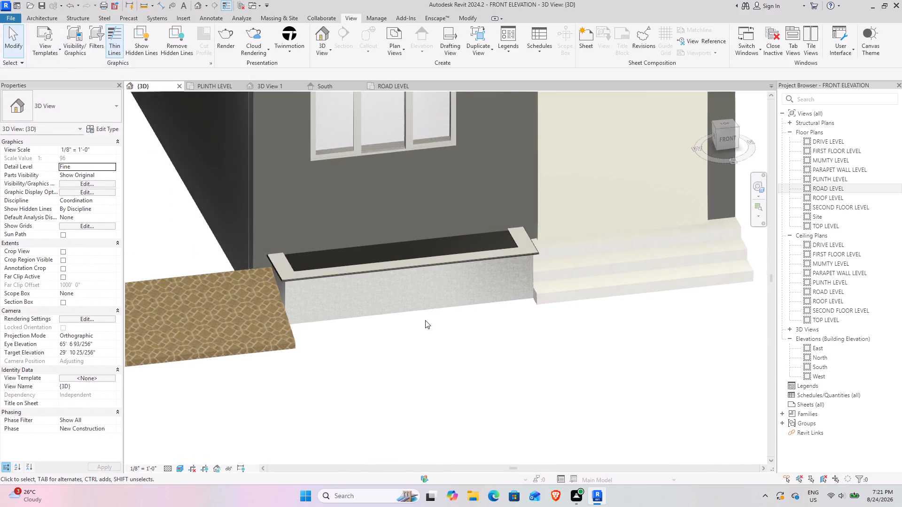
{"action": "scroll", "coordinate": [425, 320], "scroll_direction": "up", "scroll_amount": 2}
{"action": "scroll", "coordinate": [320, 305], "scroll_direction": "up", "scroll_amount": 12}
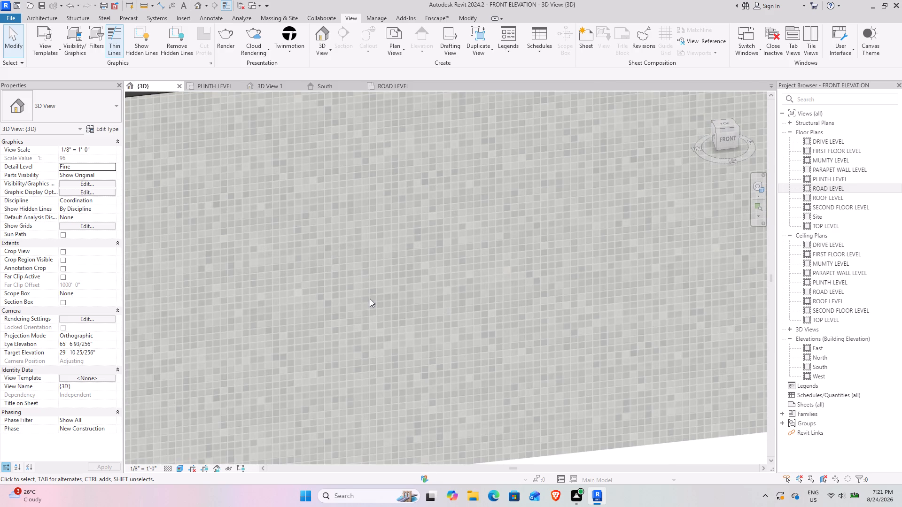
{"action": "scroll", "coordinate": [362, 270], "scroll_direction": "down", "scroll_amount": 8}
{"action": "scroll", "coordinate": [475, 318], "scroll_direction": "down", "scroll_amount": 4}
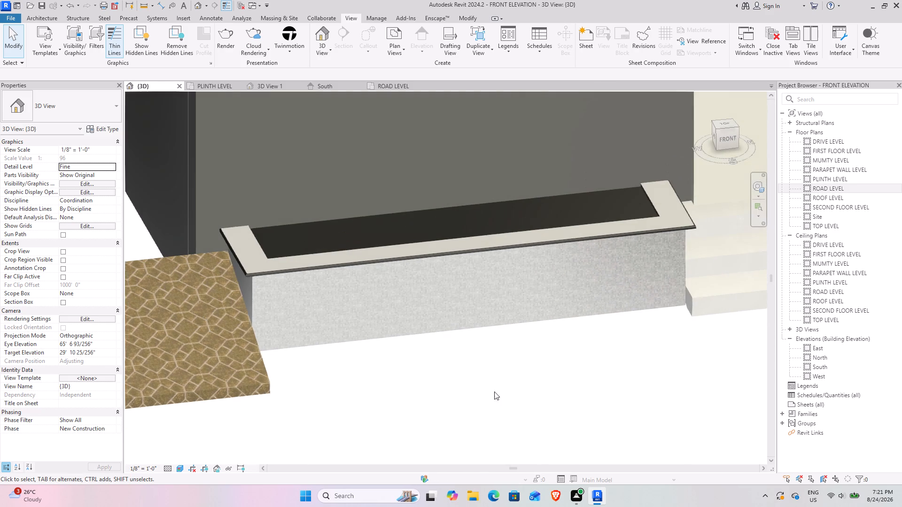
{"action": "middle_click_drag", "start_coordinate": [482, 385], "coordinate": [408, 291], "text": "shift"}
{"action": "scroll", "coordinate": [412, 290], "scroll_direction": "down", "scroll_amount": 4}
{"action": "middle_click_drag", "start_coordinate": [405, 336], "coordinate": [571, 371], "text": "shift"}
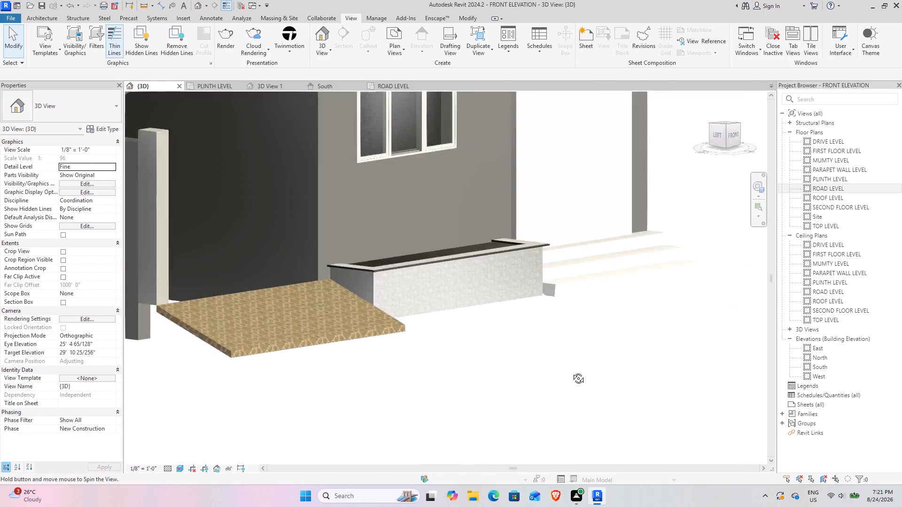
Examine the junction between the patterned entrance ramp and the planter block, up close and from several angles.
{"action": "middle_click_drag", "start_coordinate": [571, 371], "coordinate": [447, 445], "text": "shift"}
{"action": "scroll", "coordinate": [295, 264], "scroll_direction": "up", "scroll_amount": 7, "text": "shift"}
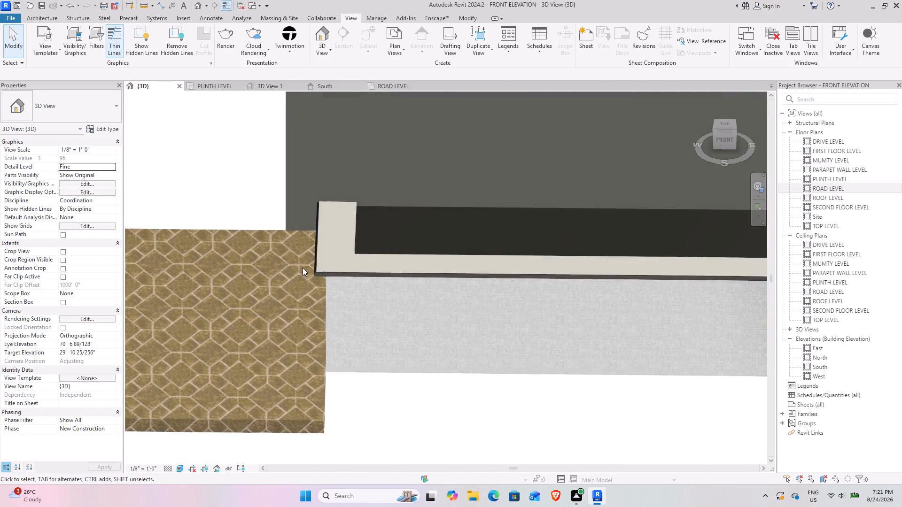
{"action": "middle_click_drag", "start_coordinate": [323, 309], "coordinate": [383, 200], "text": "shift"}
{"action": "middle_click_drag", "start_coordinate": [489, 300], "coordinate": [311, 341], "text": "shift"}
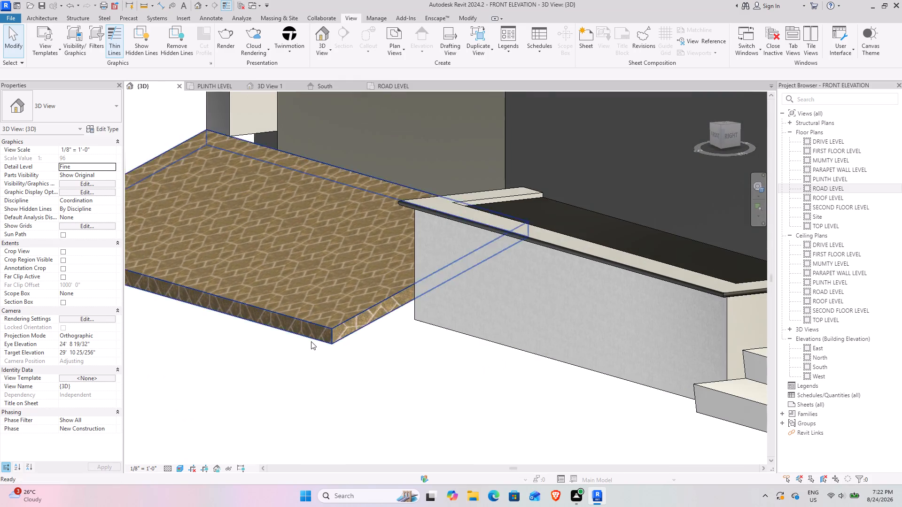
{"action": "scroll", "coordinate": [413, 367], "scroll_direction": "down", "scroll_amount": 7}
{"action": "middle_click_drag", "start_coordinate": [410, 368], "coordinate": [469, 394], "text": "shift"}
{"action": "scroll", "coordinate": [470, 391], "scroll_direction": "down", "scroll_amount": 4}
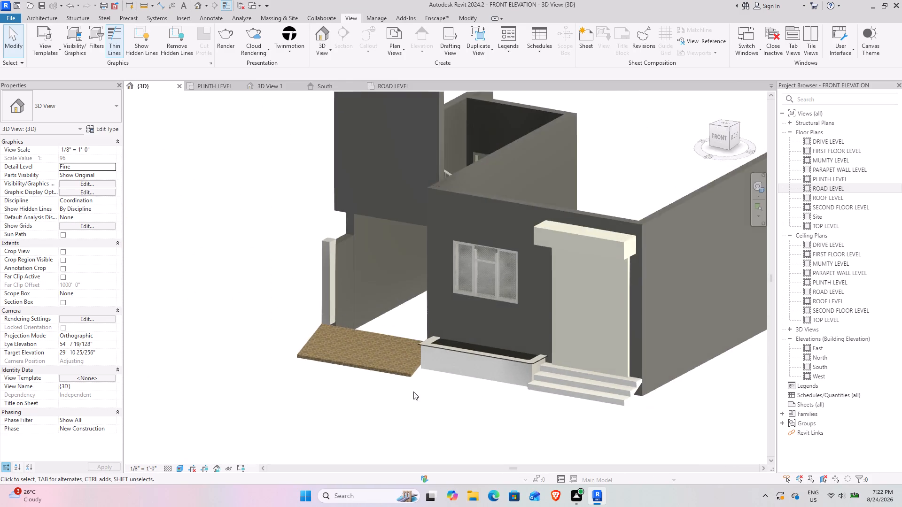
{"action": "middle_click_drag", "start_coordinate": [415, 387], "coordinate": [471, 370], "text": "shift"}
{"action": "middle_click_drag", "start_coordinate": [474, 378], "coordinate": [505, 376]}
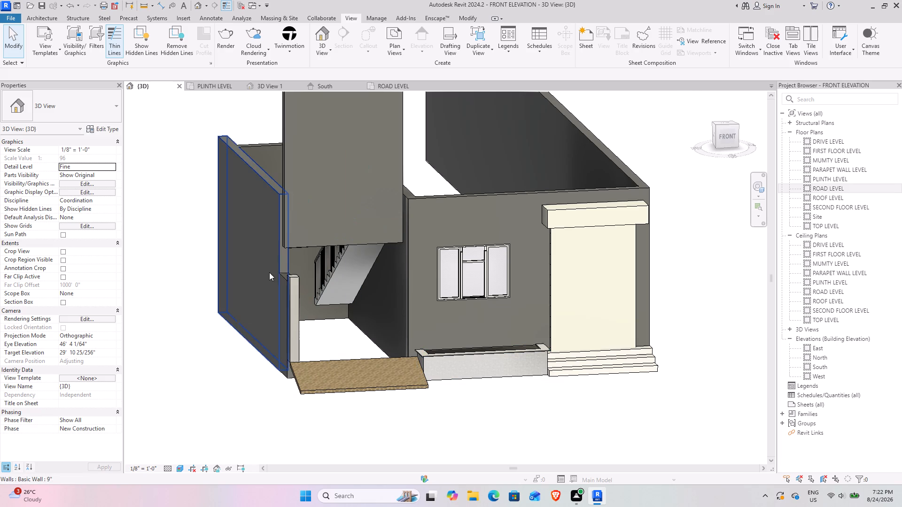
Inspect the staircase and railing in the recess behind the ramp, along with the overall front facade.
{"action": "scroll", "coordinate": [290, 269], "scroll_direction": "up", "scroll_amount": 8}
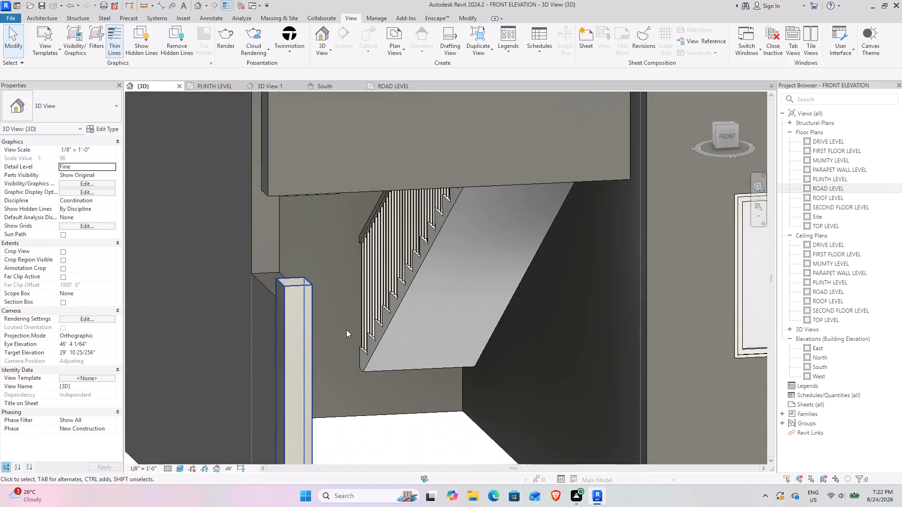
{"action": "scroll", "coordinate": [346, 330], "scroll_direction": "down", "scroll_amount": 3}
{"action": "middle_click_drag", "start_coordinate": [419, 367], "coordinate": [386, 335], "text": "shift"}
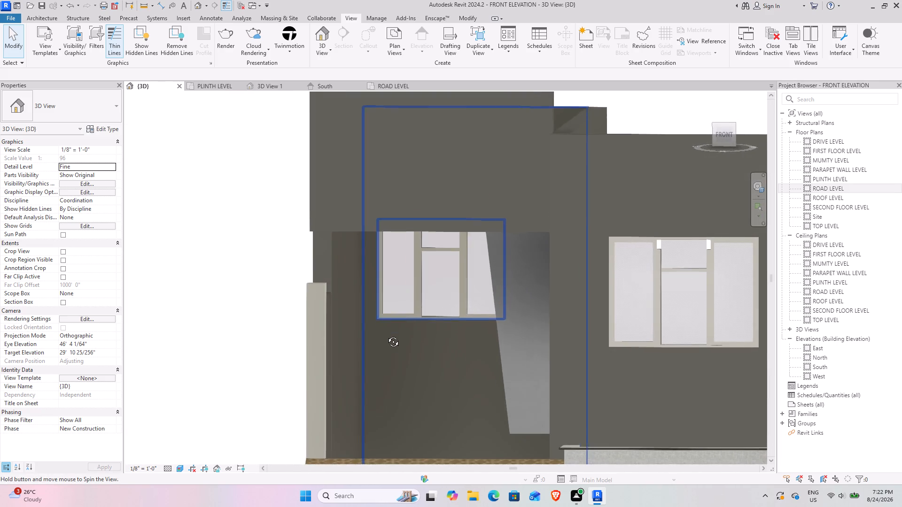
{"action": "middle_click_drag", "start_coordinate": [386, 335], "coordinate": [419, 342], "text": "shift"}
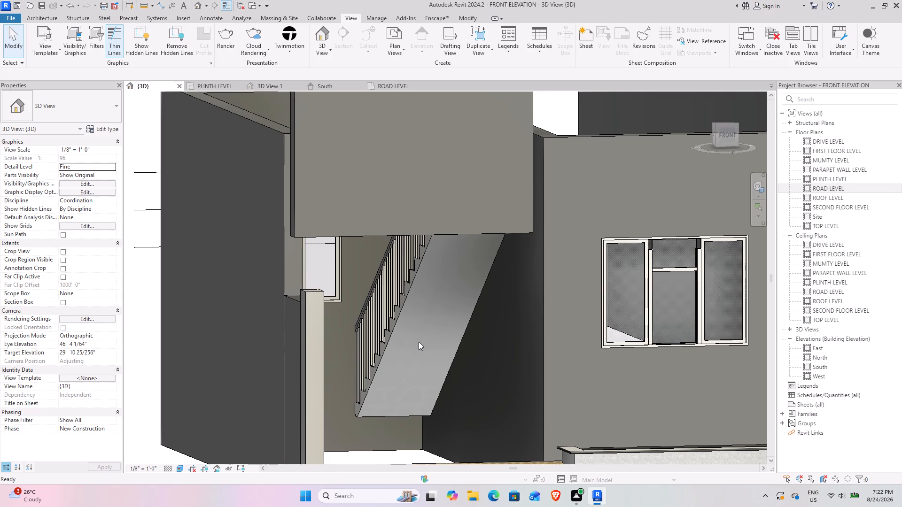
{"action": "scroll", "coordinate": [384, 323], "scroll_direction": "down", "scroll_amount": 4}
{"action": "middle_click_drag", "start_coordinate": [391, 334], "coordinate": [271, 268]}
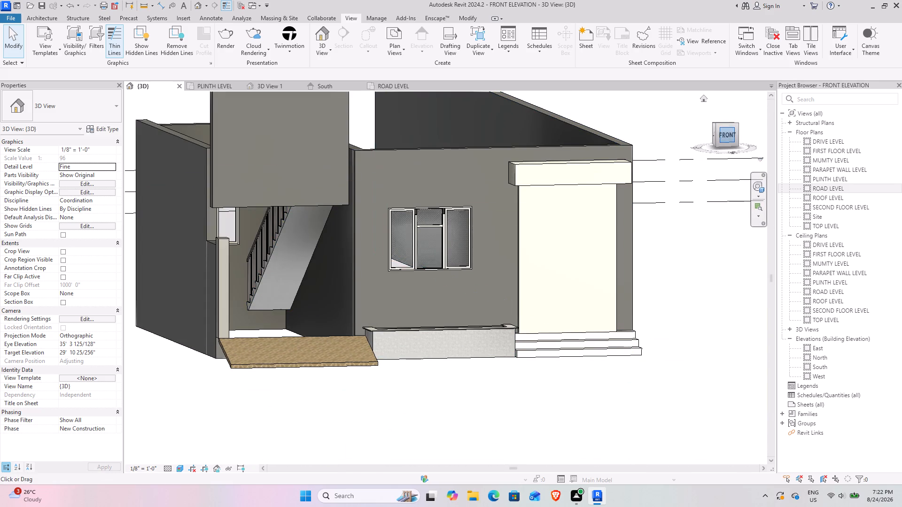
{"action": "left_click_drag", "start_coordinate": [725, 132], "coordinate": [625, 147]}
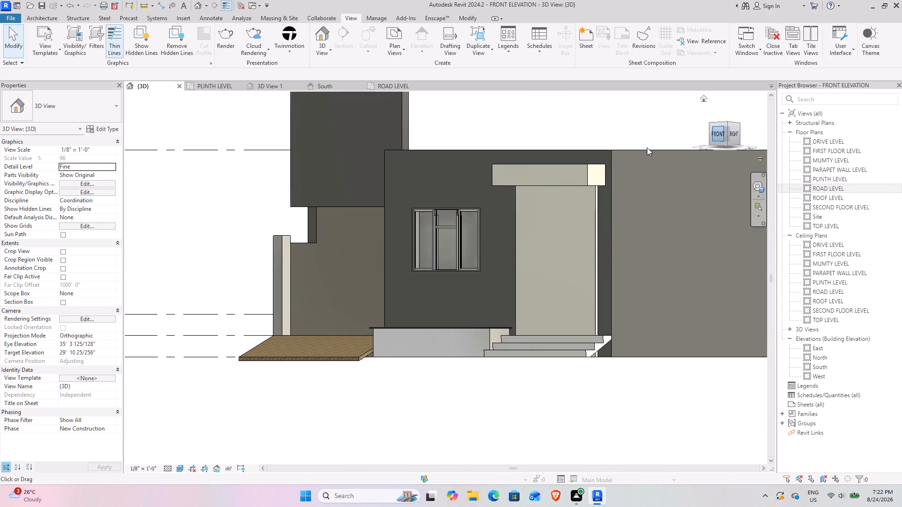
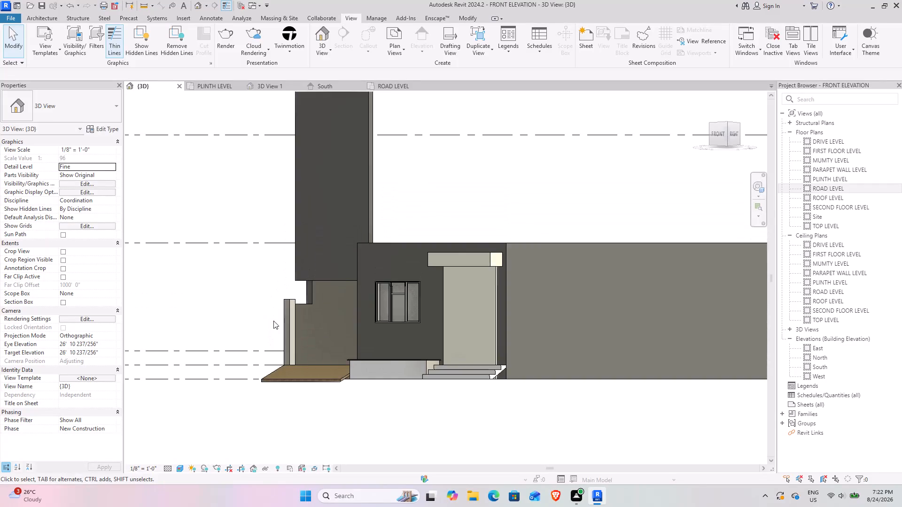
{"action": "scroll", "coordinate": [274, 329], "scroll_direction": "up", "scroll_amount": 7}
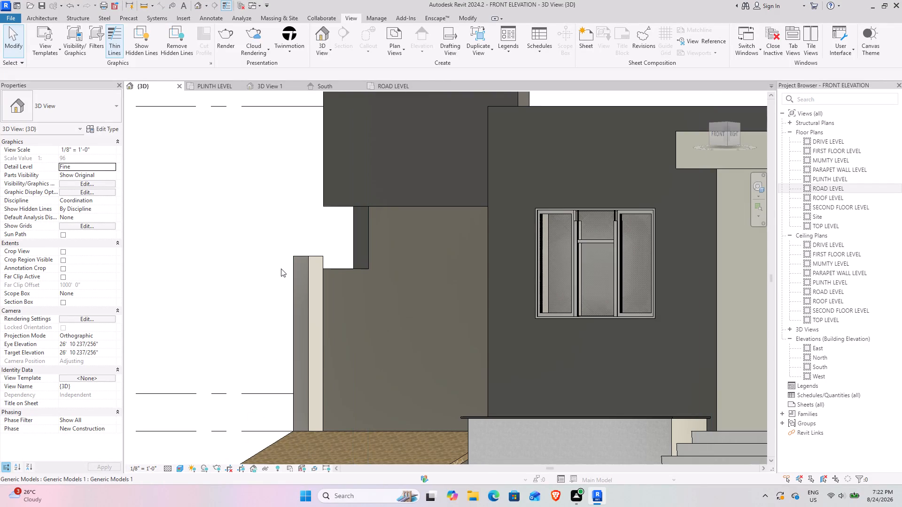
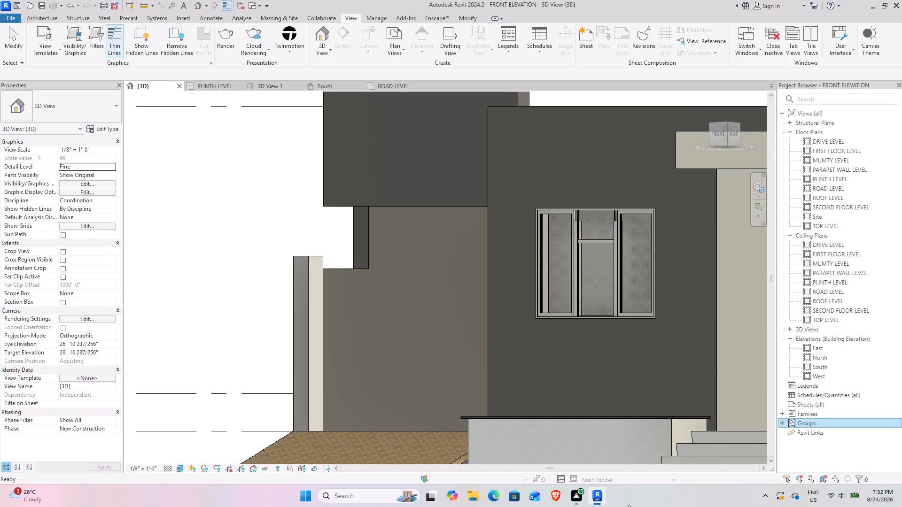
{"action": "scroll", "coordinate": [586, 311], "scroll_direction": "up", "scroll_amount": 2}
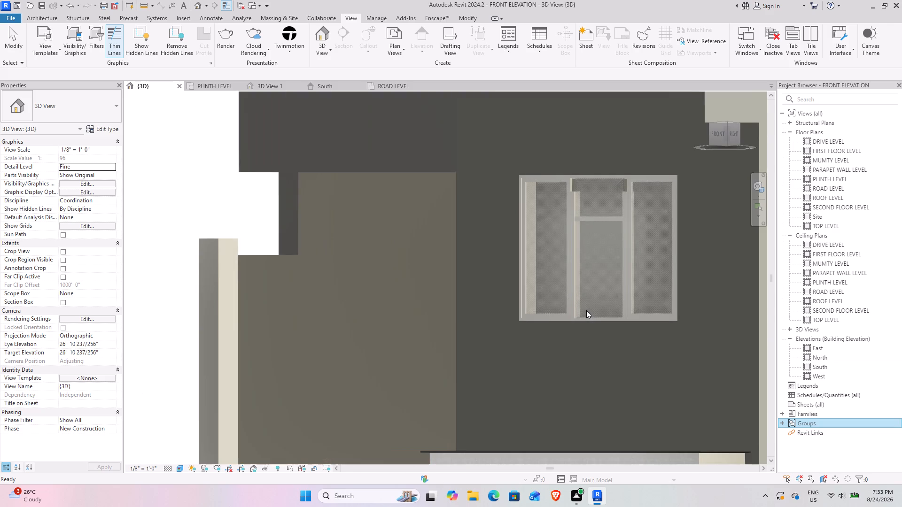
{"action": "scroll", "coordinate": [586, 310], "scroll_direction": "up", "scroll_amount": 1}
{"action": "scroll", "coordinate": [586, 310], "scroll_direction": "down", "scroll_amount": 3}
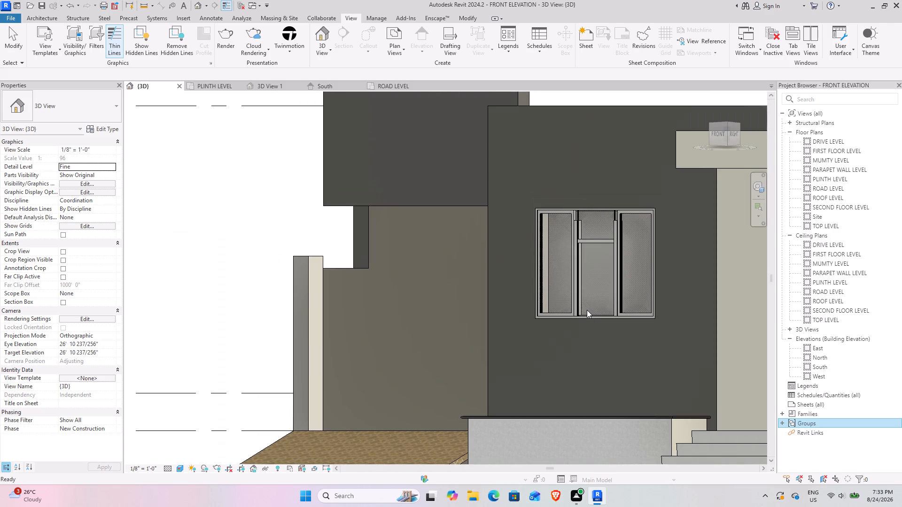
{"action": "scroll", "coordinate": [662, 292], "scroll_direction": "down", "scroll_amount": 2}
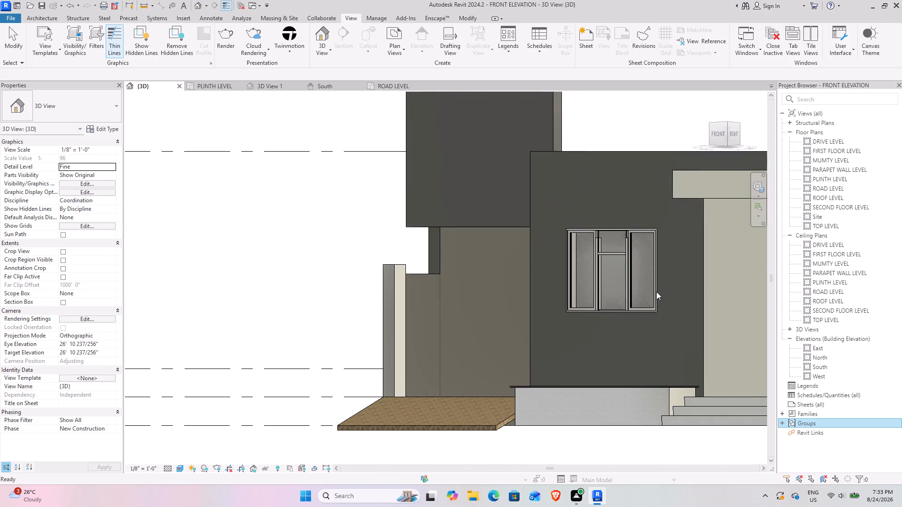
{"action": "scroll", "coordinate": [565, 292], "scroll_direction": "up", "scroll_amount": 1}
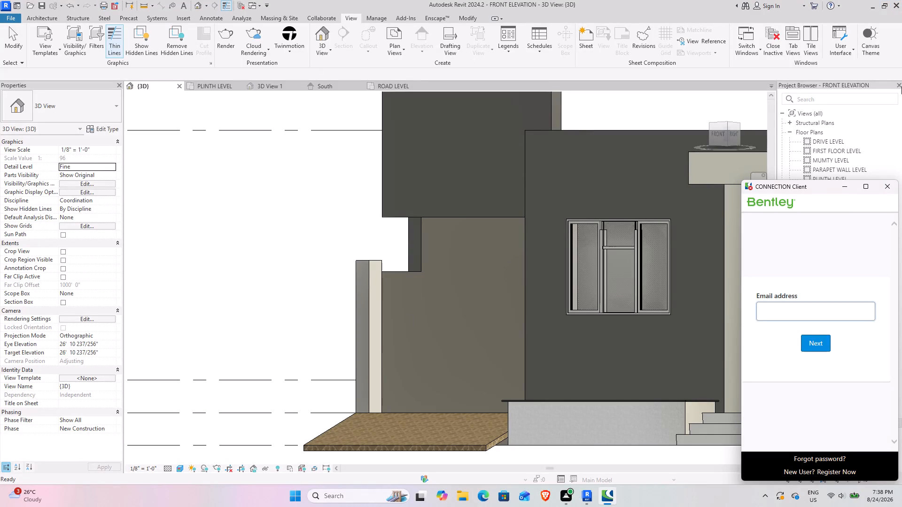
Dismiss the Bentley CONNECTION Client sign-in window without signing in.
{"action": "left_click", "coordinate": [895, 192]}
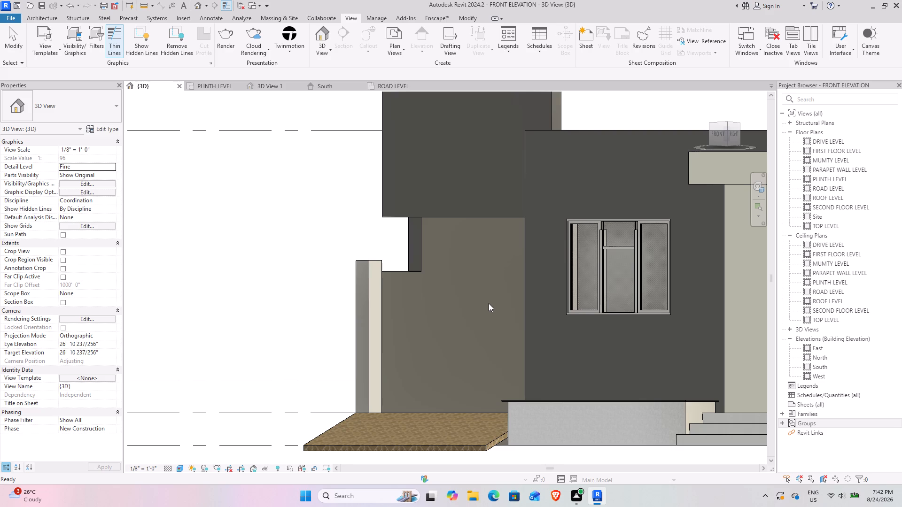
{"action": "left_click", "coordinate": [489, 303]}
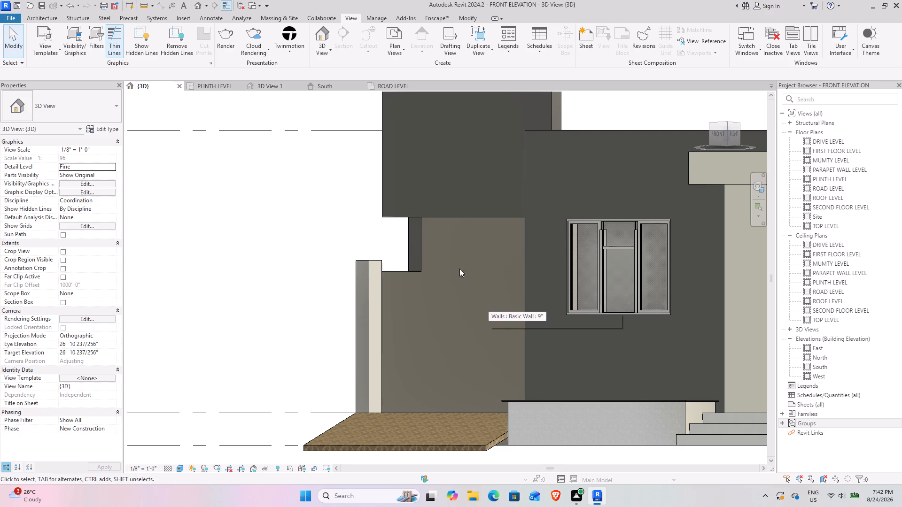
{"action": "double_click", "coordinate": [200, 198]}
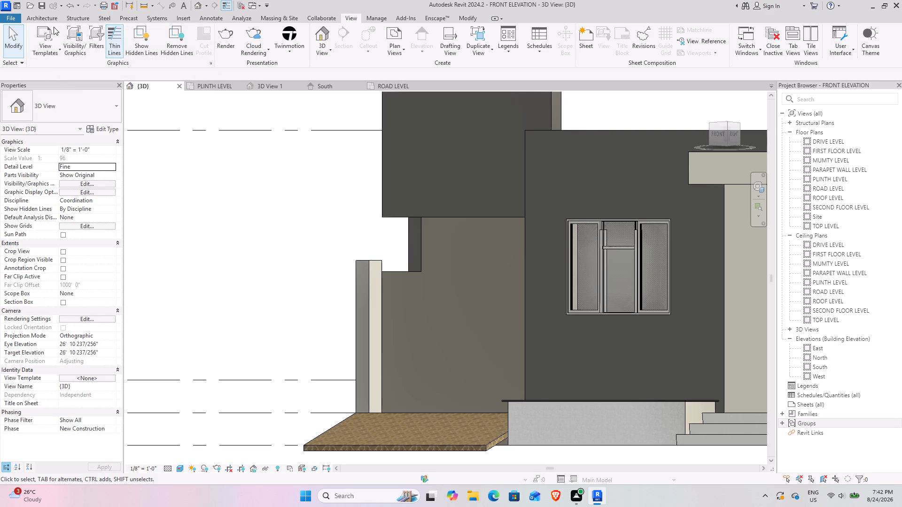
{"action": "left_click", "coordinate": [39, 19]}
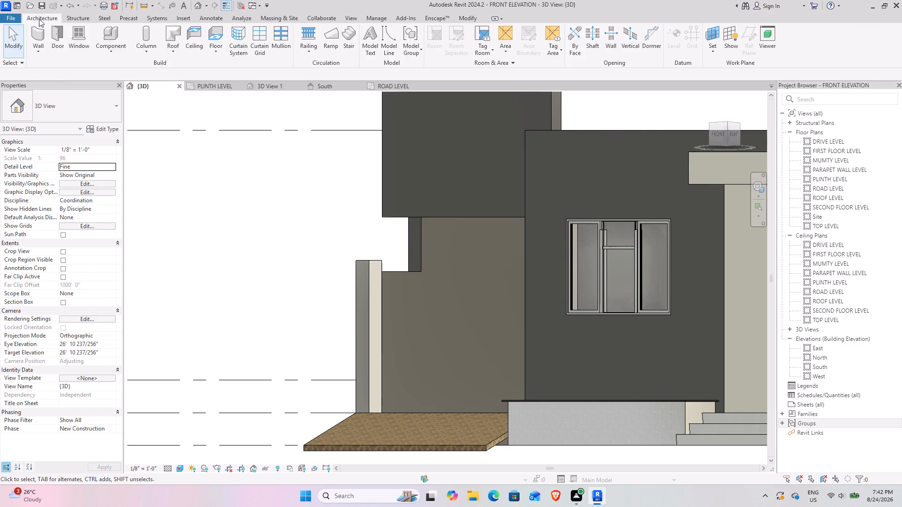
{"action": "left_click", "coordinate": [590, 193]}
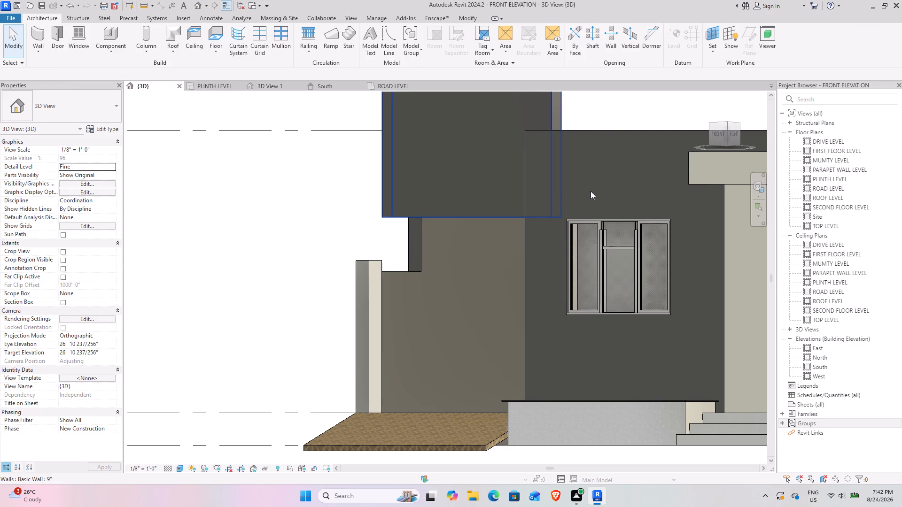
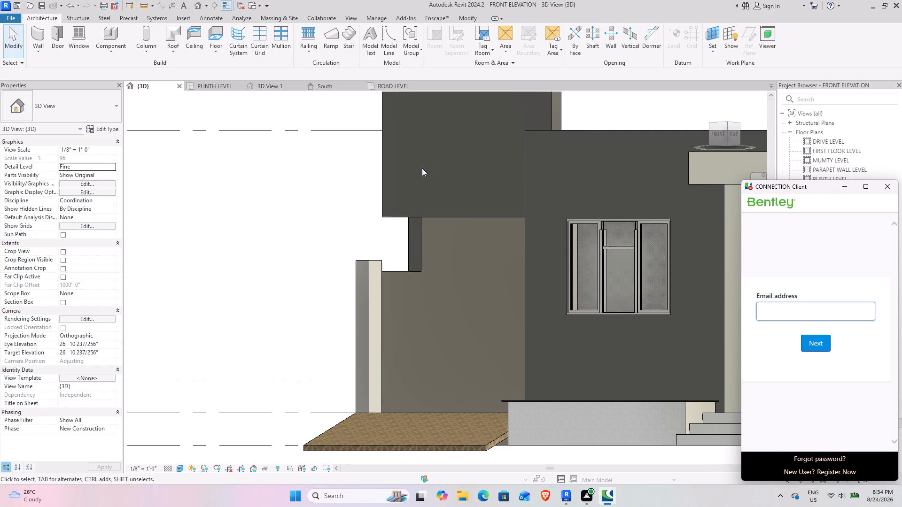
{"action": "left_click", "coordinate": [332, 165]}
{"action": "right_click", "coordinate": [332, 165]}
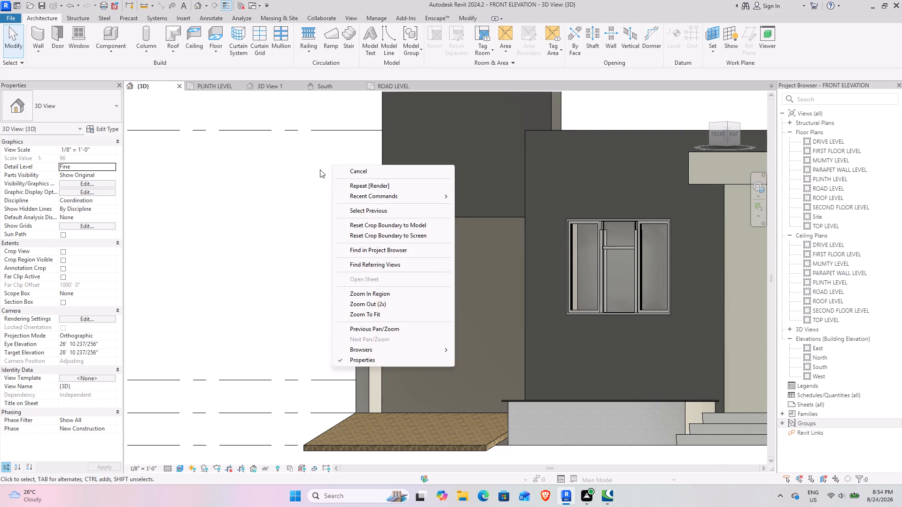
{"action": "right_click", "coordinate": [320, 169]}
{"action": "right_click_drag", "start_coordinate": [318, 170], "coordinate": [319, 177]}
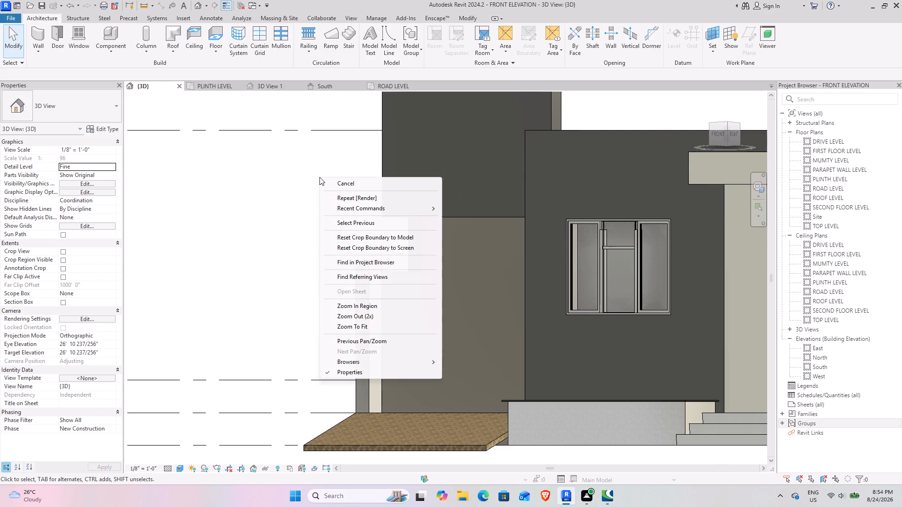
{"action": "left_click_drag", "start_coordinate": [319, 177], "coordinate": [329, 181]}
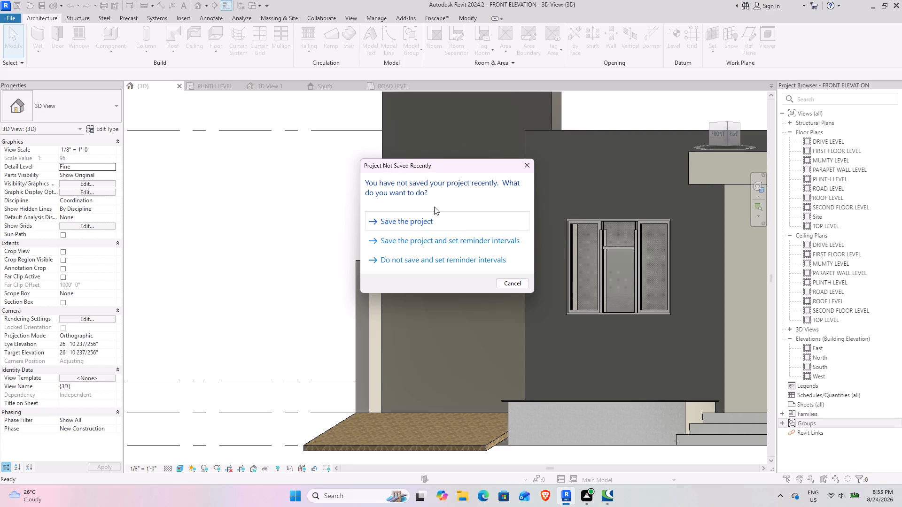
Dismiss the Project Not Saved Recently reminder without saving the project or setting reminder intervals.
{"action": "right_click", "coordinate": [453, 97]}
{"action": "left_click", "coordinate": [531, 163]}
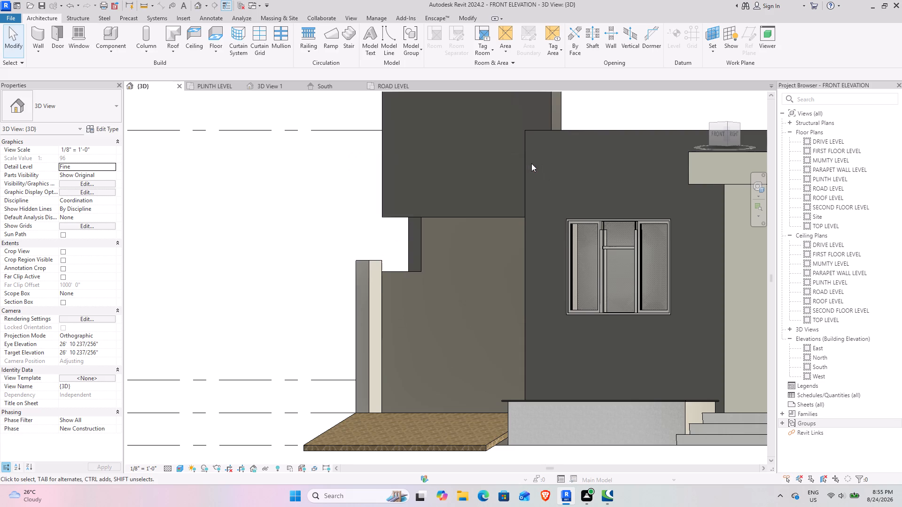
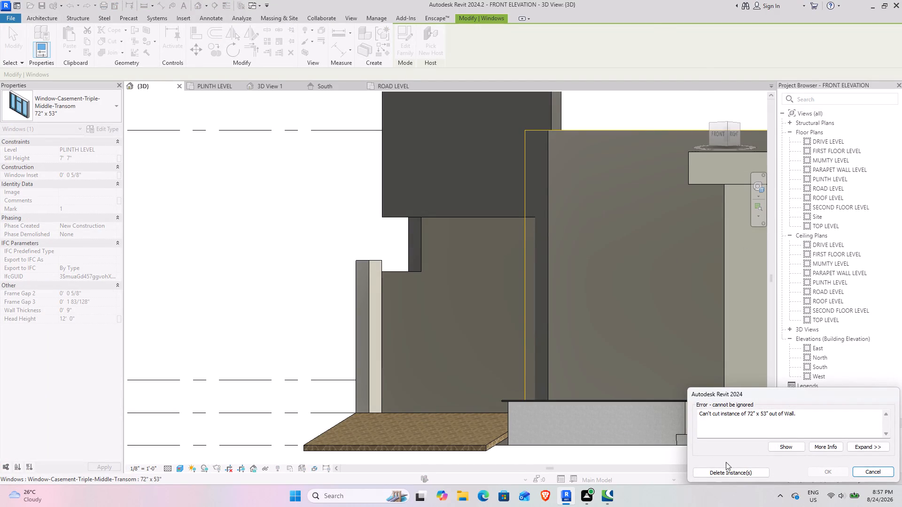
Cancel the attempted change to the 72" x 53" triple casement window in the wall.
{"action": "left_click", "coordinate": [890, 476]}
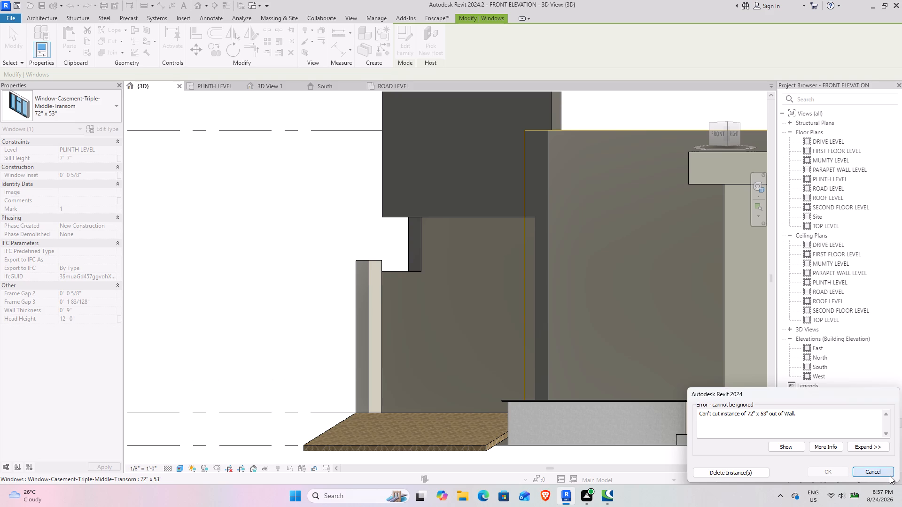
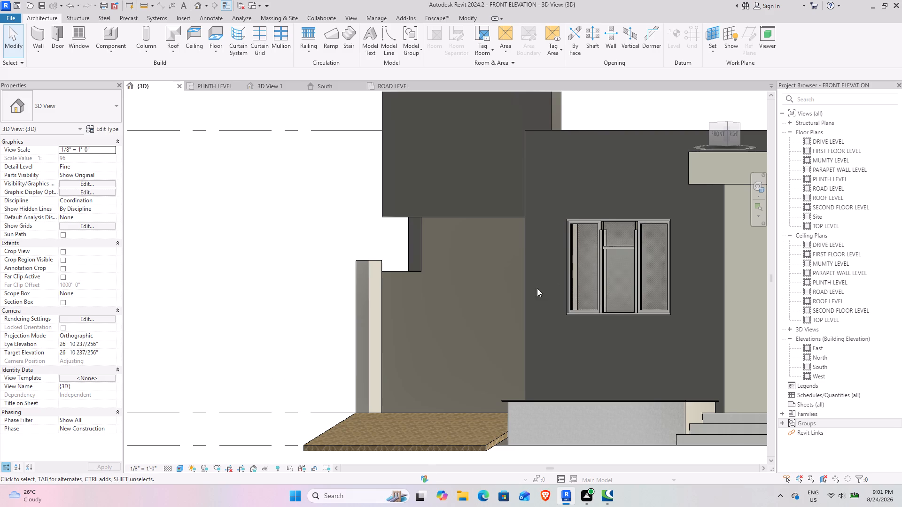
Examine the facade in the 3D front view, from the tall wall down to the windows, planter, ramp and entrance steps.
{"action": "scroll", "coordinate": [498, 294], "scroll_direction": "down", "scroll_amount": 4}
{"action": "middle_click_drag", "start_coordinate": [549, 276], "coordinate": [450, 307]}
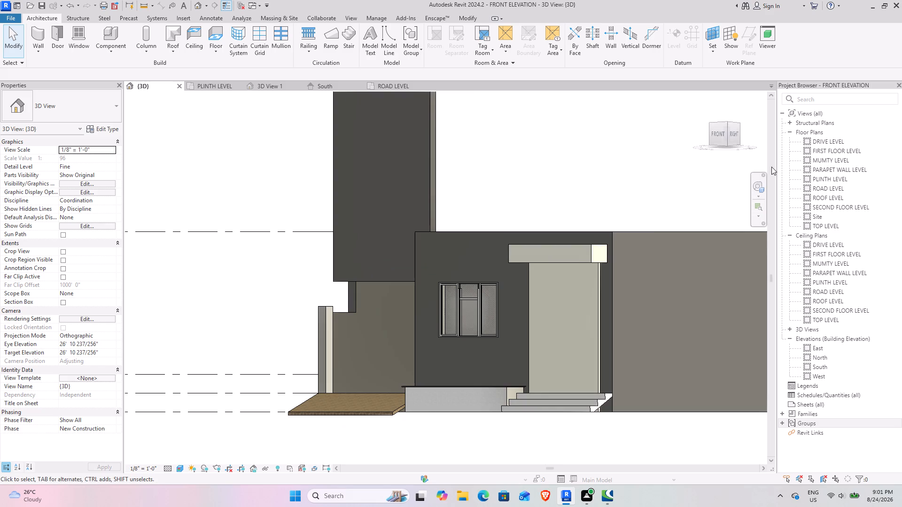
{"action": "left_click_drag", "start_coordinate": [723, 126], "coordinate": [754, 103]}
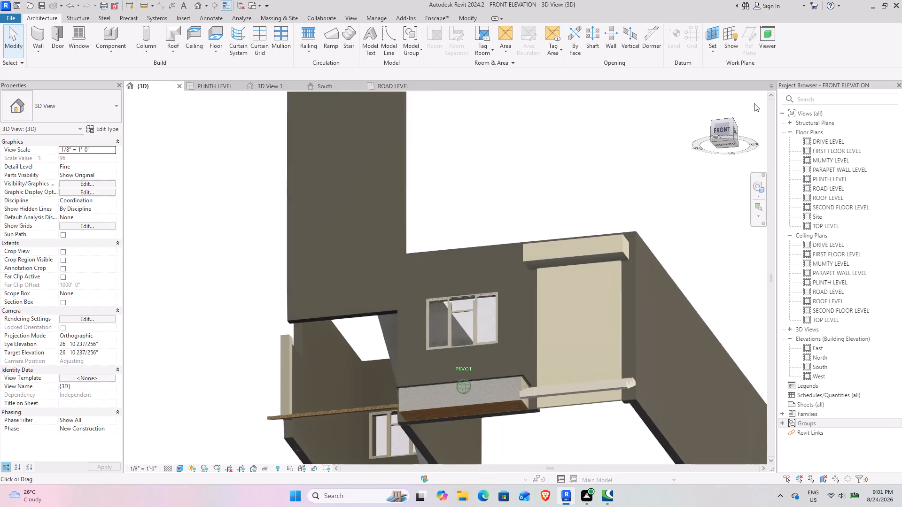
{"action": "left_click_drag", "start_coordinate": [754, 103], "coordinate": [131, 123]}
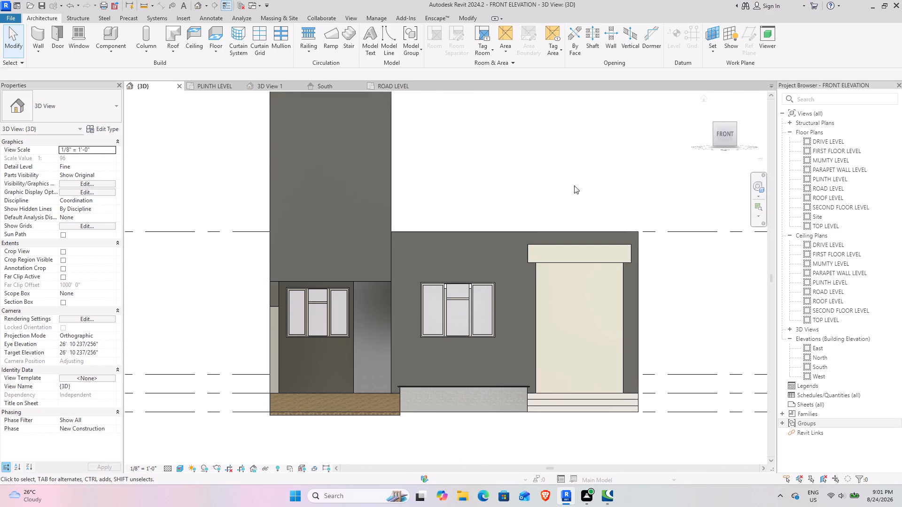
{"action": "scroll", "coordinate": [288, 272], "scroll_direction": "down", "scroll_amount": 4}
{"action": "middle_click_drag", "start_coordinate": [366, 225], "coordinate": [370, 307]}
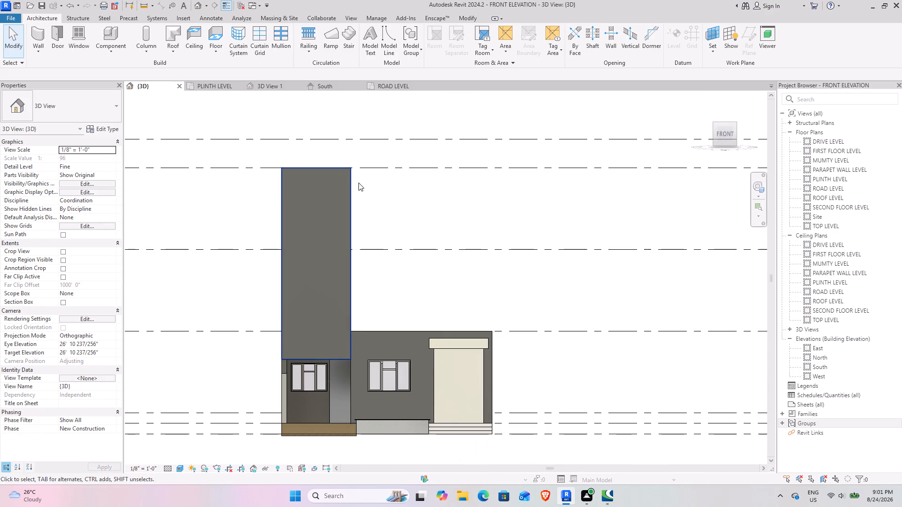
{"action": "middle_click_drag", "start_coordinate": [420, 341], "coordinate": [464, 269]}
{"action": "scroll", "coordinate": [443, 331], "scroll_direction": "up", "scroll_amount": 2}
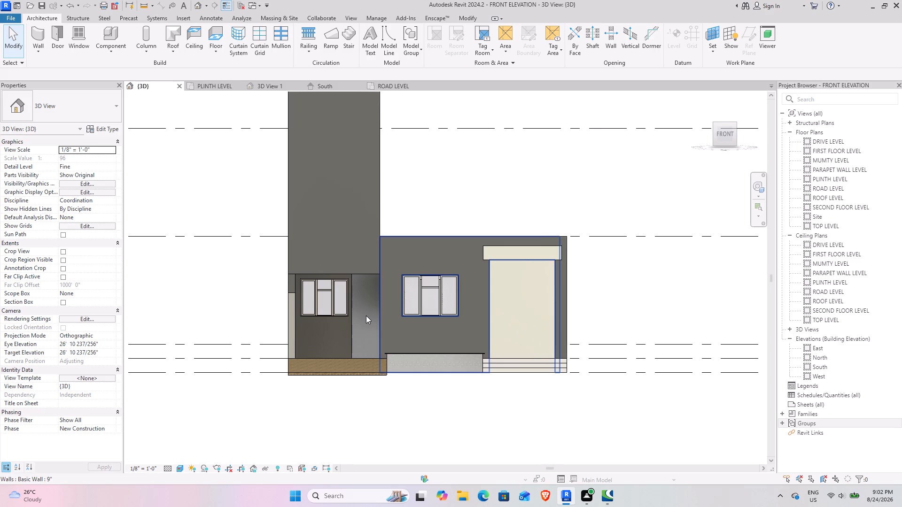
{"action": "middle_click_drag", "start_coordinate": [419, 220], "coordinate": [420, 223]}
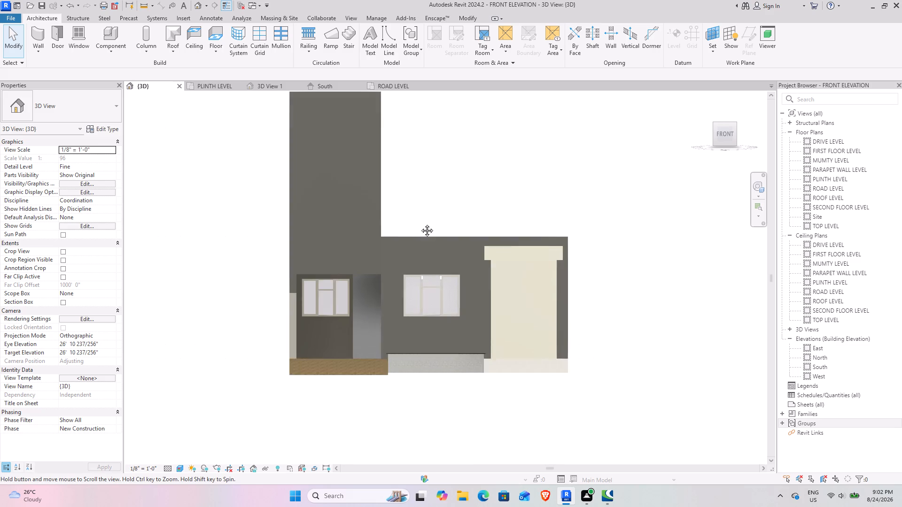
{"action": "middle_click_drag", "start_coordinate": [420, 223], "coordinate": [412, 287]}
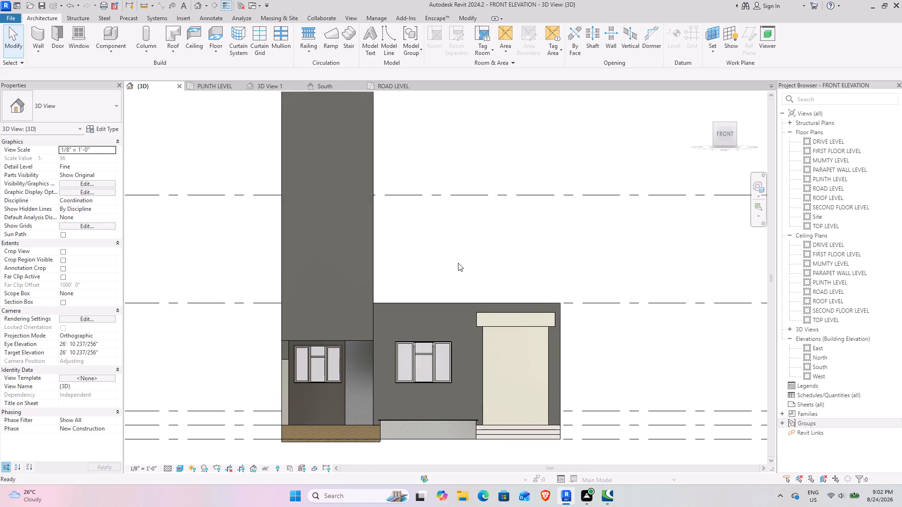
{"action": "middle_click_drag", "start_coordinate": [458, 263], "coordinate": [466, 273]}
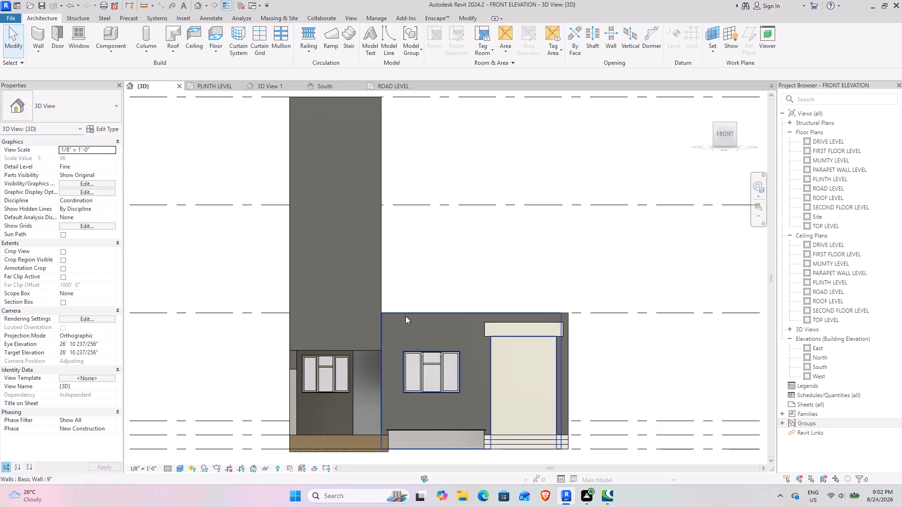
{"action": "scroll", "coordinate": [337, 272], "scroll_direction": "down", "scroll_amount": 2}
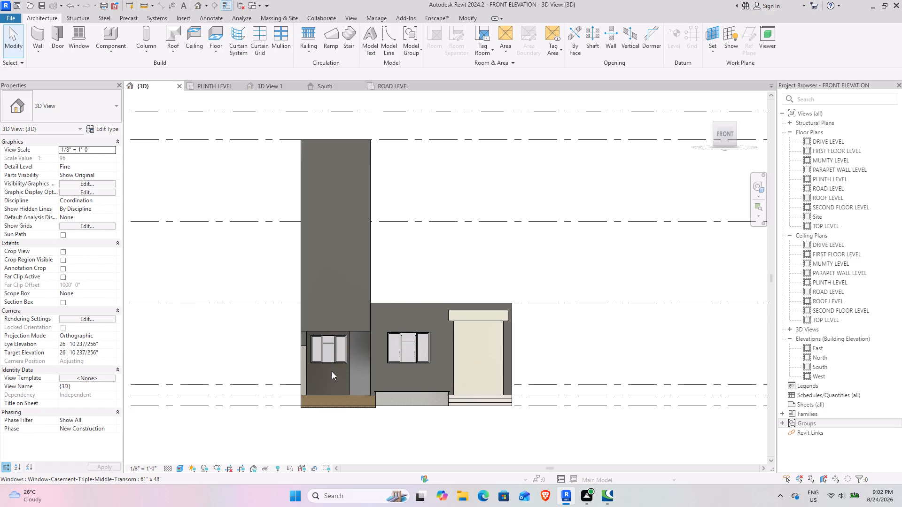
{"action": "scroll", "coordinate": [331, 372], "scroll_direction": "up", "scroll_amount": 8}
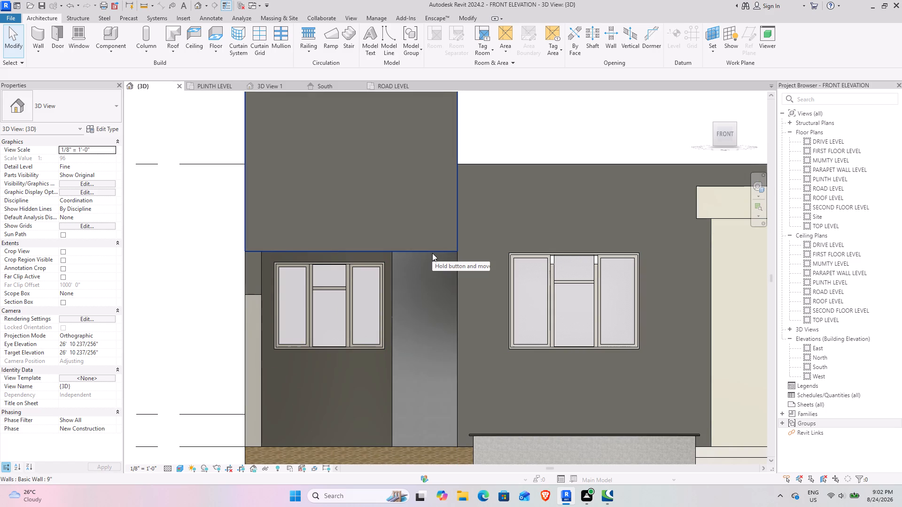
{"action": "scroll", "coordinate": [495, 226], "scroll_direction": "down", "scroll_amount": 3}
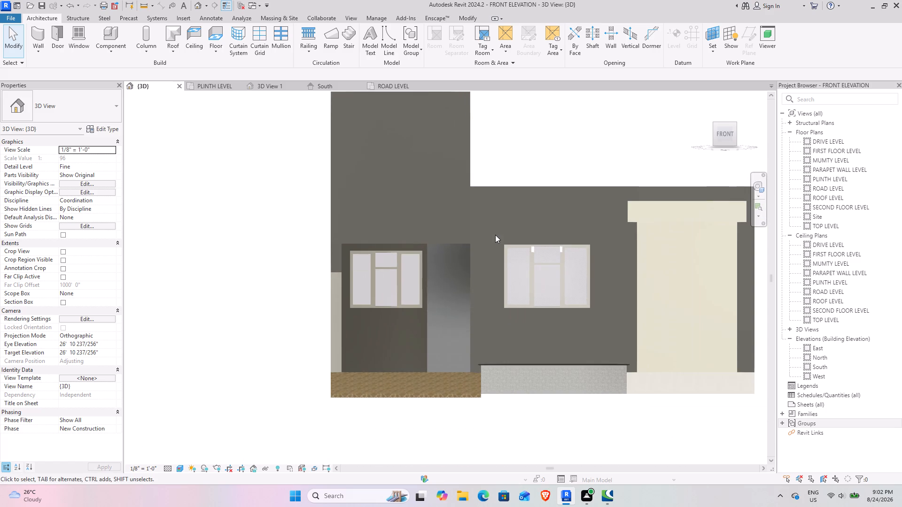
{"action": "scroll", "coordinate": [496, 242], "scroll_direction": "down", "scroll_amount": 2}
{"action": "scroll", "coordinate": [618, 243], "scroll_direction": "down", "scroll_amount": 2}
{"action": "middle_click_drag", "start_coordinate": [618, 243], "coordinate": [562, 333]}
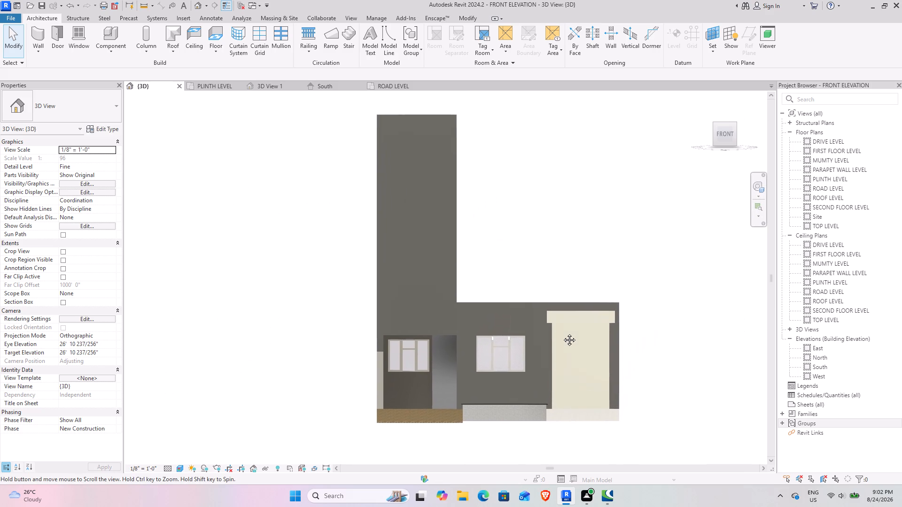
{"action": "middle_click_drag", "start_coordinate": [562, 333], "coordinate": [562, 333]}
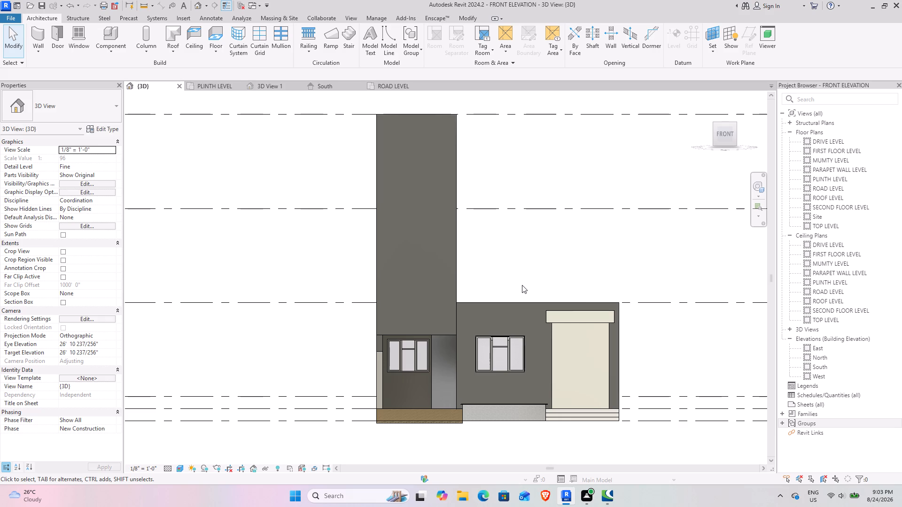
{"action": "scroll", "coordinate": [433, 158], "scroll_direction": "up", "scroll_amount": 1}
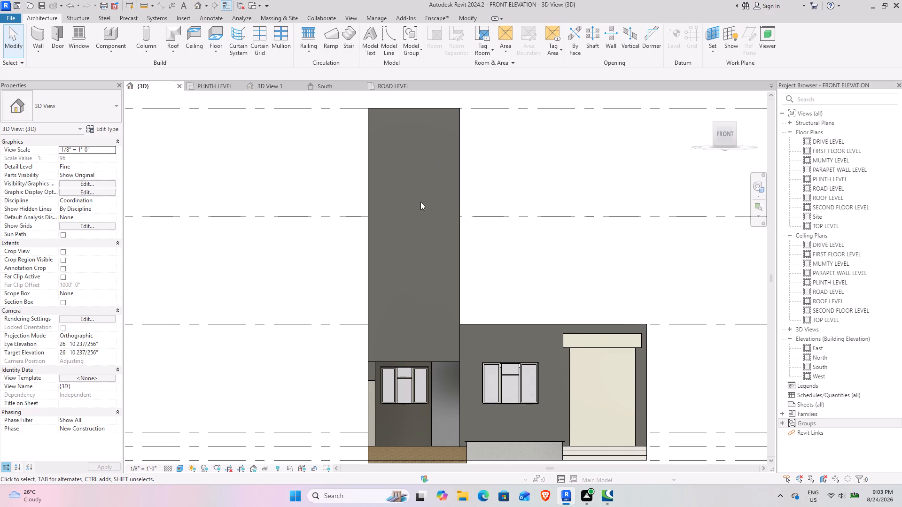
{"action": "middle_click_drag", "start_coordinate": [421, 206], "coordinate": [410, 196]}
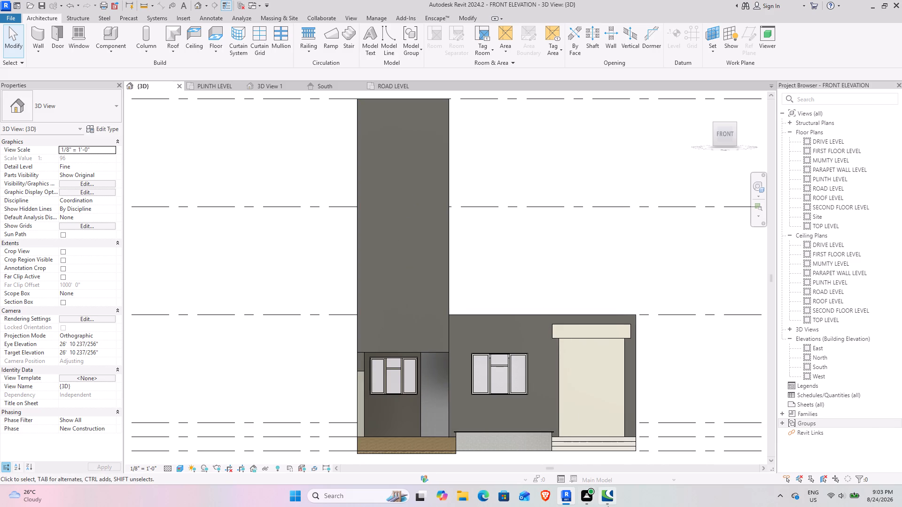
{"action": "left_click", "coordinate": [622, 411]}
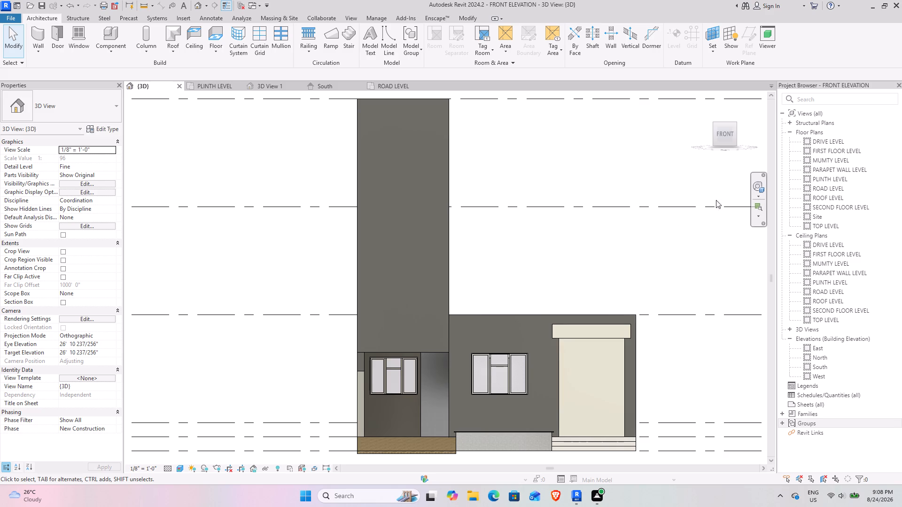
Examine the ramp, planter block, casement window and entrance steps in the 3D view from the top-front angle.
{"action": "left_click_drag", "start_coordinate": [717, 125], "coordinate": [720, 134]}
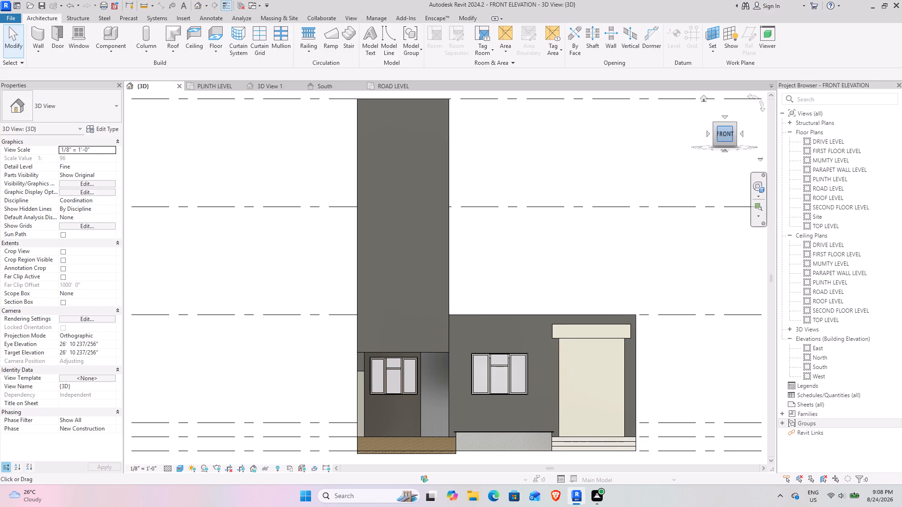
{"action": "left_click_drag", "start_coordinate": [720, 134], "coordinate": [722, 146]}
{"action": "left_click", "coordinate": [724, 125]}
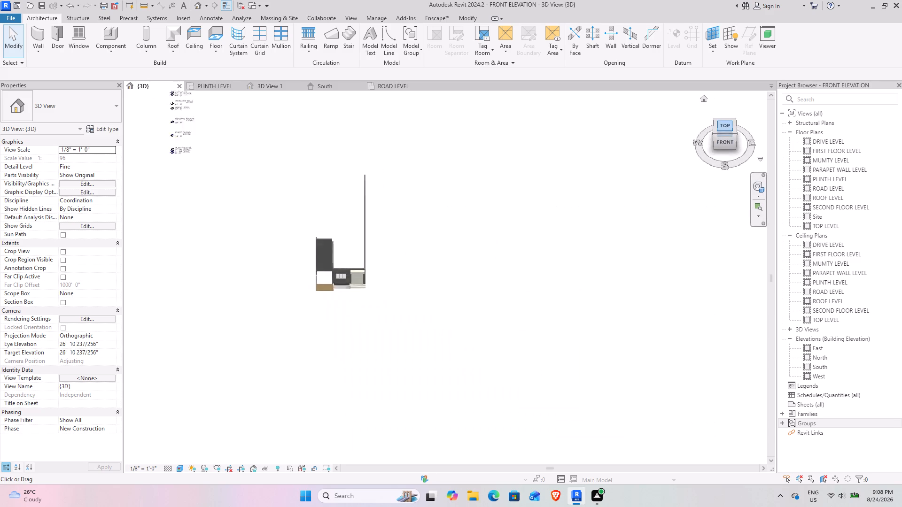
{"action": "scroll", "coordinate": [479, 378], "scroll_direction": "up", "scroll_amount": 12}
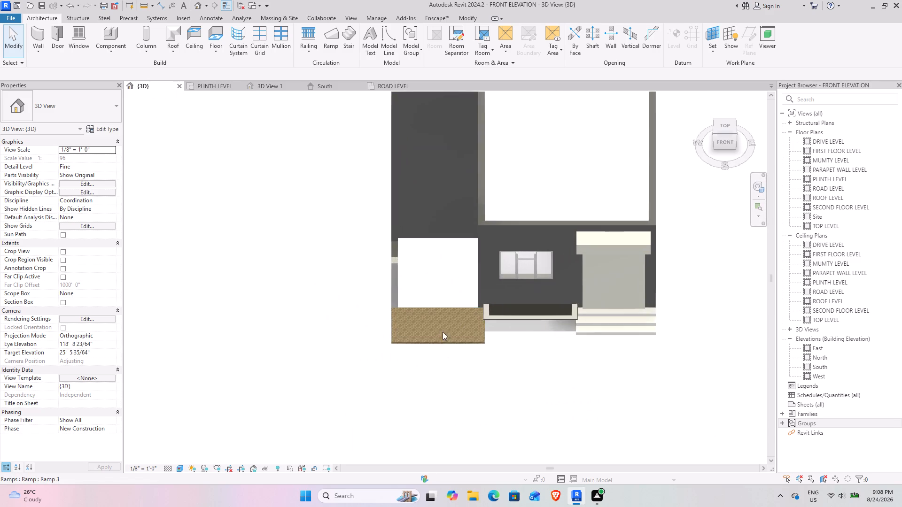
{"action": "scroll", "coordinate": [445, 316], "scroll_direction": "up", "scroll_amount": 3}
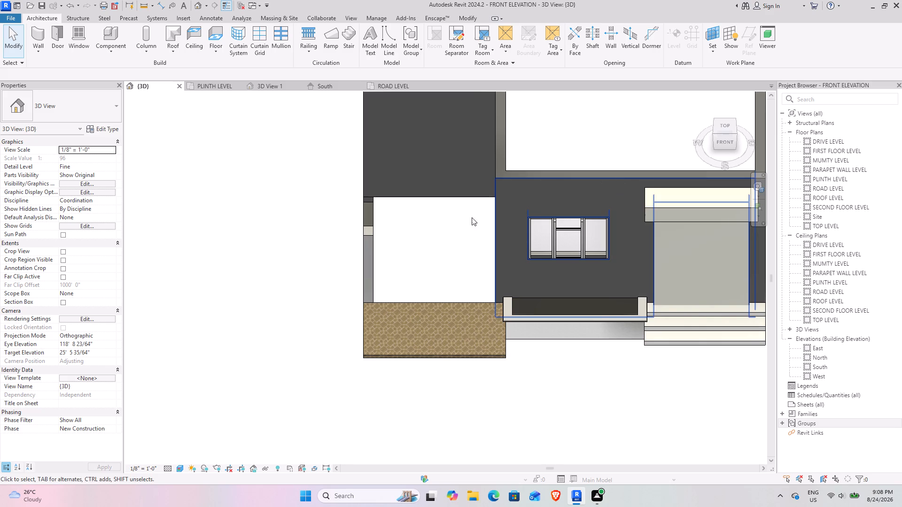
{"action": "scroll", "coordinate": [556, 252], "scroll_direction": "down", "scroll_amount": 2}
{"action": "middle_click_drag", "start_coordinate": [528, 251], "coordinate": [415, 283]}
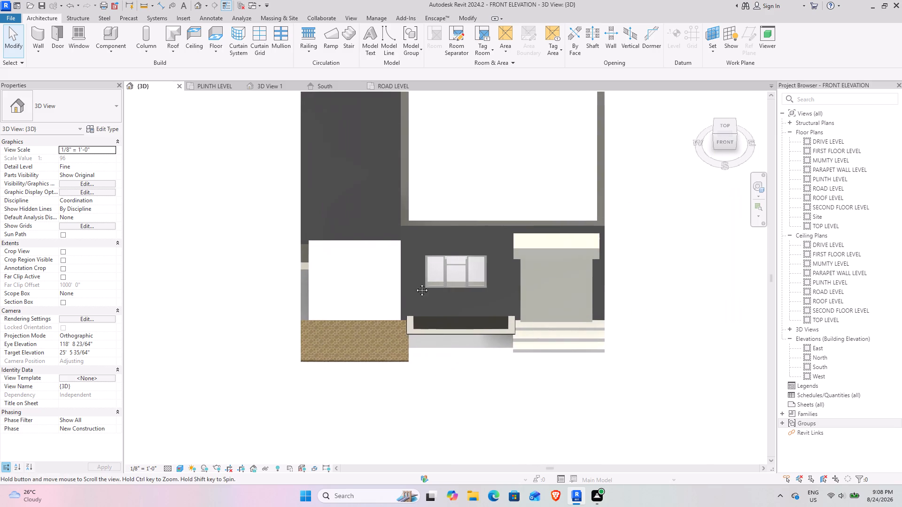
{"action": "middle_click_drag", "start_coordinate": [415, 283], "coordinate": [414, 283]}
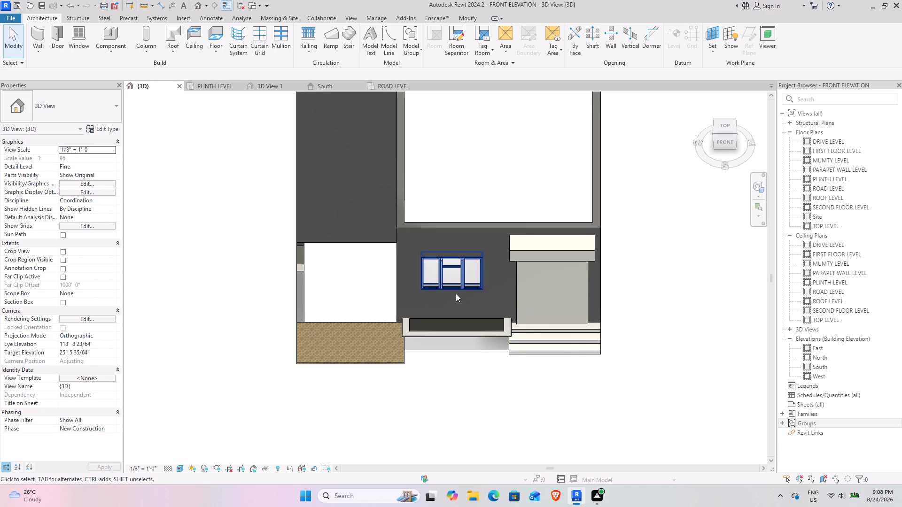
{"action": "scroll", "coordinate": [349, 330], "scroll_direction": "up", "scroll_amount": 3}
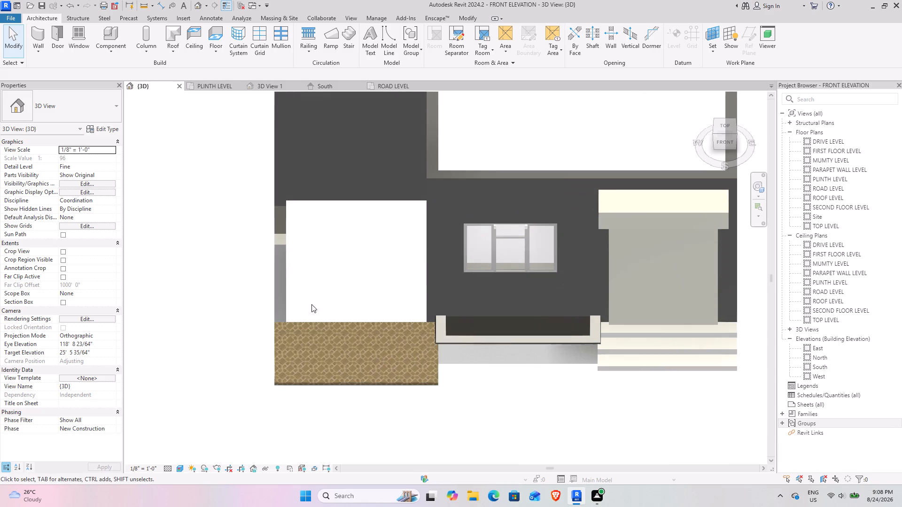
{"action": "scroll", "coordinate": [301, 265], "scroll_direction": "up", "scroll_amount": 2}
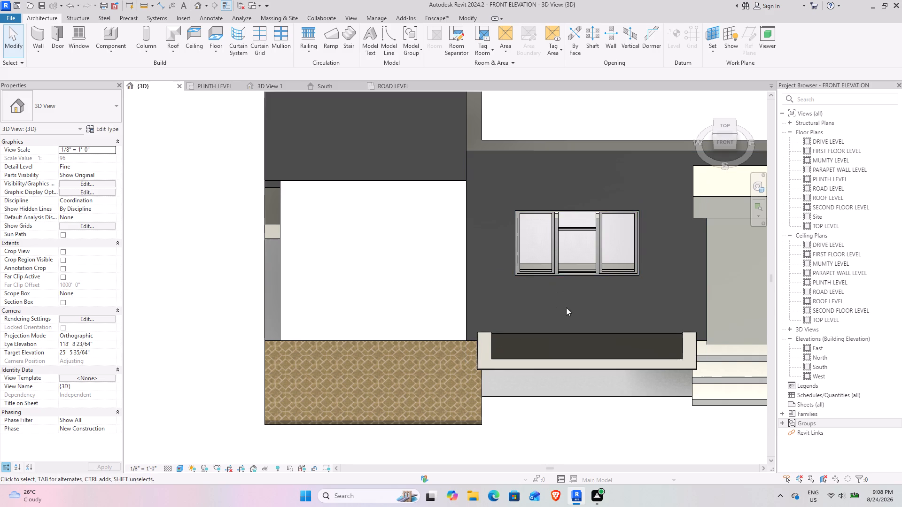
{"action": "middle_click_drag", "start_coordinate": [588, 297], "coordinate": [376, 339]}
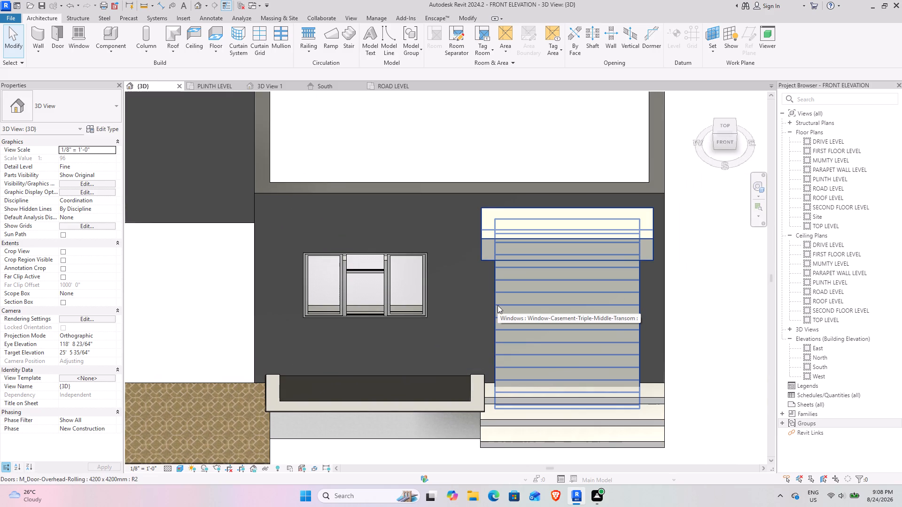
Inspect the properties of the overhead rolling door at the entrance and of the adjoining 9" side wall.
{"action": "left_click", "coordinate": [498, 305]}
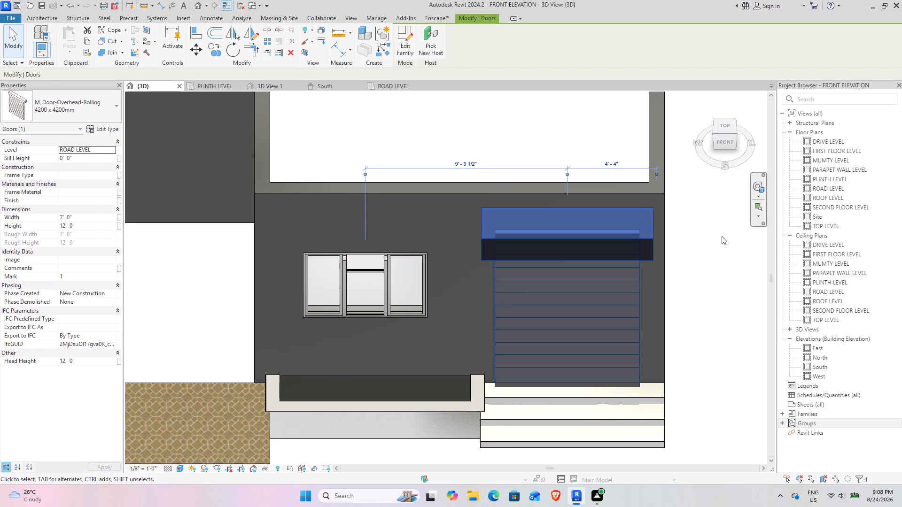
{"action": "left_click", "coordinate": [709, 301]}
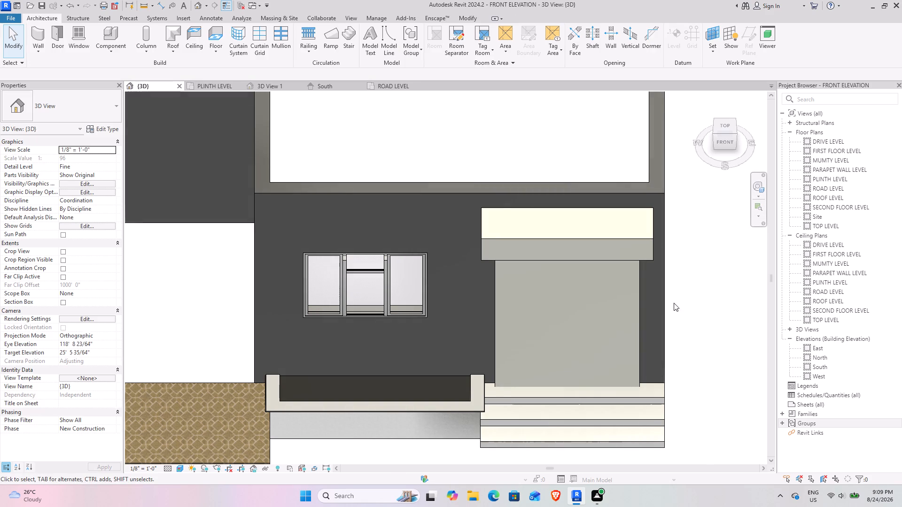
{"action": "left_click", "coordinate": [665, 305]}
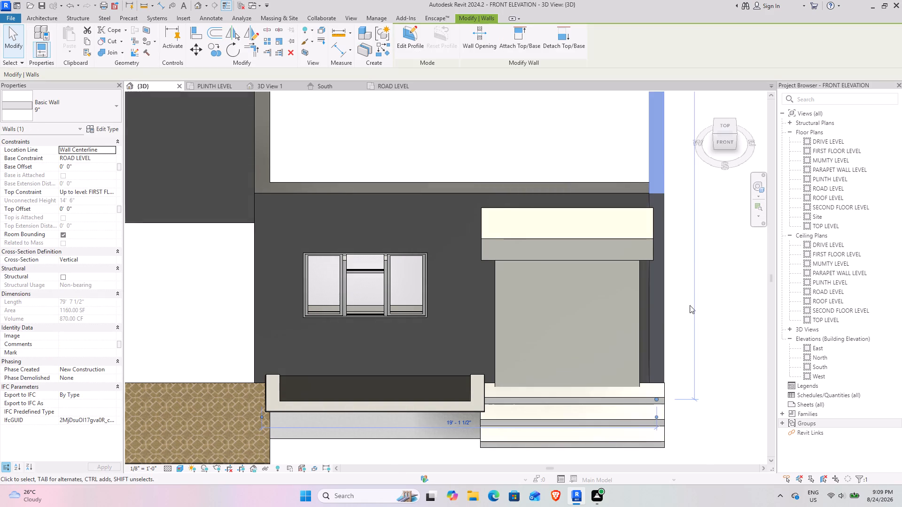
{"action": "left_click", "coordinate": [732, 302]}
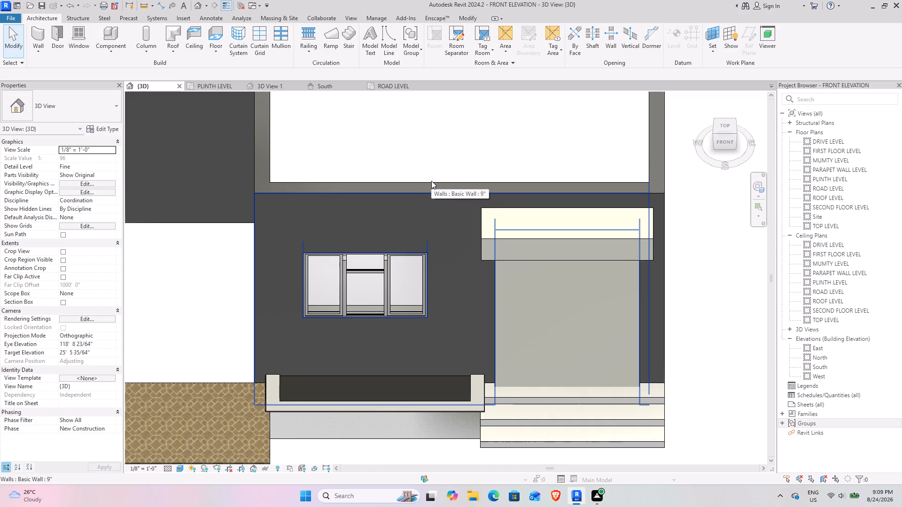
Review the upper walls, window, planter and entrance stair from the top-front angle, both overall and up close.
{"action": "scroll", "coordinate": [442, 184], "scroll_direction": "down", "scroll_amount": 2}
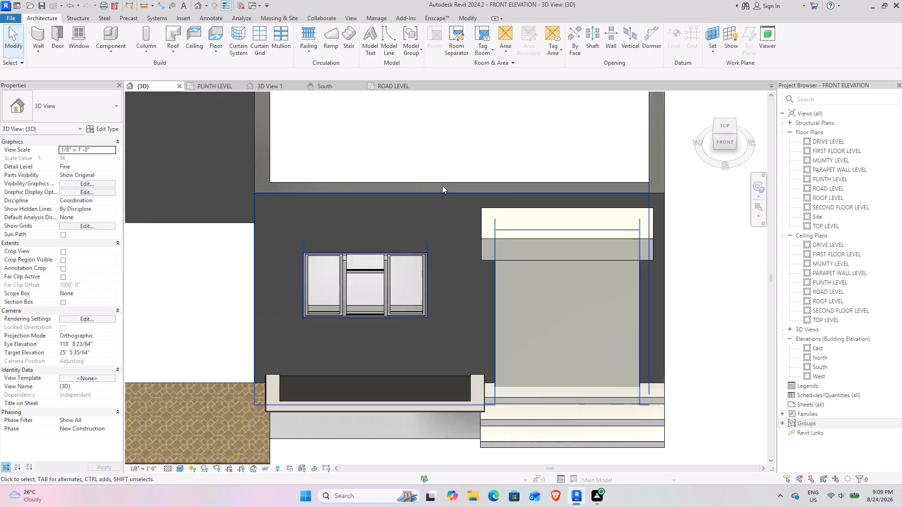
{"action": "scroll", "coordinate": [442, 185], "scroll_direction": "down", "scroll_amount": 4}
{"action": "middle_click_drag", "start_coordinate": [409, 170], "coordinate": [438, 291]}
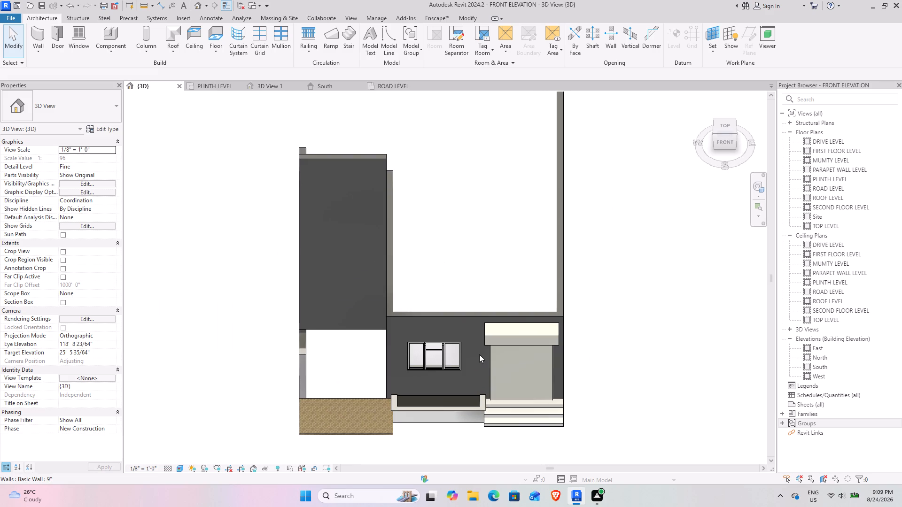
{"action": "scroll", "coordinate": [479, 354], "scroll_direction": "up", "scroll_amount": 3}
{"action": "middle_click_drag", "start_coordinate": [458, 357], "coordinate": [453, 294]}
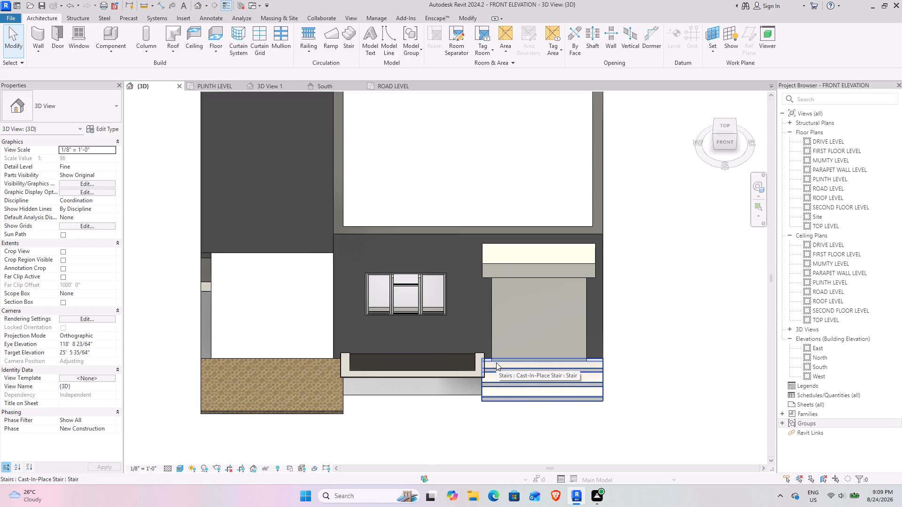
{"action": "scroll", "coordinate": [412, 377], "scroll_direction": "up", "scroll_amount": 3}
{"action": "middle_click_drag", "start_coordinate": [400, 358], "coordinate": [461, 381]}
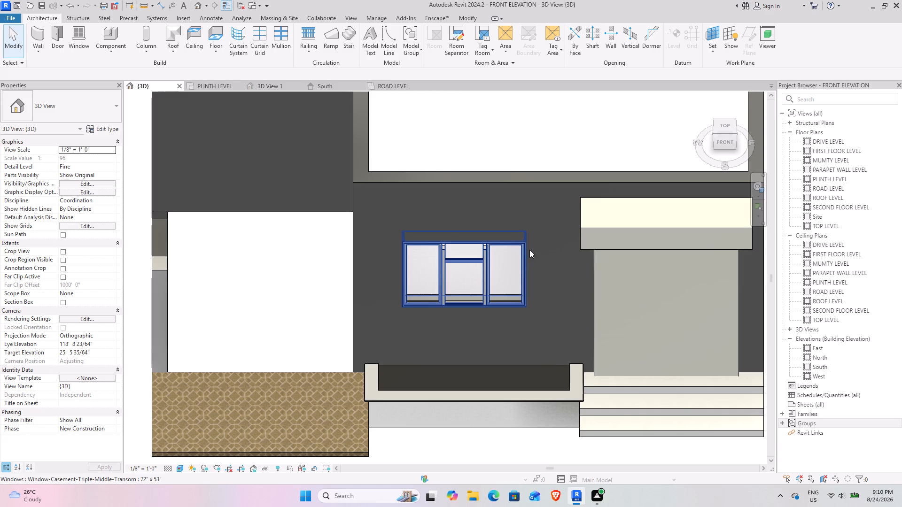
{"action": "scroll", "coordinate": [537, 248], "scroll_direction": "down", "scroll_amount": 2}
{"action": "middle_click_drag", "start_coordinate": [504, 241], "coordinate": [514, 291]}
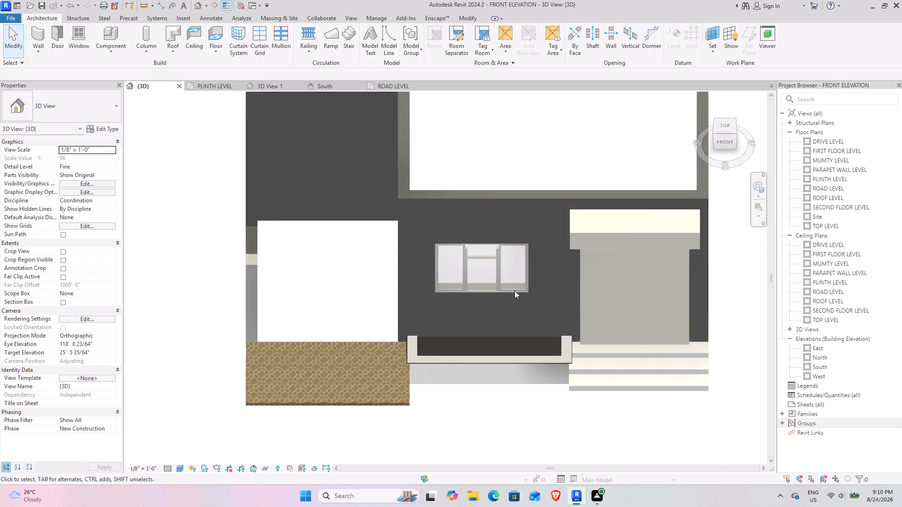
{"action": "middle_click_drag", "start_coordinate": [514, 291], "coordinate": [511, 324]}
{"action": "middle_click", "coordinate": [511, 324]}
{"action": "scroll", "coordinate": [508, 321], "scroll_direction": "down", "scroll_amount": 3}
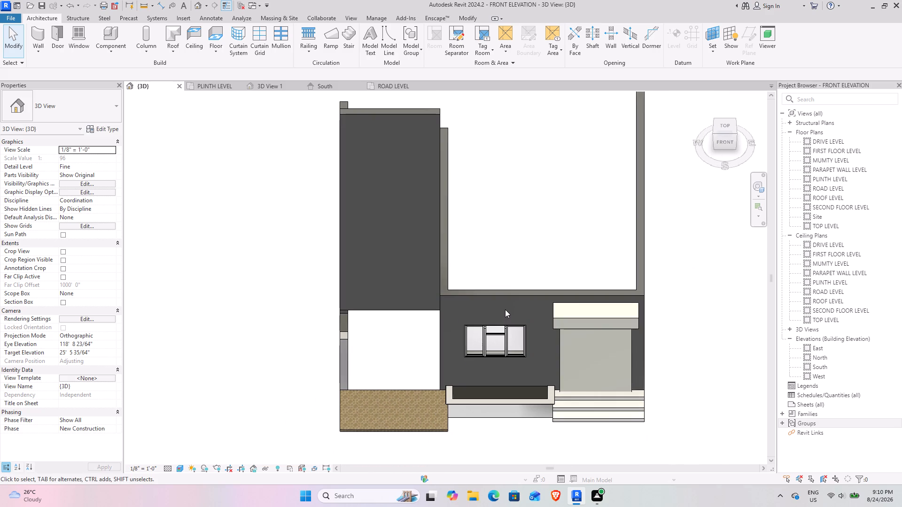
Review the whole front of the model from the top-front angle, from the tall walls down to the ramp and entrance.
{"action": "middle_click_drag", "start_coordinate": [494, 305], "coordinate": [473, 279]}
{"action": "middle_click", "coordinate": [473, 279]}
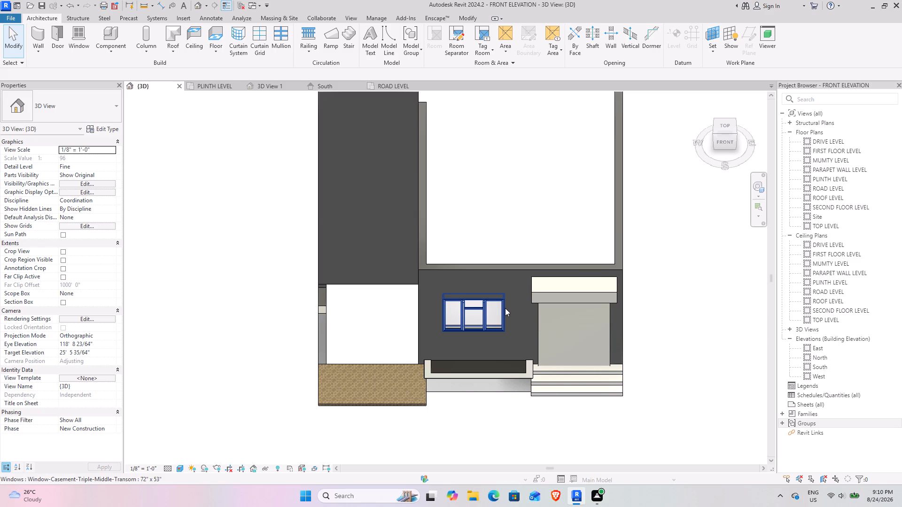
{"action": "scroll", "coordinate": [505, 307], "scroll_direction": "down", "scroll_amount": 2}
{"action": "middle_click_drag", "start_coordinate": [498, 267], "coordinate": [436, 361]}
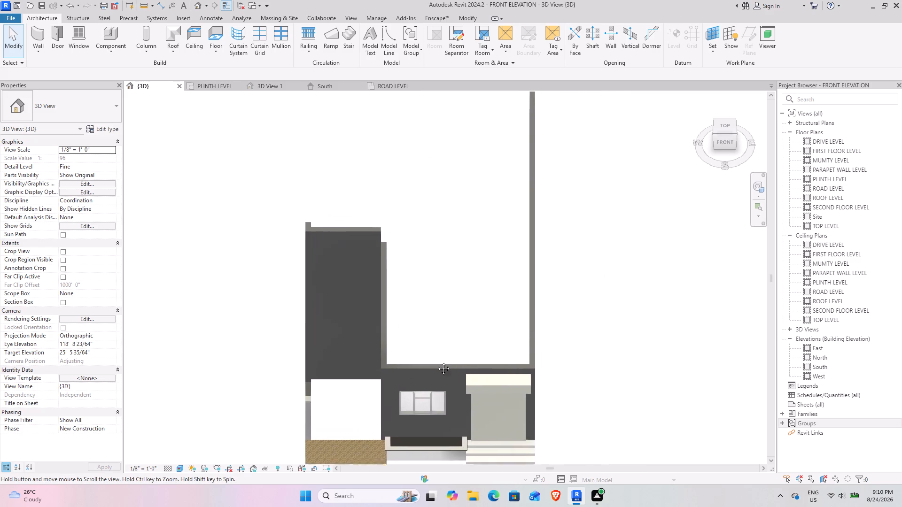
{"action": "middle_click_drag", "start_coordinate": [436, 361], "coordinate": [433, 367]}
{"action": "scroll", "coordinate": [433, 359], "scroll_direction": "down", "scroll_amount": 2}
{"action": "middle_click_drag", "start_coordinate": [437, 395], "coordinate": [430, 389]}
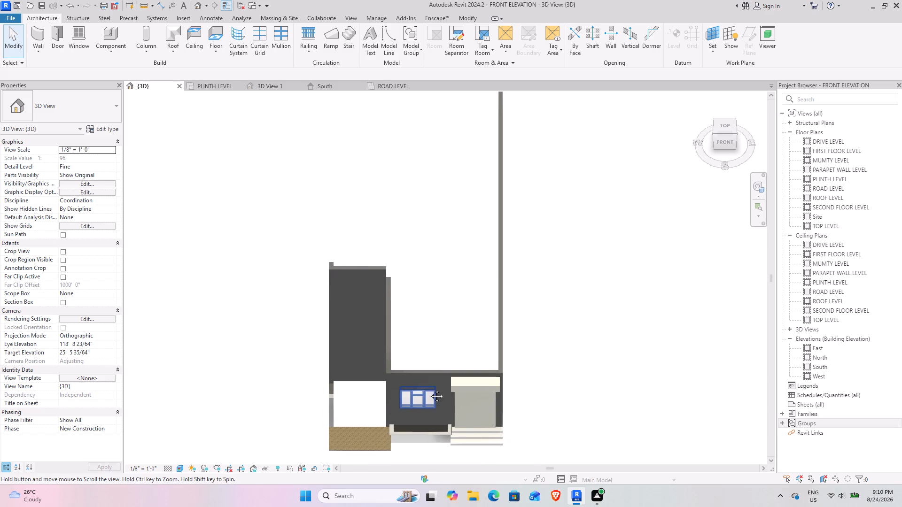
{"action": "middle_click_drag", "start_coordinate": [430, 389], "coordinate": [428, 361]}
{"action": "scroll", "coordinate": [428, 348], "scroll_direction": "down", "scroll_amount": 4}
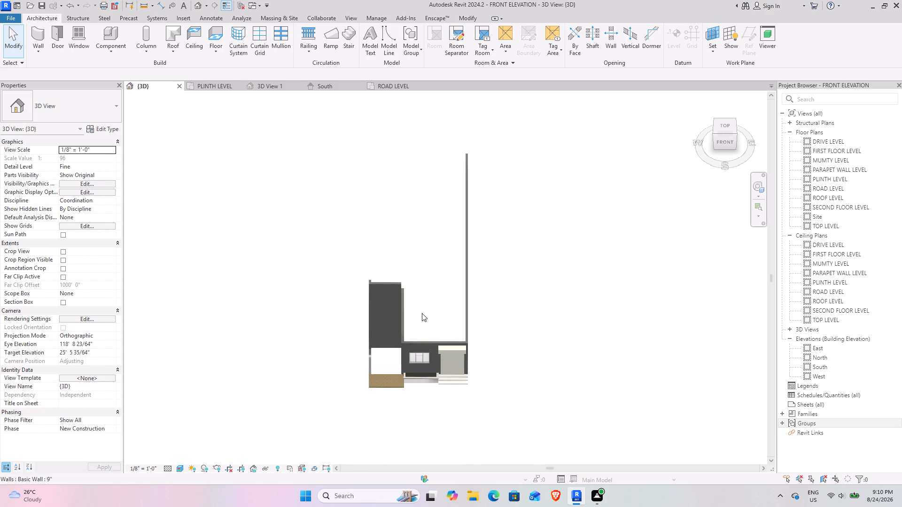
{"action": "scroll", "coordinate": [409, 366], "scroll_direction": "up", "scroll_amount": 2}
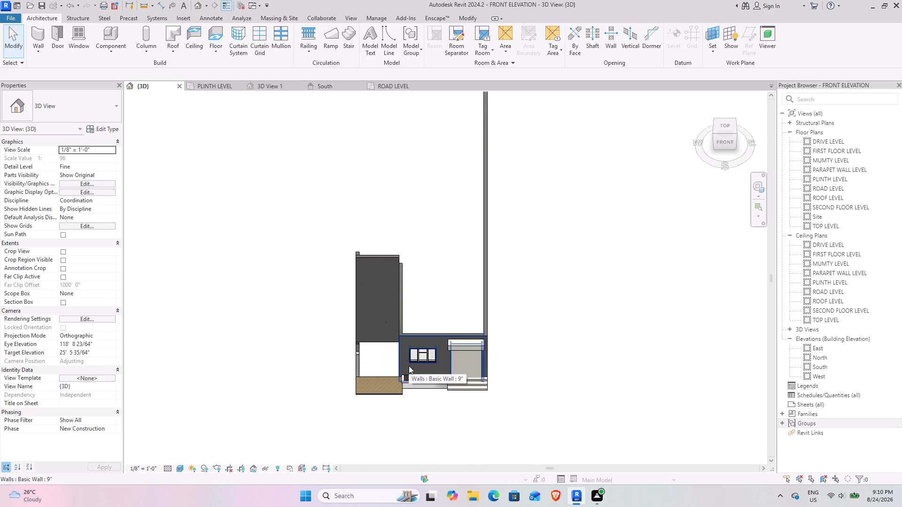
{"action": "scroll", "coordinate": [397, 370], "scroll_direction": "up", "scroll_amount": 3}
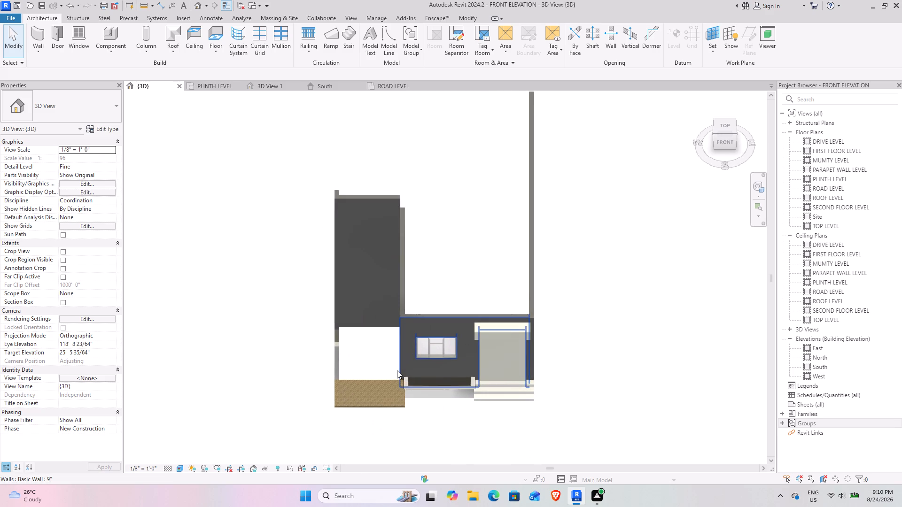
{"action": "scroll", "coordinate": [397, 370], "scroll_direction": "up", "scroll_amount": 3}
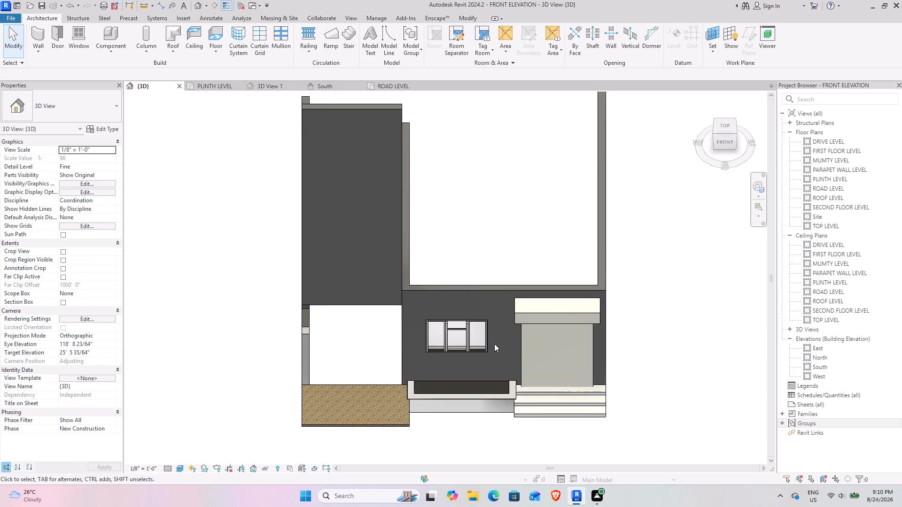
Examine where the planter block meets the entrance stair up close, and inspect the stair's properties.
{"action": "middle_click_drag", "start_coordinate": [479, 345], "coordinate": [509, 352]}
{"action": "scroll", "coordinate": [529, 351], "scroll_direction": "up", "scroll_amount": 2}
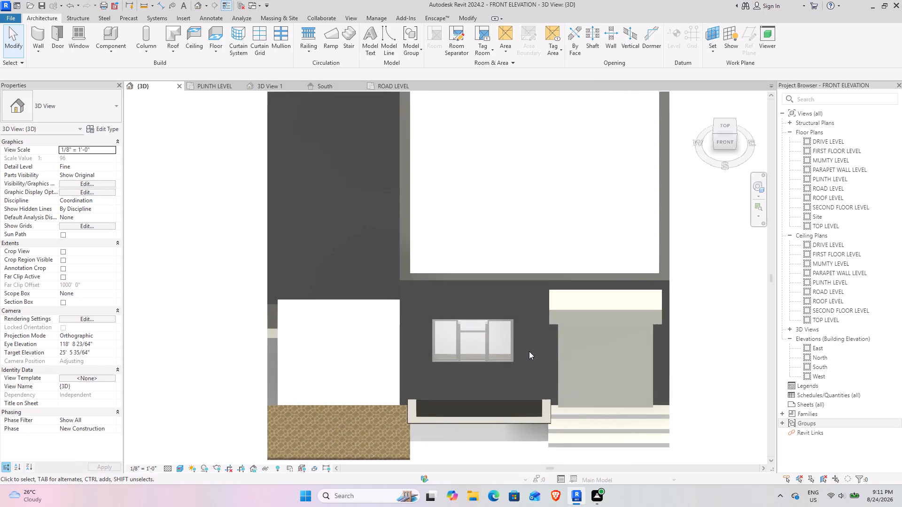
{"action": "middle_click_drag", "start_coordinate": [510, 353], "coordinate": [457, 352]}
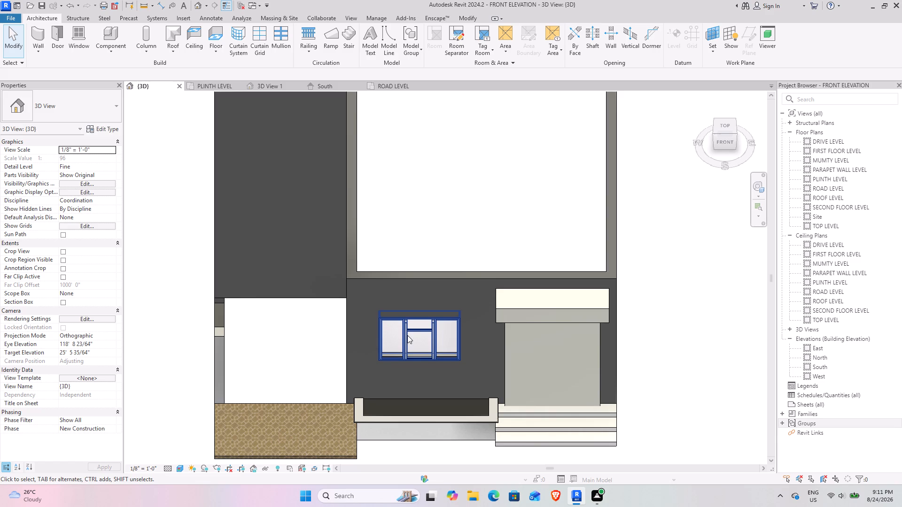
{"action": "scroll", "coordinate": [537, 451], "scroll_direction": "up", "scroll_amount": 2}
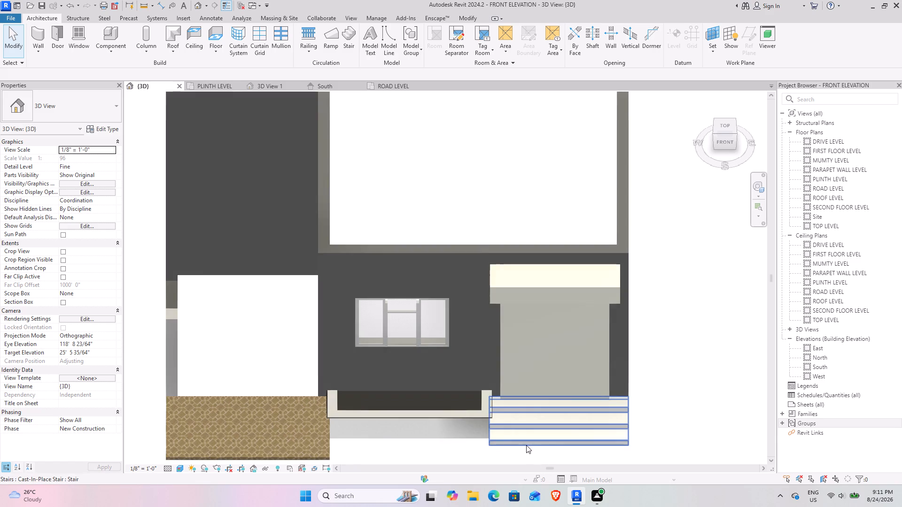
{"action": "middle_click_drag", "start_coordinate": [525, 444], "coordinate": [498, 400]}
{"action": "scroll", "coordinate": [450, 361], "scroll_direction": "up", "scroll_amount": 6}
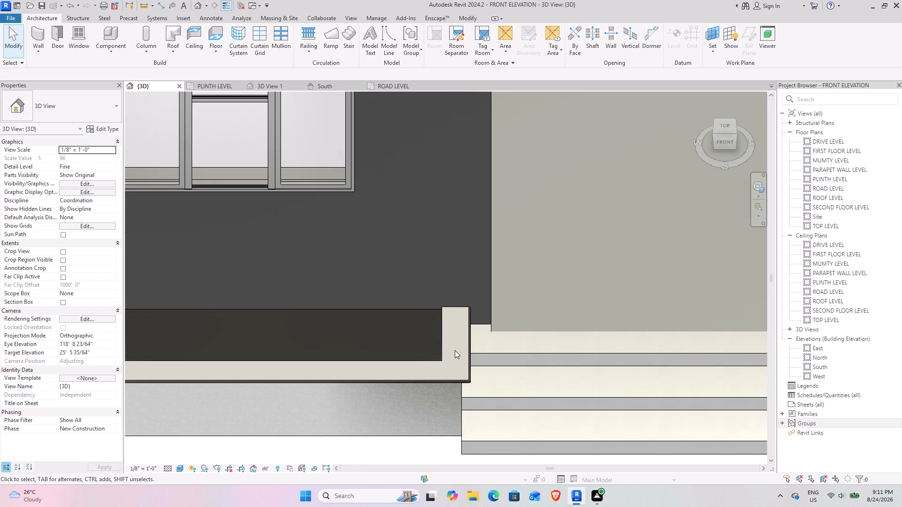
{"action": "scroll", "coordinate": [455, 350], "scroll_direction": "down", "scroll_amount": 3}
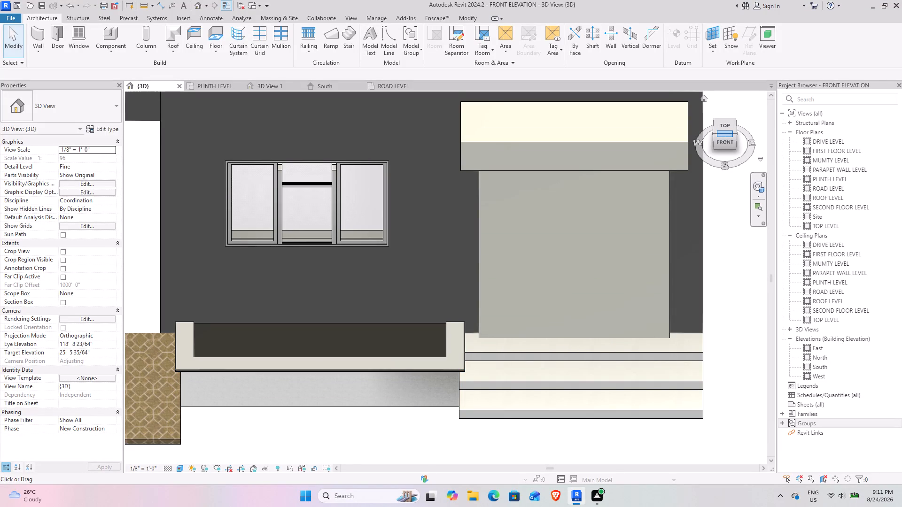
{"action": "left_click", "coordinate": [562, 365]}
{"action": "left_click", "coordinate": [541, 391]}
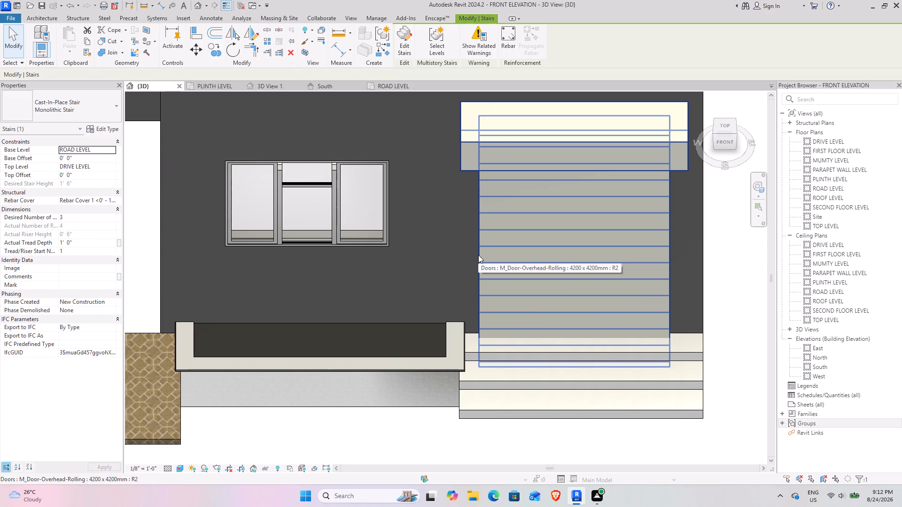
Examine the triple casement window and its surrounding wall from the top-front angle, overall and up close.
{"action": "scroll", "coordinate": [478, 255], "scroll_direction": "down", "scroll_amount": 5}
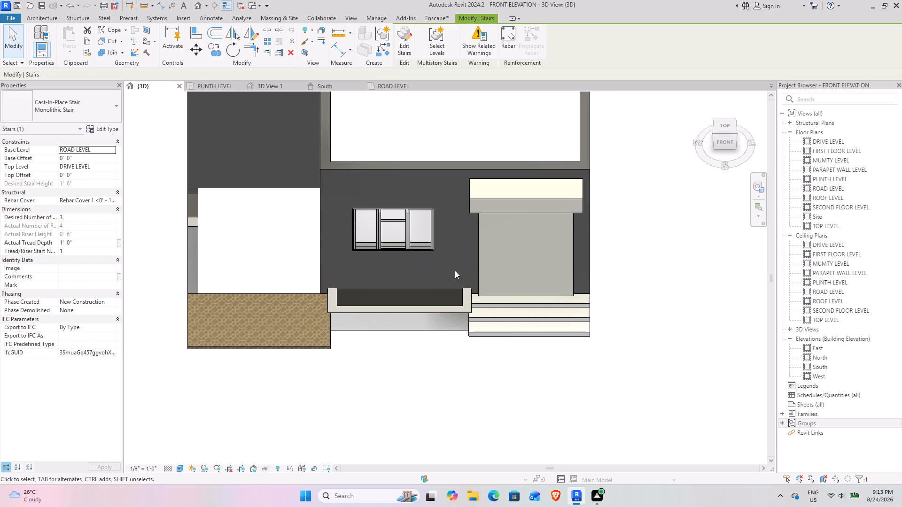
{"action": "middle_click_drag", "start_coordinate": [464, 276], "coordinate": [526, 361]}
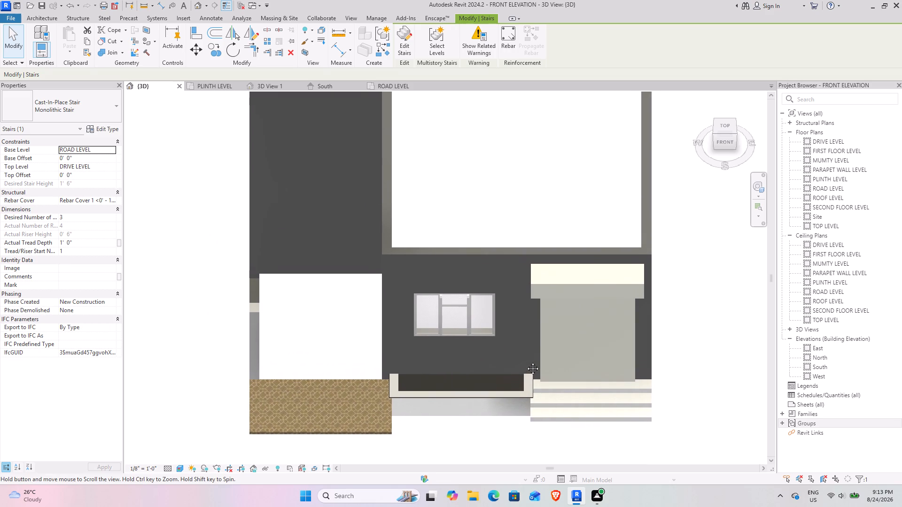
{"action": "middle_click_drag", "start_coordinate": [526, 361], "coordinate": [527, 366]}
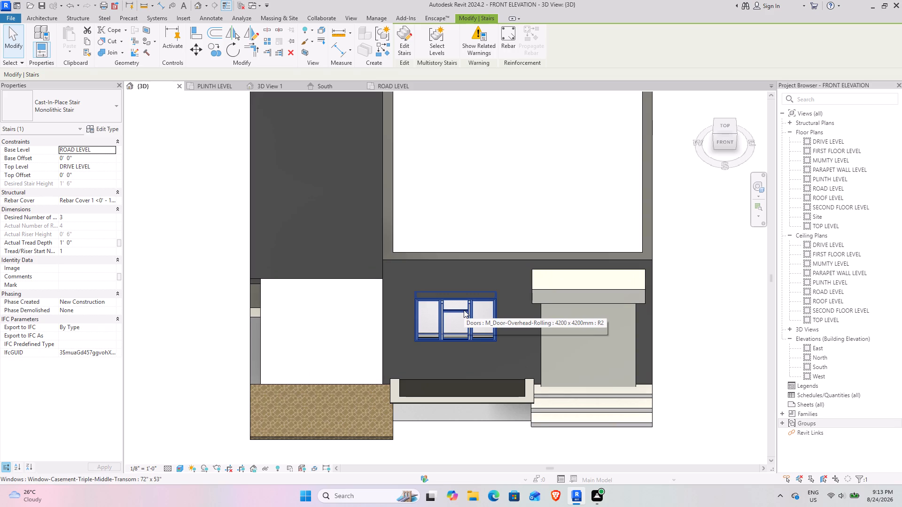
{"action": "scroll", "coordinate": [464, 310], "scroll_direction": "up", "scroll_amount": 4}
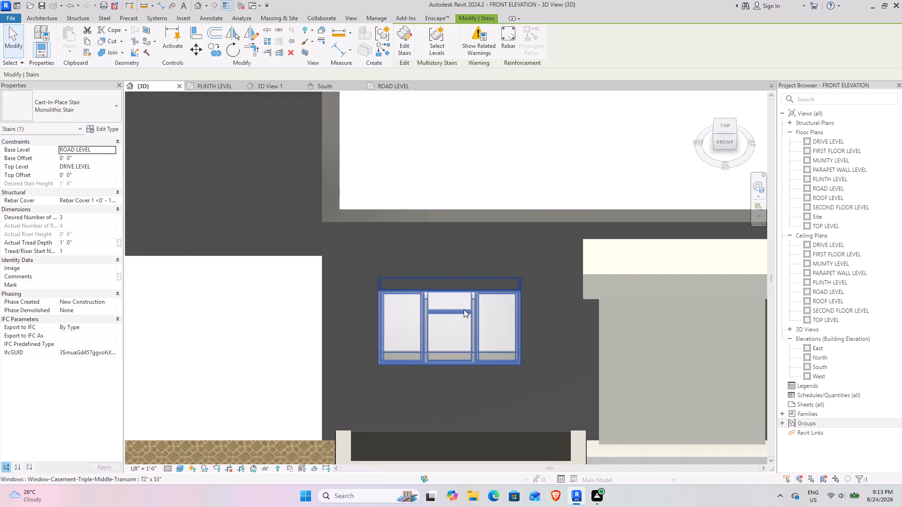
{"action": "scroll", "coordinate": [464, 305], "scroll_direction": "down", "scroll_amount": 4}
{"action": "middle_click_drag", "start_coordinate": [431, 262], "coordinate": [413, 333]}
Switch the 3D view to the straight front and check the planter block, rolling door, window, ramp and entrance stair in turn.
{"action": "left_click", "coordinate": [727, 138]}
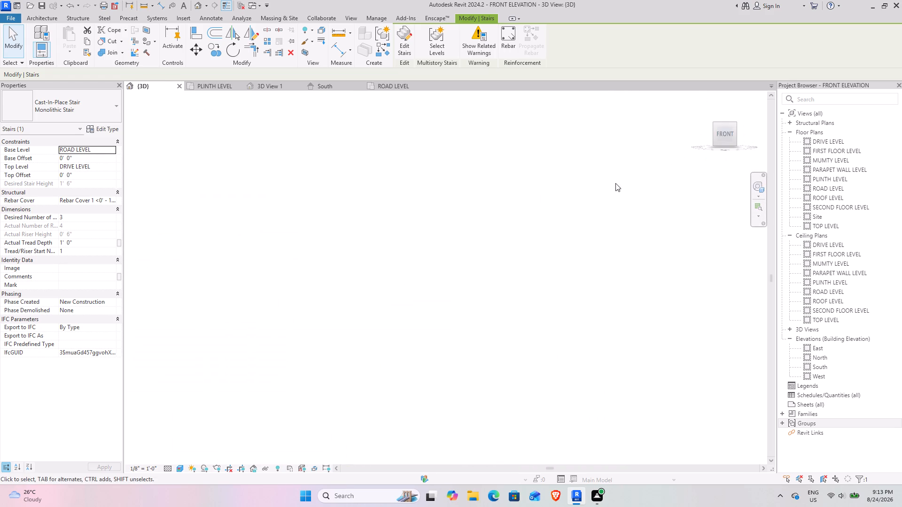
{"action": "scroll", "coordinate": [456, 230], "scroll_direction": "down", "scroll_amount": 7}
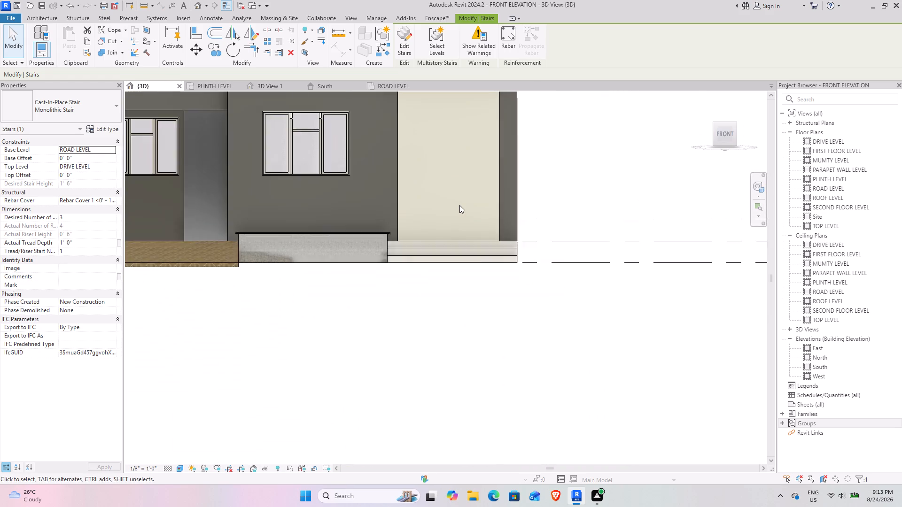
{"action": "middle_click_drag", "start_coordinate": [459, 205], "coordinate": [503, 295]}
{"action": "left_click", "coordinate": [510, 376]}
{"action": "middle_click_drag", "start_coordinate": [420, 325], "coordinate": [465, 316]}
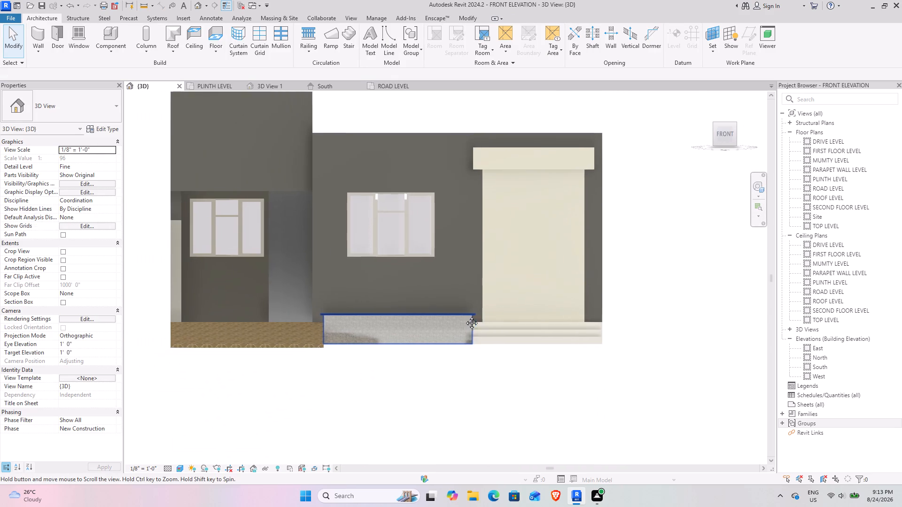
{"action": "middle_click_drag", "start_coordinate": [465, 316], "coordinate": [466, 316]}
{"action": "left_click", "coordinate": [447, 314]}
{"action": "left_click", "coordinate": [484, 372]}
{"action": "left_click", "coordinate": [484, 273]}
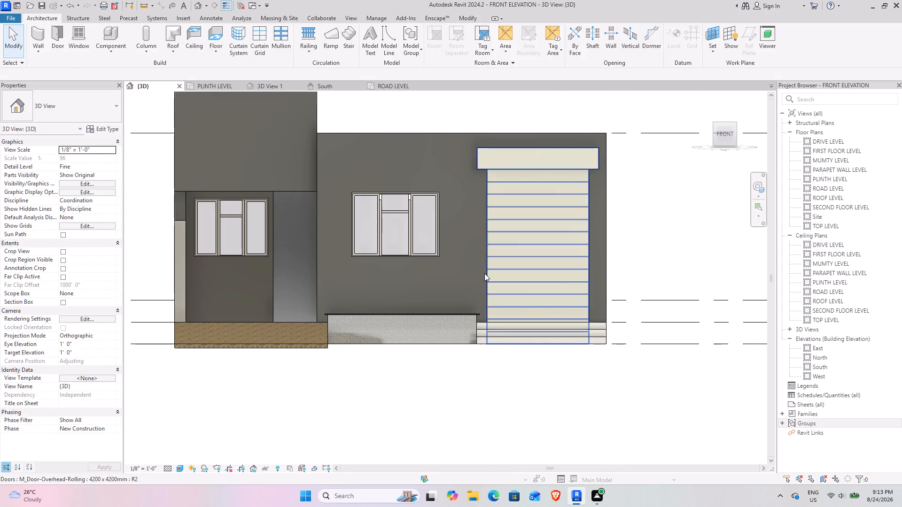
{"action": "left_click", "coordinate": [498, 391]}
{"action": "left_click", "coordinate": [433, 259]}
{"action": "left_click", "coordinate": [463, 390]}
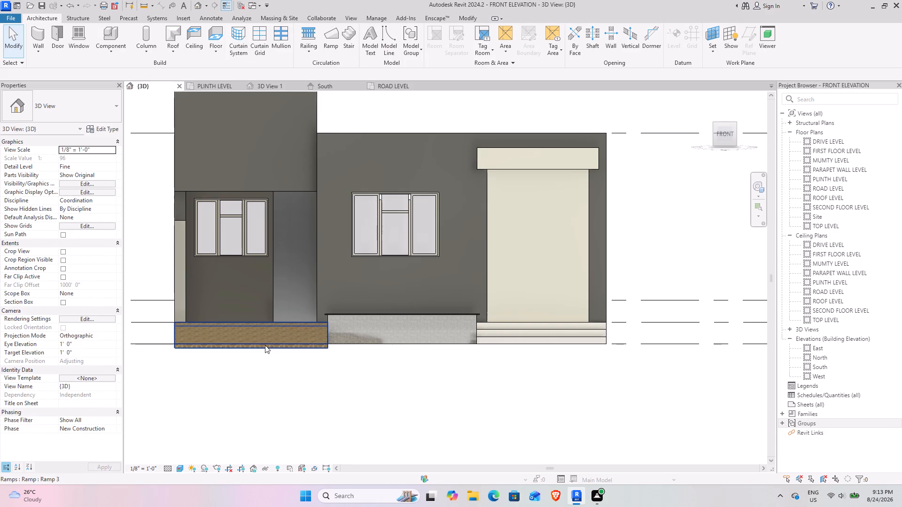
{"action": "left_click", "coordinate": [265, 345]}
{"action": "left_click", "coordinate": [450, 383]}
{"action": "left_click", "coordinate": [501, 341]}
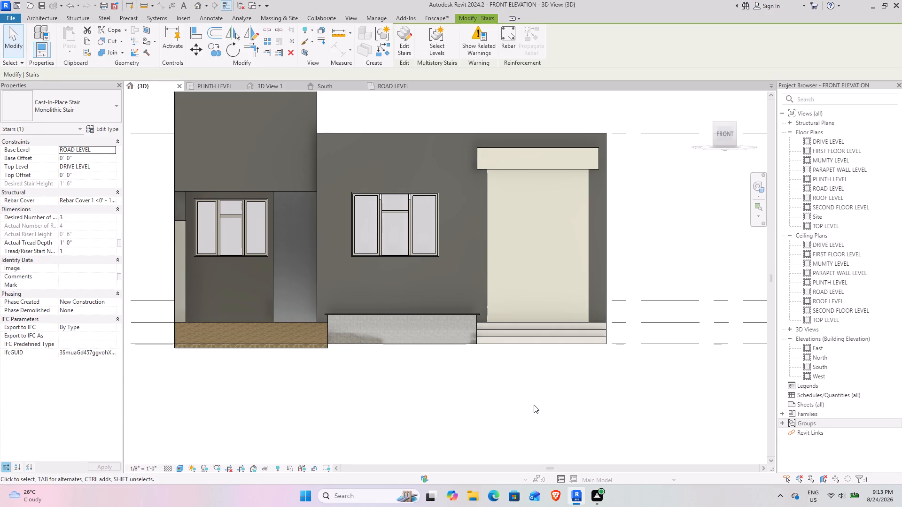
{"action": "left_click", "coordinate": [534, 405]}
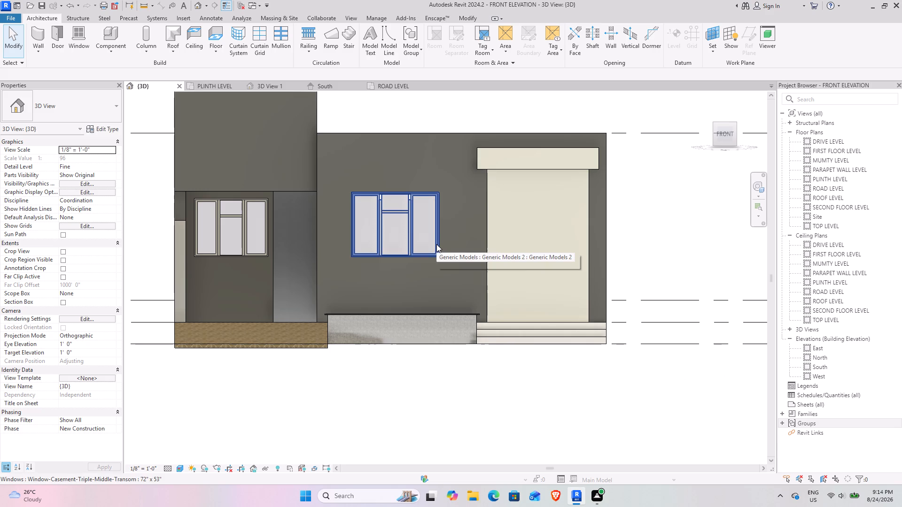
Examine the full front facade against the level lines, from the entrance up to the top level.
{"action": "scroll", "coordinate": [436, 244], "scroll_direction": "down", "scroll_amount": 2}
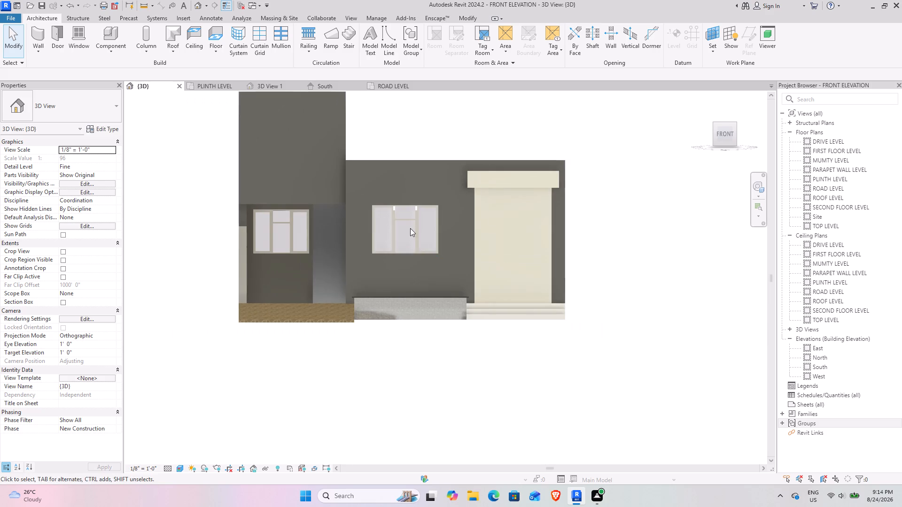
{"action": "middle_click_drag", "start_coordinate": [410, 228], "coordinate": [459, 367]}
{"action": "middle_click_drag", "start_coordinate": [459, 367], "coordinate": [462, 375]}
{"action": "middle_click", "coordinate": [462, 375]}
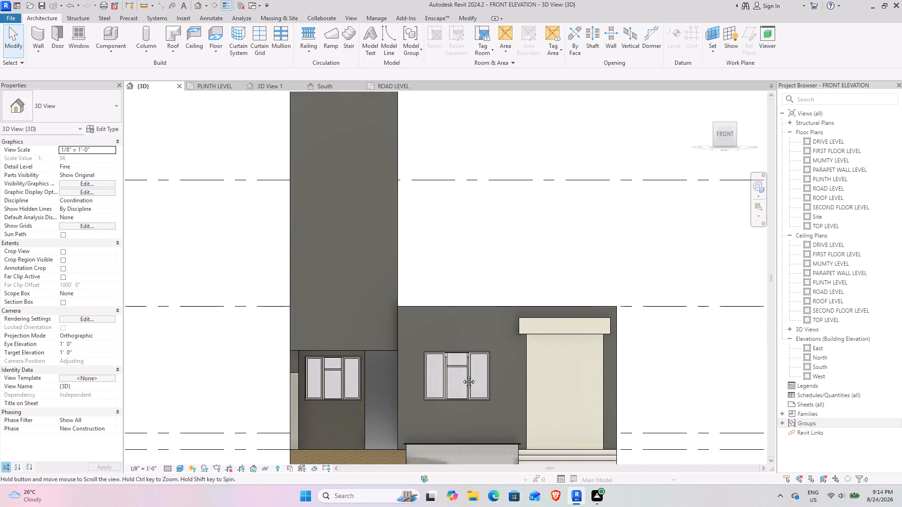
{"action": "middle_click_drag", "start_coordinate": [462, 375], "coordinate": [458, 371]}
{"action": "middle_click_drag", "start_coordinate": [437, 345], "coordinate": [432, 336]}
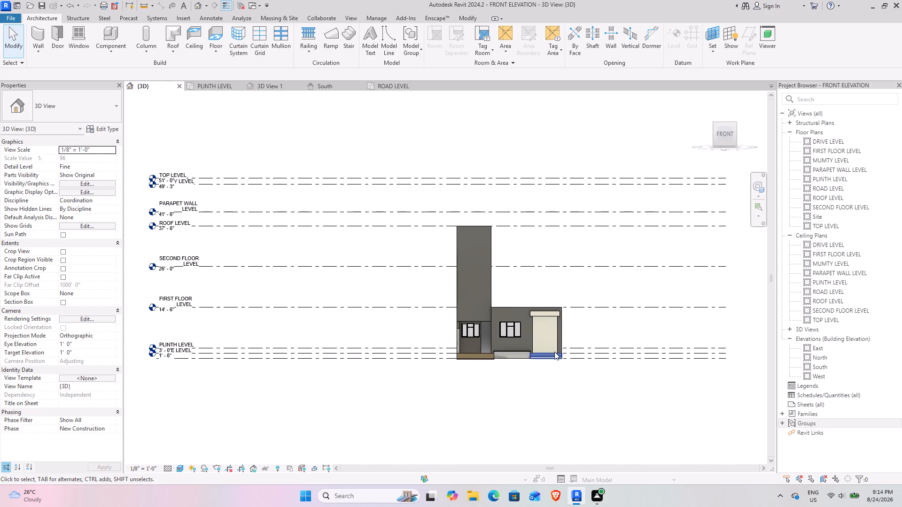
{"action": "scroll", "coordinate": [554, 352], "scroll_direction": "up", "scroll_amount": 5}
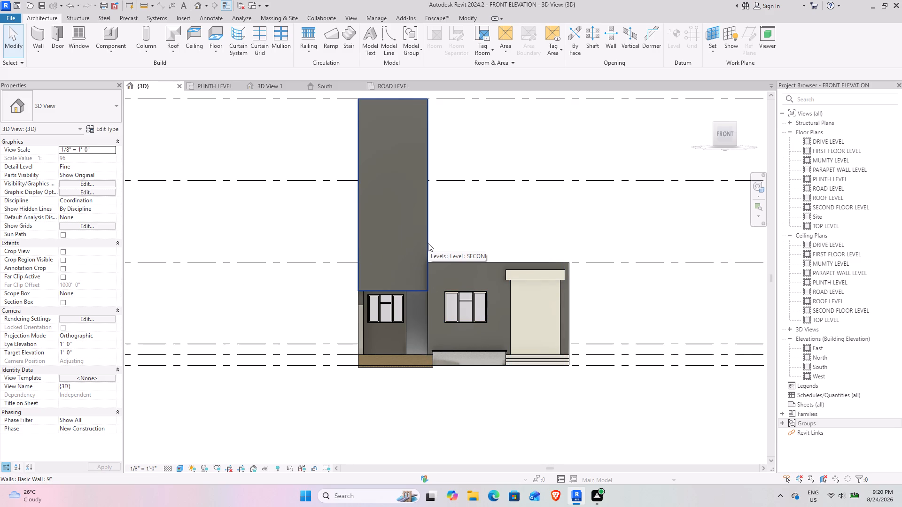
Reset the 3D view to the straight front and inspect the tall 9" wall above the recessed window.
{"action": "left_click", "coordinate": [726, 132]}
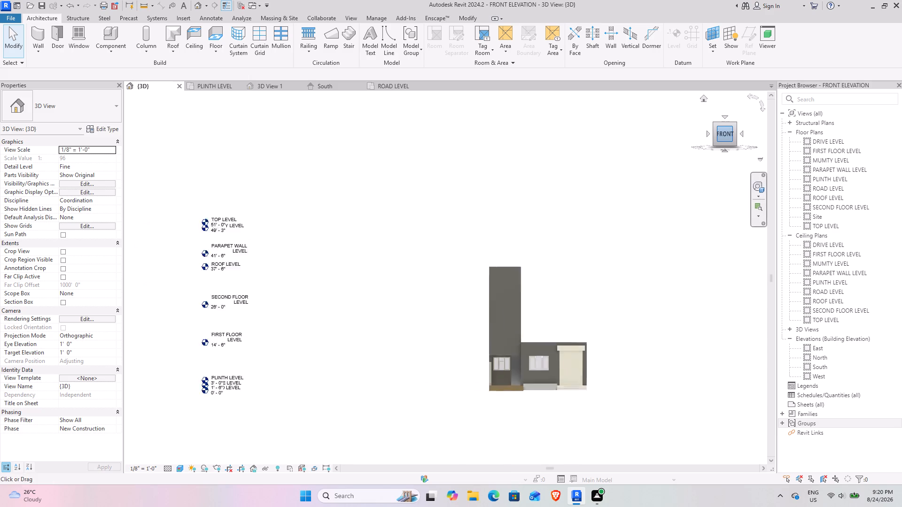
{"action": "scroll", "coordinate": [484, 307], "scroll_direction": "up", "scroll_amount": 6}
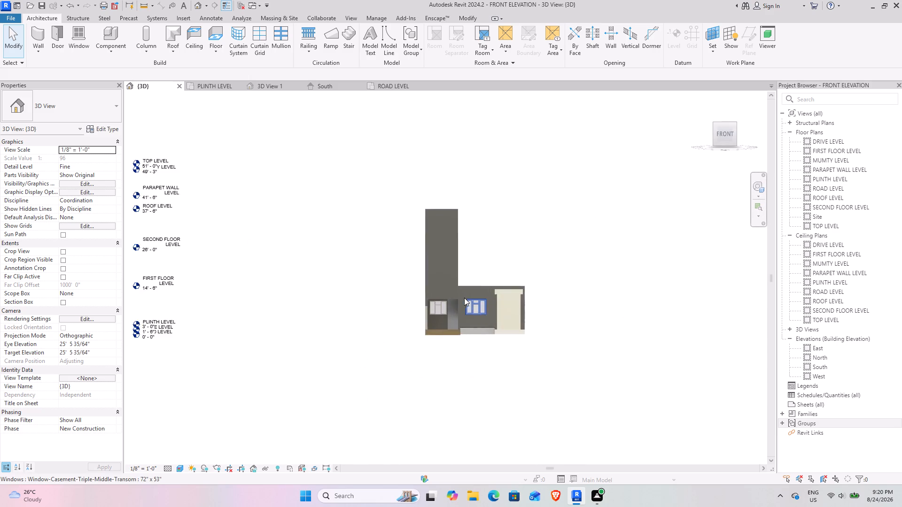
{"action": "scroll", "coordinate": [459, 292], "scroll_direction": "up", "scroll_amount": 6}
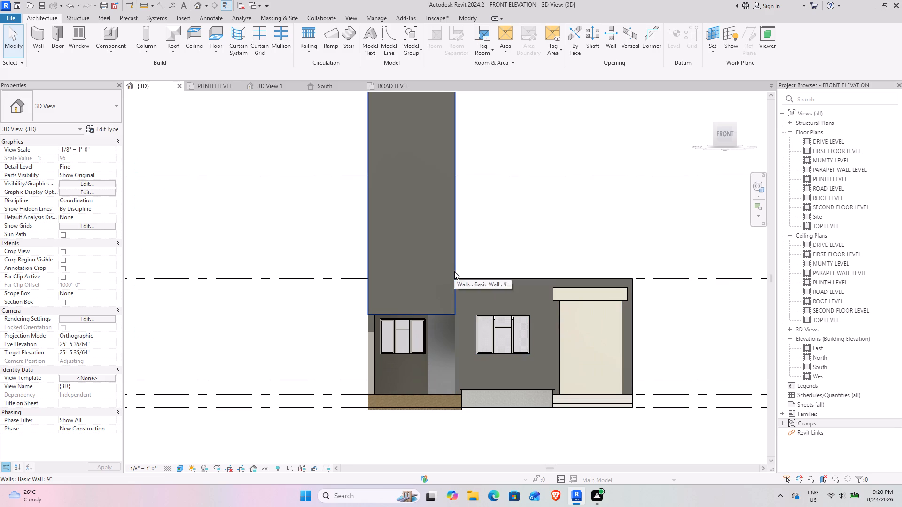
{"action": "left_click", "coordinate": [456, 242]}
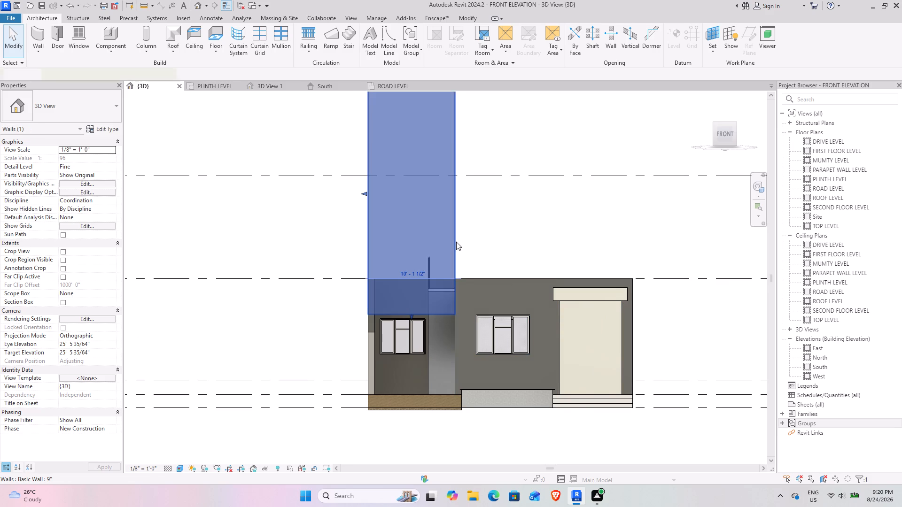
{"action": "left_click", "coordinate": [560, 221]}
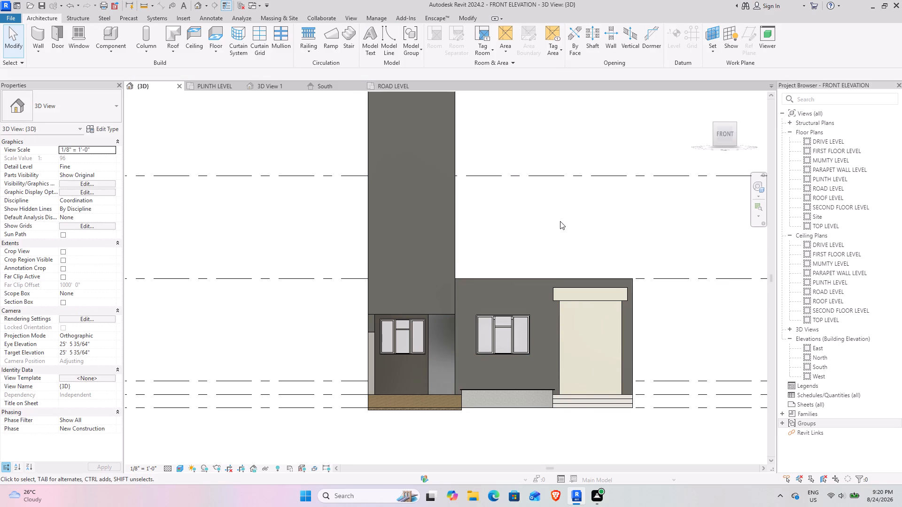
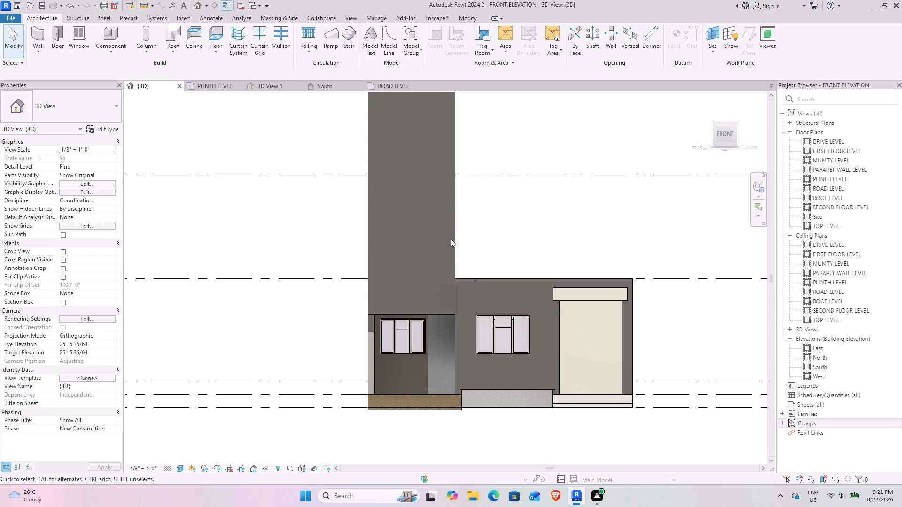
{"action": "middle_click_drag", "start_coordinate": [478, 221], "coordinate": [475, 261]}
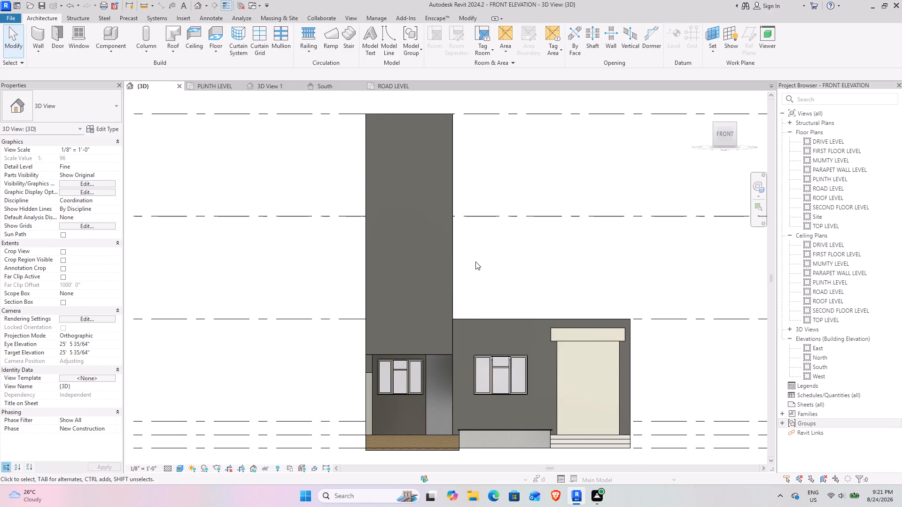
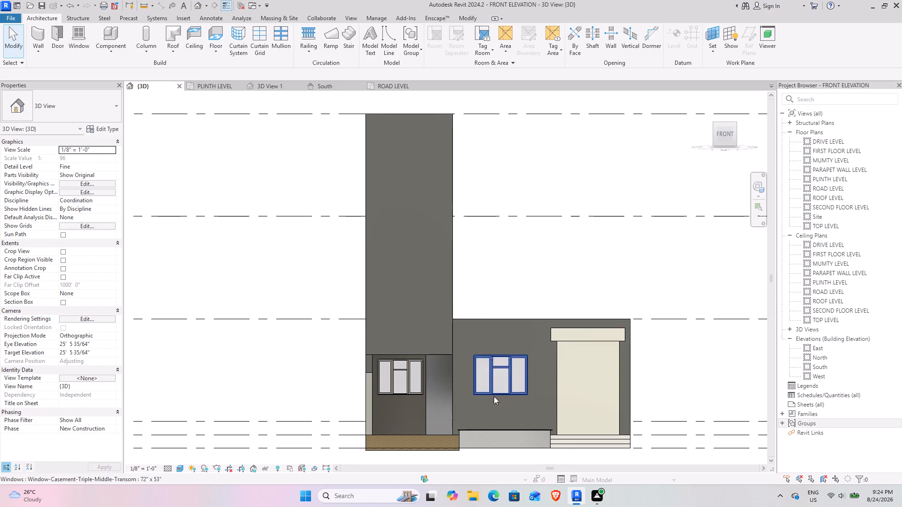
Examine the house's front elevation, from the ground-floor windows and entrance up to the top of the tall wall.
{"action": "scroll", "coordinate": [507, 390], "scroll_direction": "up", "scroll_amount": 2}
{"action": "middle_click_drag", "start_coordinate": [497, 386], "coordinate": [463, 356]}
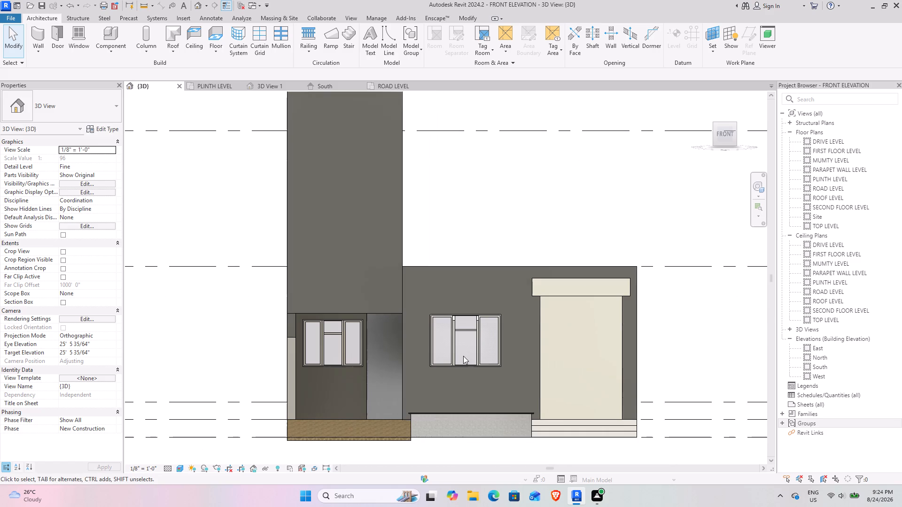
{"action": "middle_click_drag", "start_coordinate": [416, 252], "coordinate": [419, 265]}
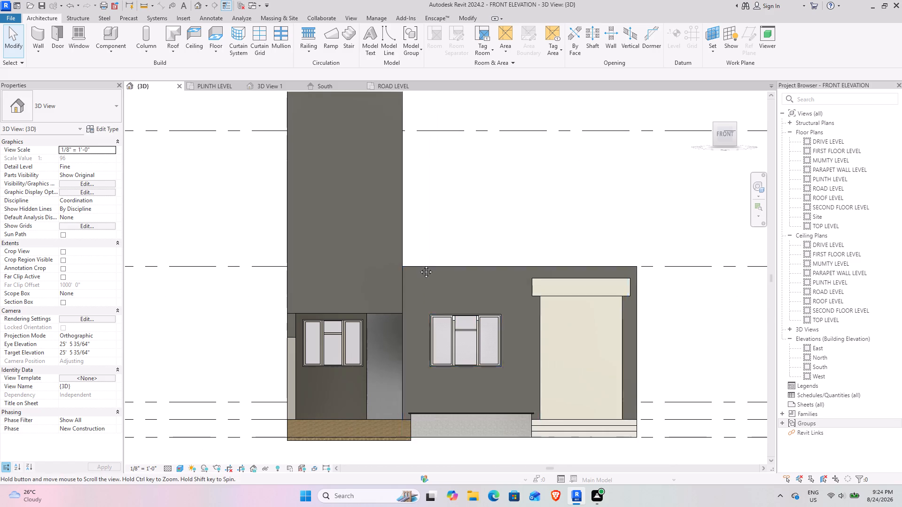
{"action": "middle_click_drag", "start_coordinate": [419, 265], "coordinate": [419, 292]}
{"action": "scroll", "coordinate": [419, 292], "scroll_direction": "down", "scroll_amount": 1}
{"action": "middle_click_drag", "start_coordinate": [420, 260], "coordinate": [421, 276]}
{"action": "scroll", "coordinate": [420, 260], "scroll_direction": "down", "scroll_amount": 1}
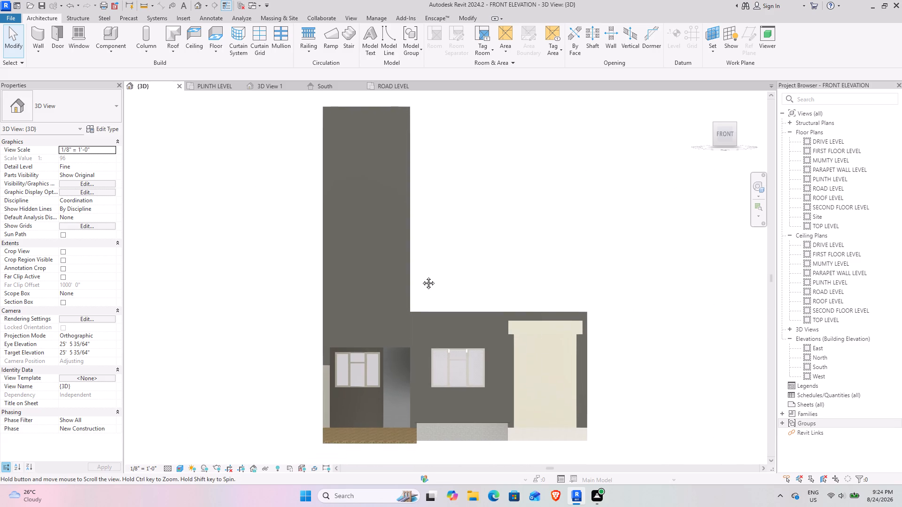
{"action": "middle_click_drag", "start_coordinate": [421, 276], "coordinate": [416, 246]}
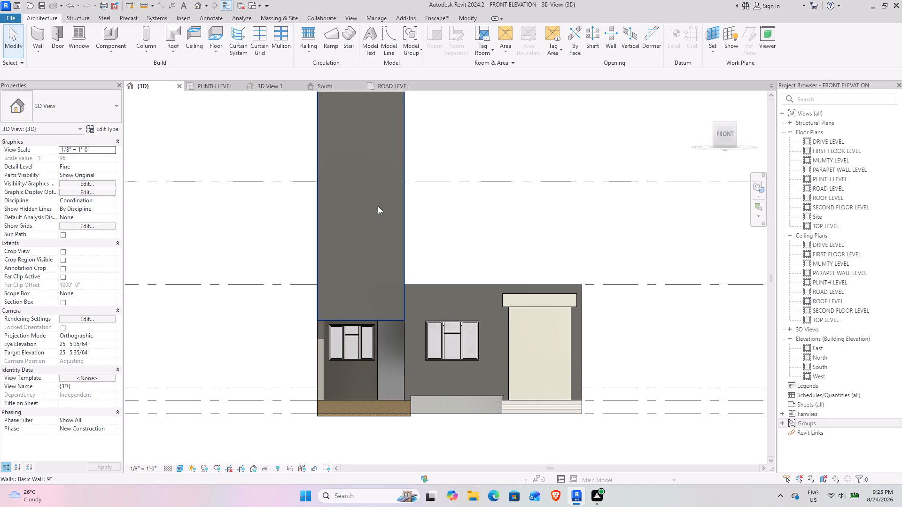
{"action": "middle_click_drag", "start_coordinate": [434, 184], "coordinate": [430, 231]}
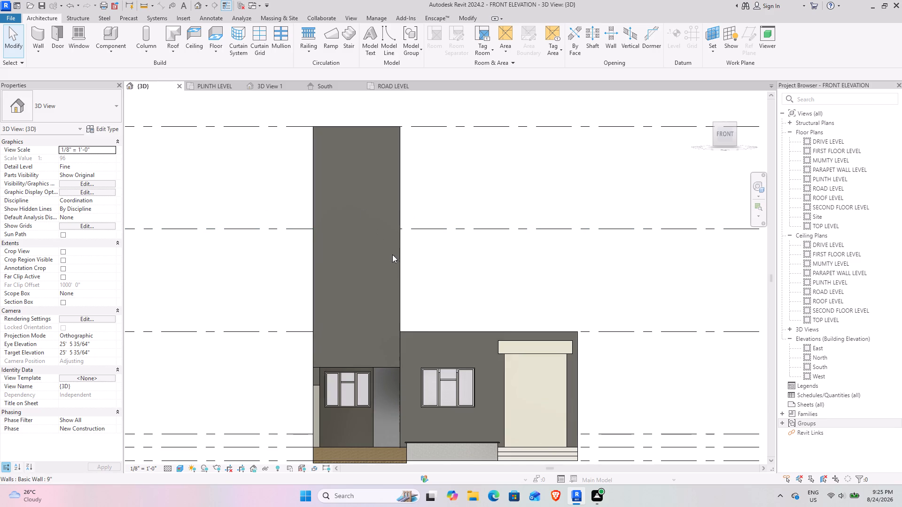
{"action": "middle_click_drag", "start_coordinate": [414, 303], "coordinate": [391, 264]}
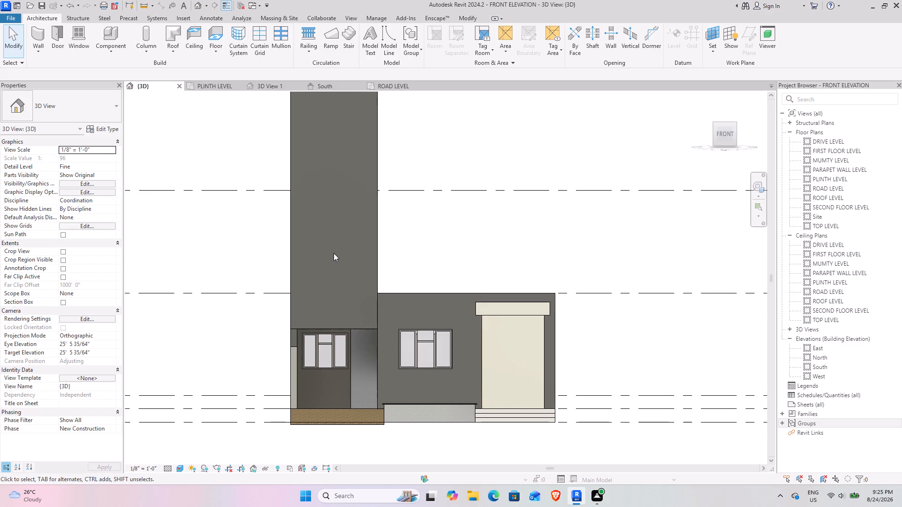
{"action": "middle_click_drag", "start_coordinate": [334, 249], "coordinate": [338, 269]}
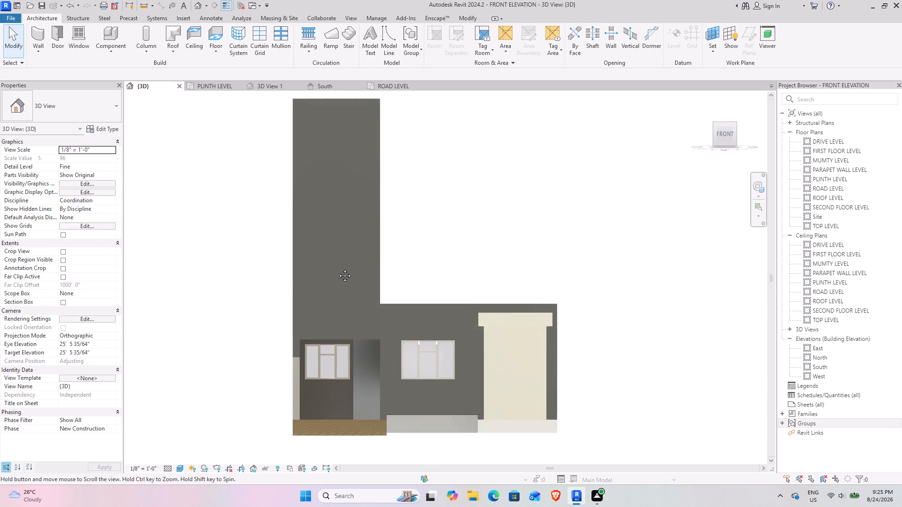
{"action": "middle_click_drag", "start_coordinate": [338, 269], "coordinate": [338, 281]}
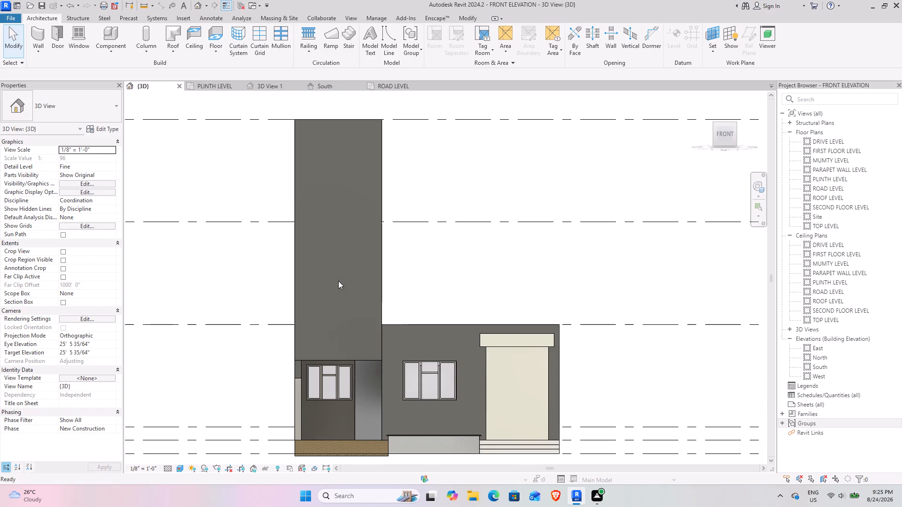
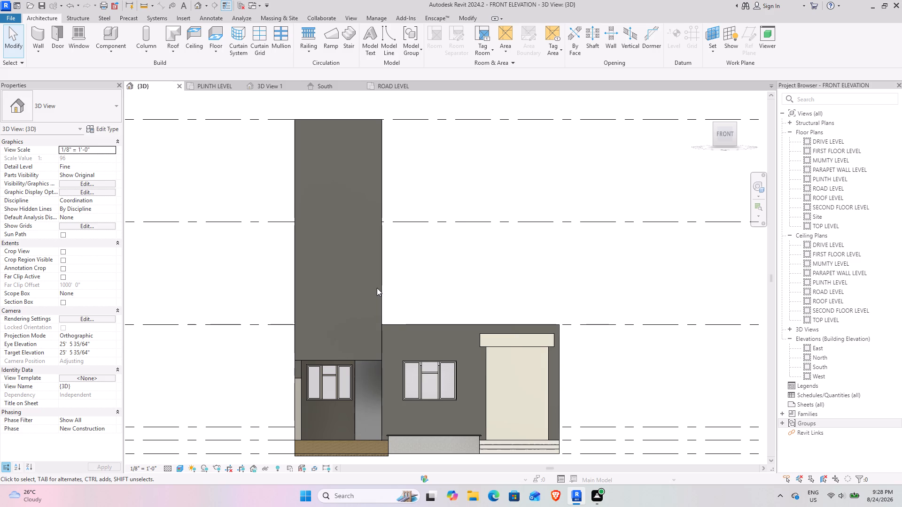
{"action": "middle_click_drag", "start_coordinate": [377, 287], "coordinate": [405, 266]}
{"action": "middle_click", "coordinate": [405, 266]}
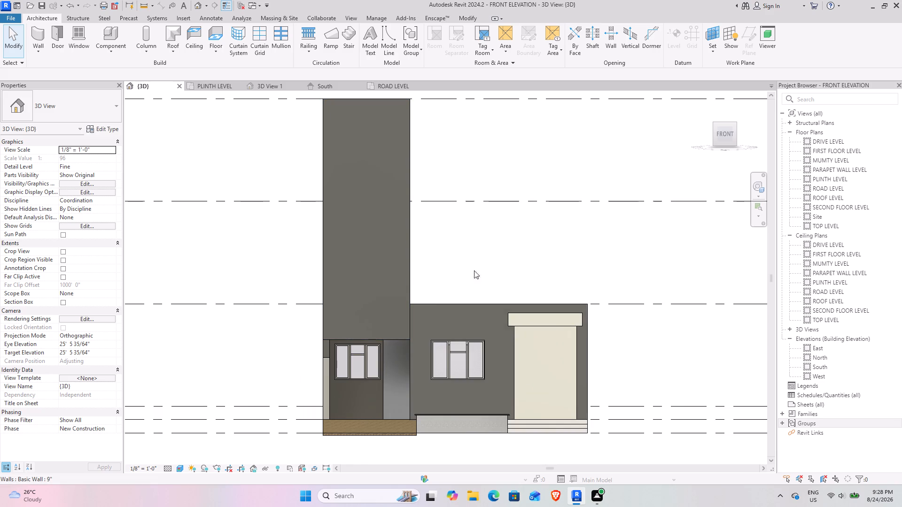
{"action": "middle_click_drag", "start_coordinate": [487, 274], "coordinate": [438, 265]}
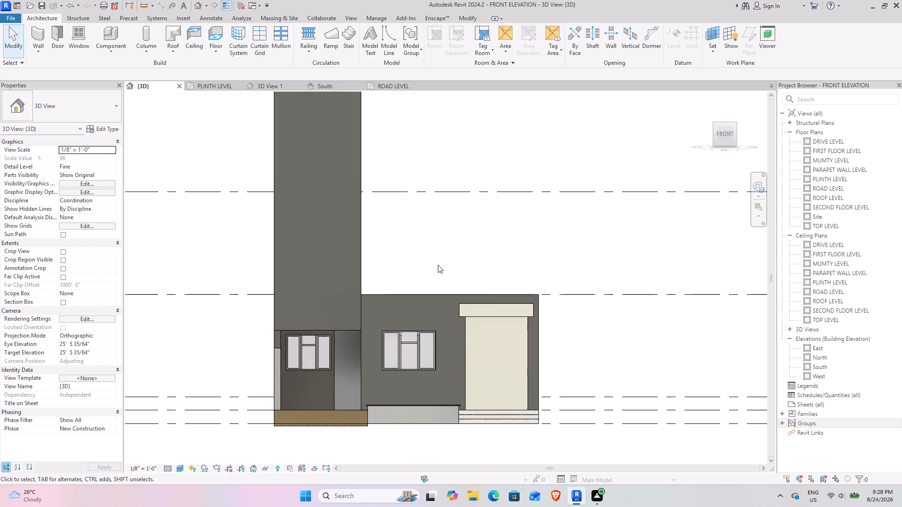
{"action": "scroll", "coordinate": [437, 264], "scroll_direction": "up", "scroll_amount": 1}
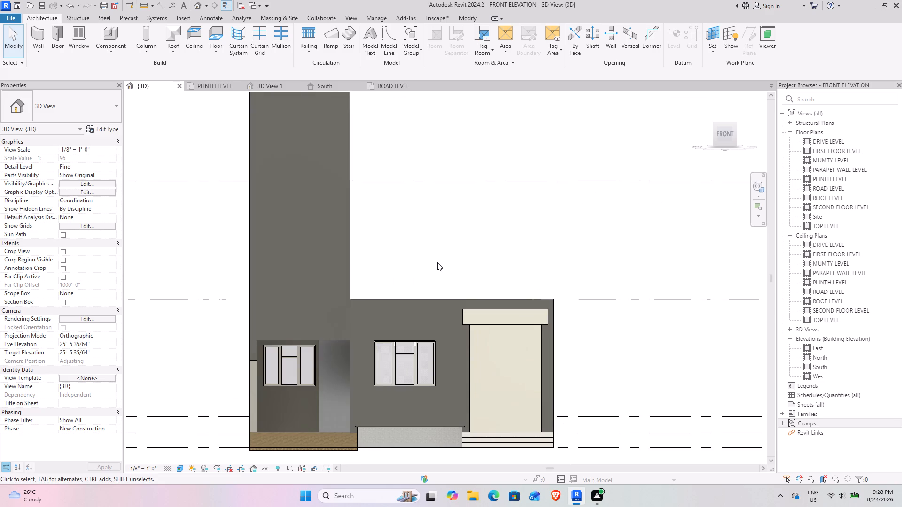
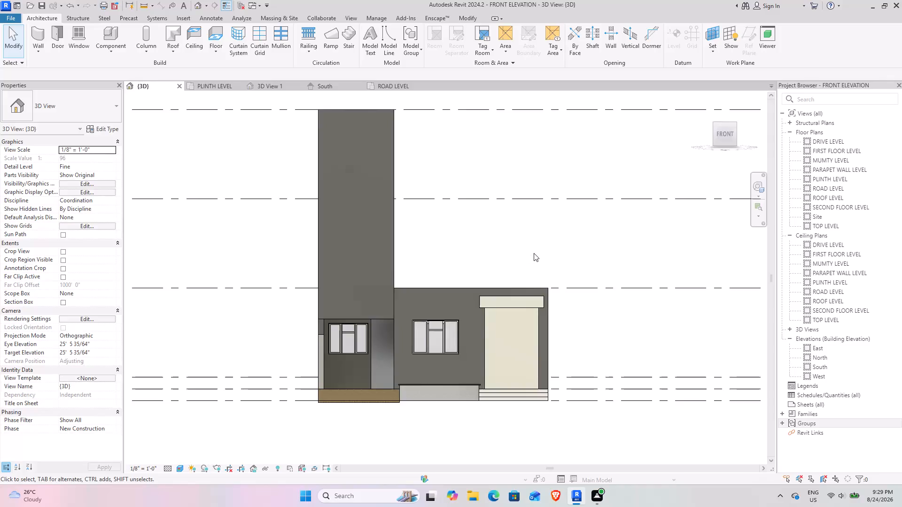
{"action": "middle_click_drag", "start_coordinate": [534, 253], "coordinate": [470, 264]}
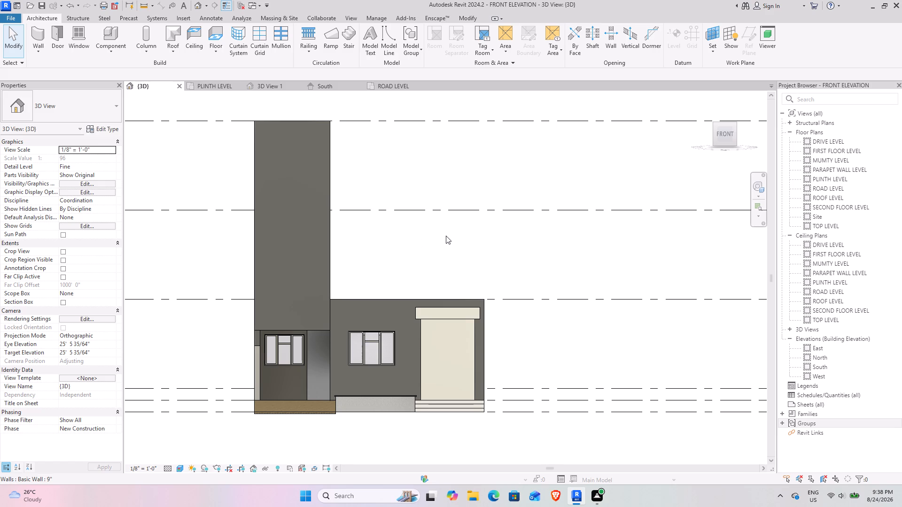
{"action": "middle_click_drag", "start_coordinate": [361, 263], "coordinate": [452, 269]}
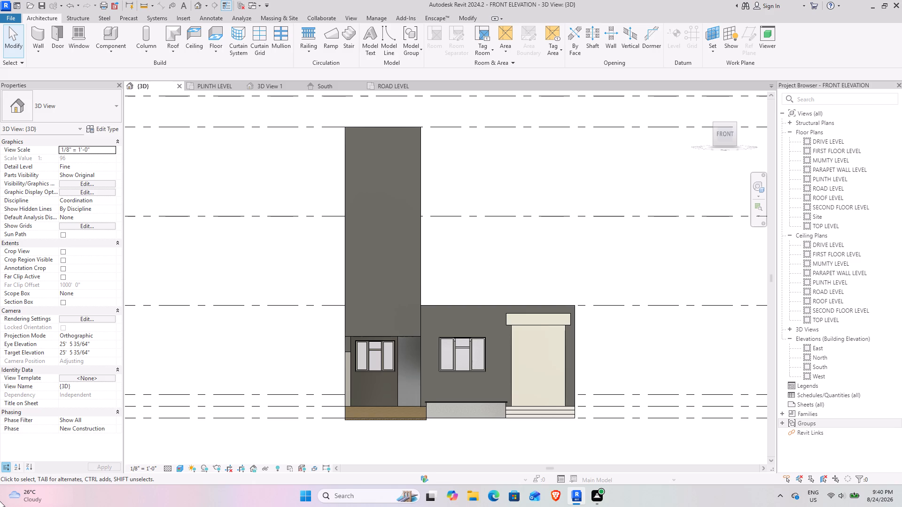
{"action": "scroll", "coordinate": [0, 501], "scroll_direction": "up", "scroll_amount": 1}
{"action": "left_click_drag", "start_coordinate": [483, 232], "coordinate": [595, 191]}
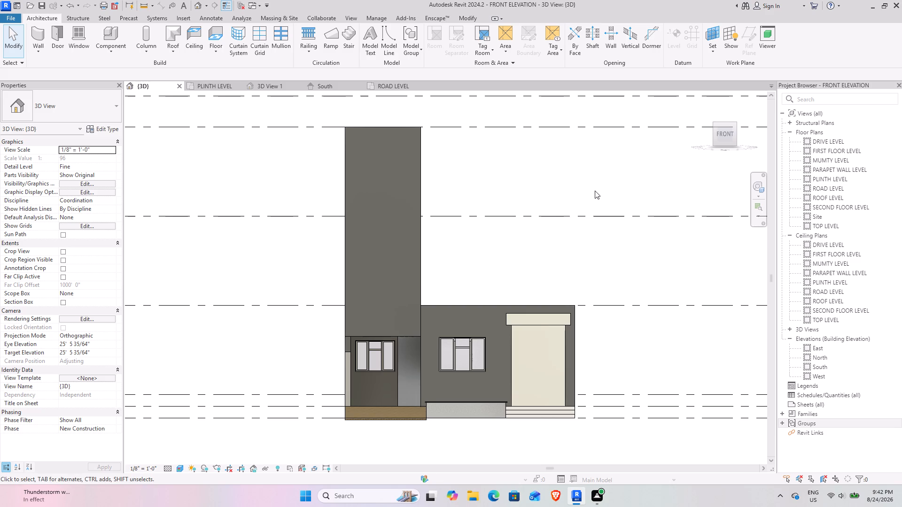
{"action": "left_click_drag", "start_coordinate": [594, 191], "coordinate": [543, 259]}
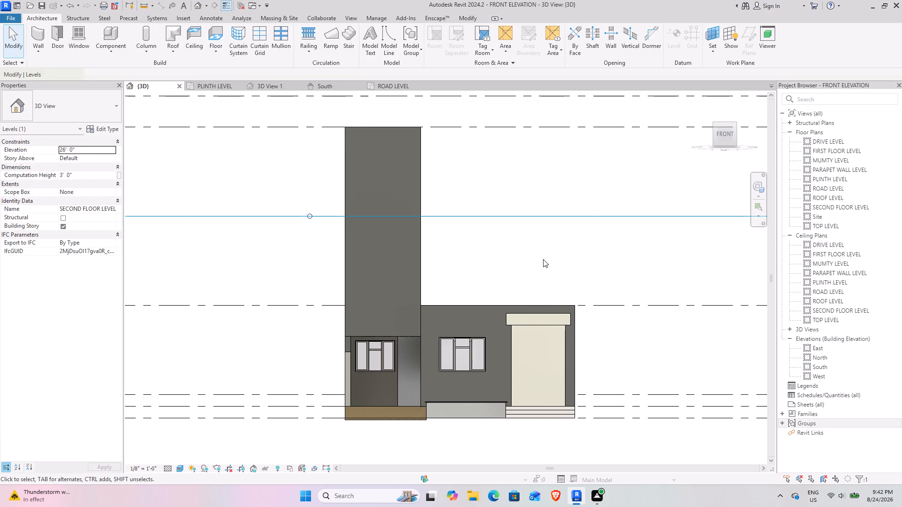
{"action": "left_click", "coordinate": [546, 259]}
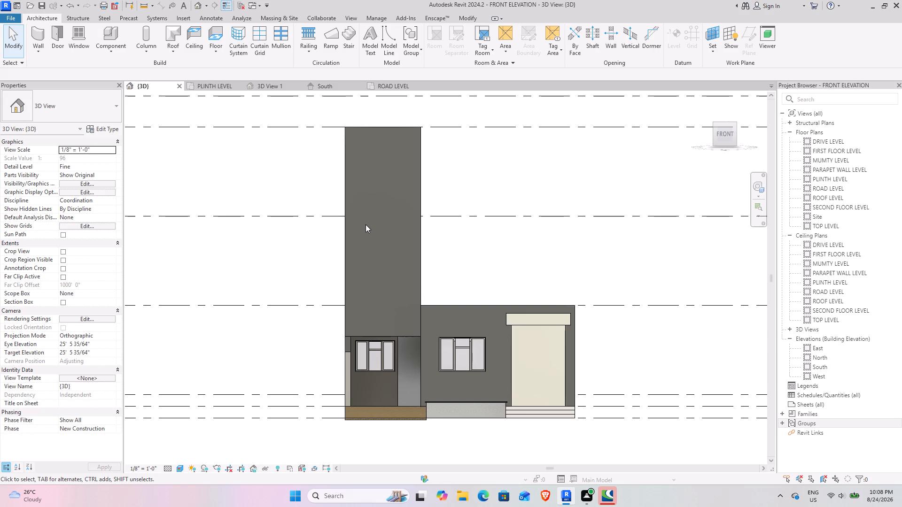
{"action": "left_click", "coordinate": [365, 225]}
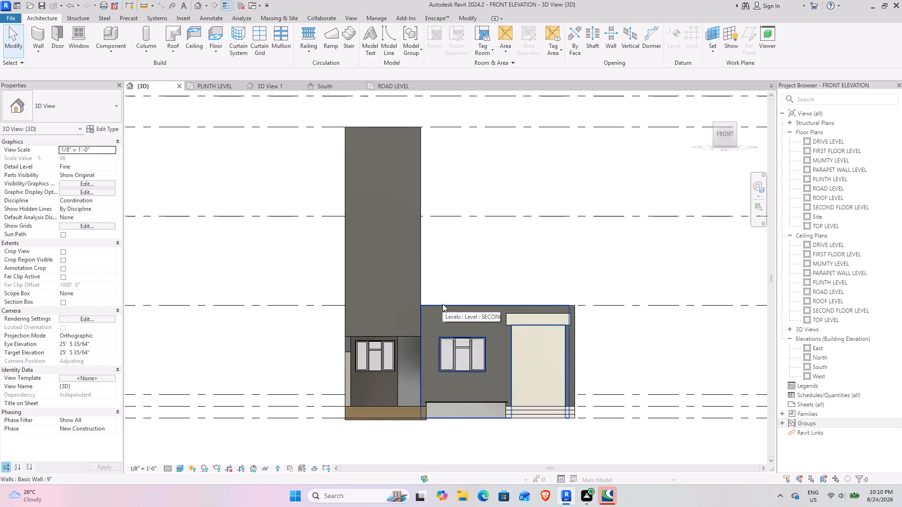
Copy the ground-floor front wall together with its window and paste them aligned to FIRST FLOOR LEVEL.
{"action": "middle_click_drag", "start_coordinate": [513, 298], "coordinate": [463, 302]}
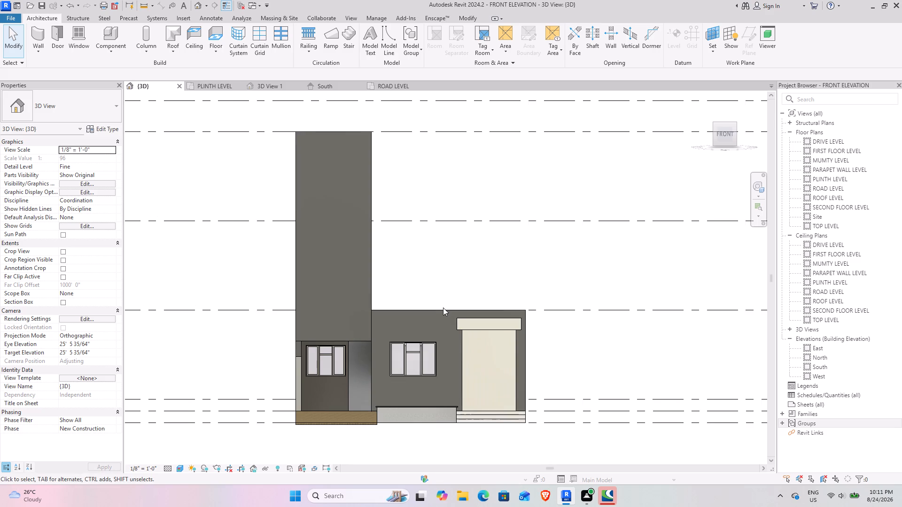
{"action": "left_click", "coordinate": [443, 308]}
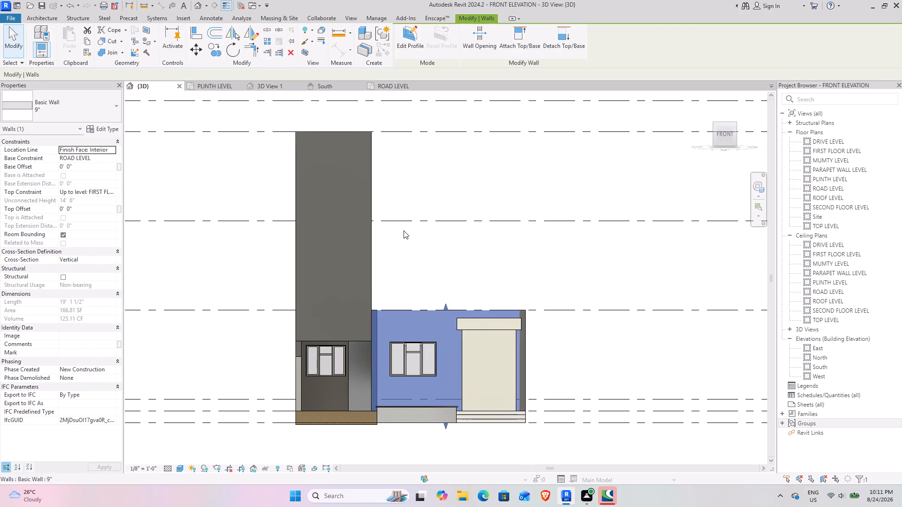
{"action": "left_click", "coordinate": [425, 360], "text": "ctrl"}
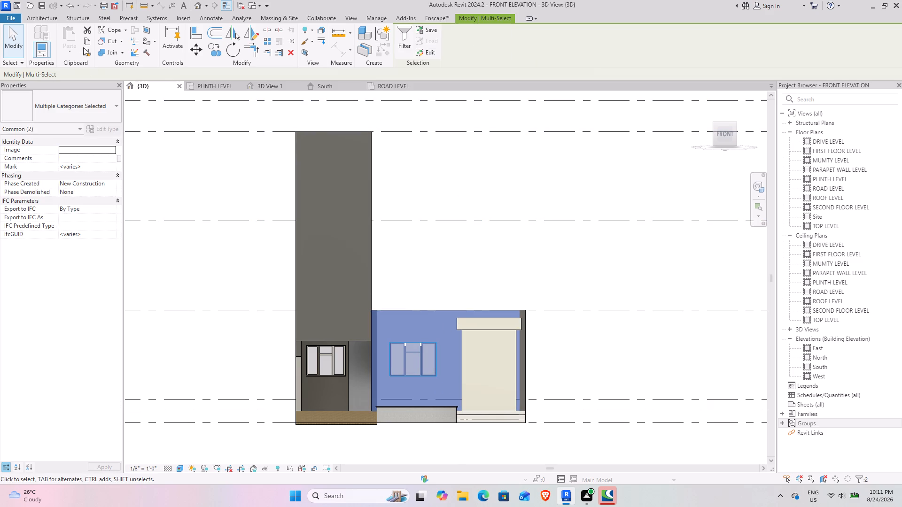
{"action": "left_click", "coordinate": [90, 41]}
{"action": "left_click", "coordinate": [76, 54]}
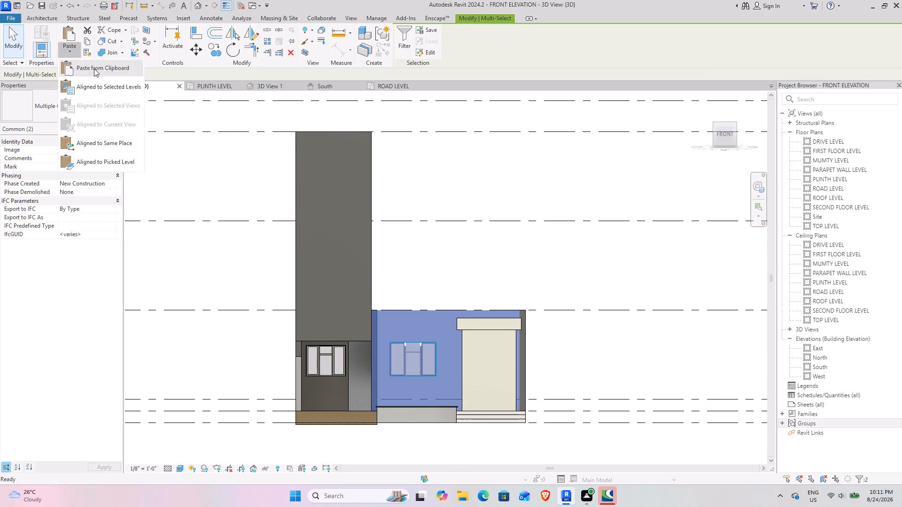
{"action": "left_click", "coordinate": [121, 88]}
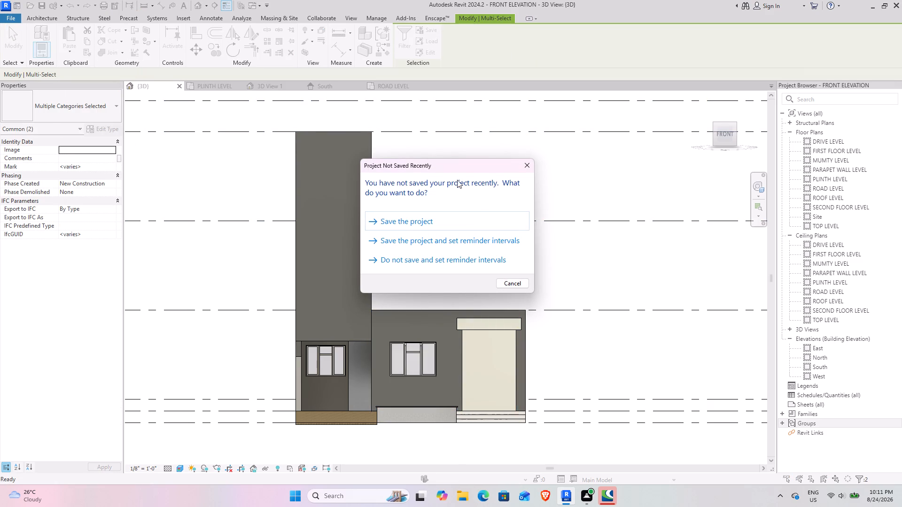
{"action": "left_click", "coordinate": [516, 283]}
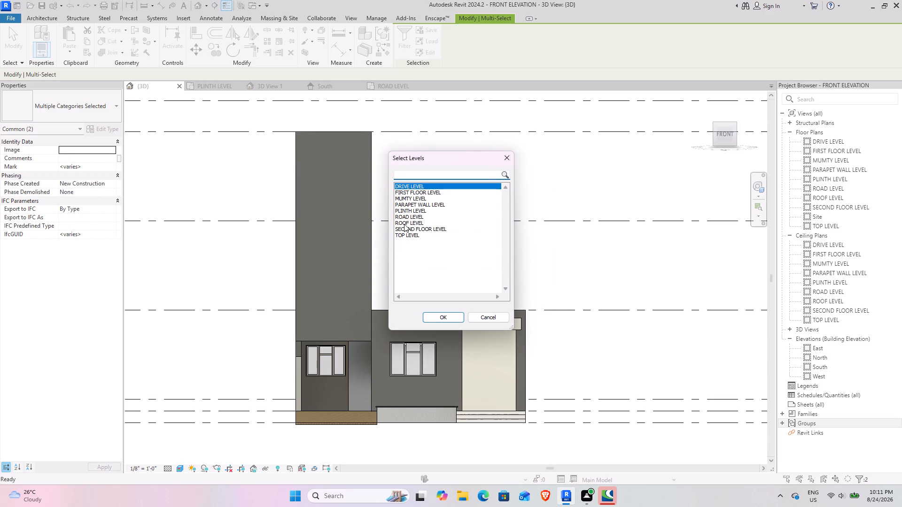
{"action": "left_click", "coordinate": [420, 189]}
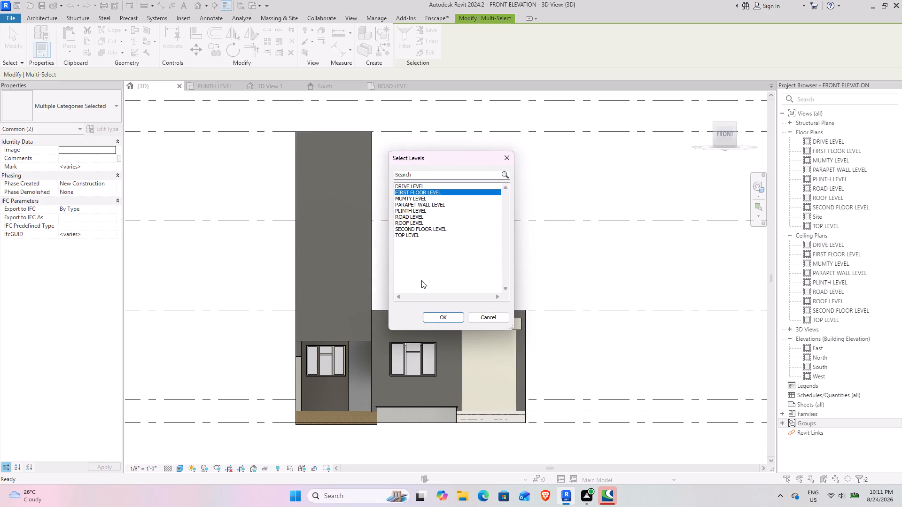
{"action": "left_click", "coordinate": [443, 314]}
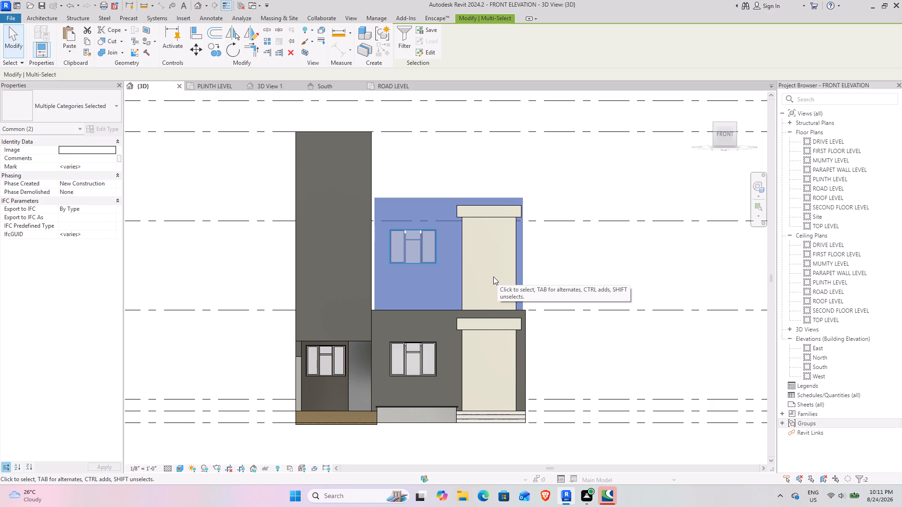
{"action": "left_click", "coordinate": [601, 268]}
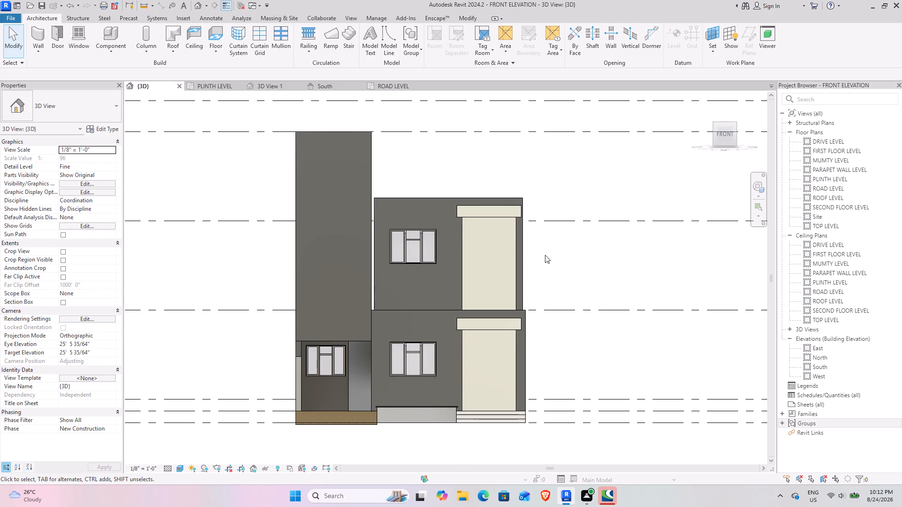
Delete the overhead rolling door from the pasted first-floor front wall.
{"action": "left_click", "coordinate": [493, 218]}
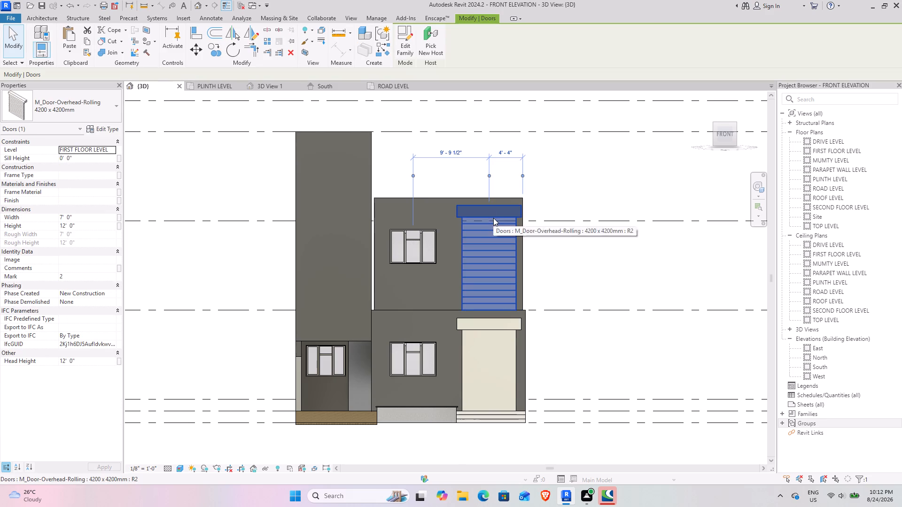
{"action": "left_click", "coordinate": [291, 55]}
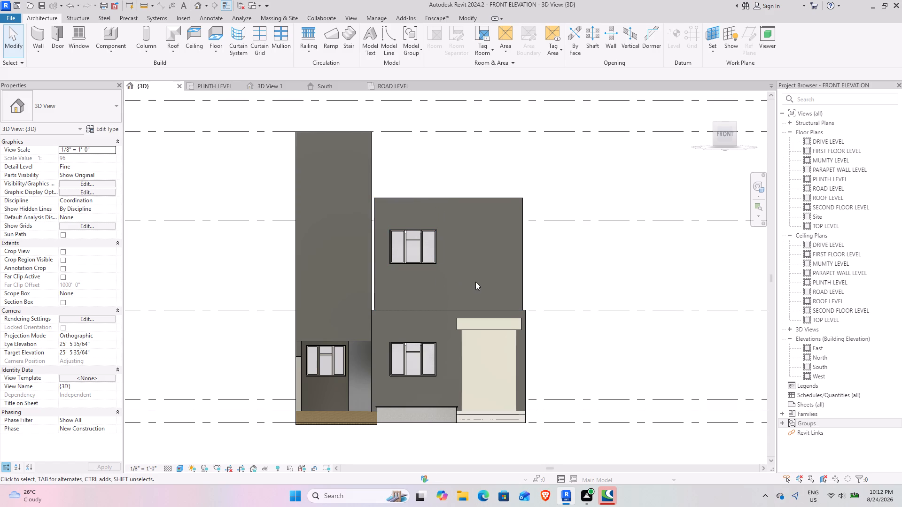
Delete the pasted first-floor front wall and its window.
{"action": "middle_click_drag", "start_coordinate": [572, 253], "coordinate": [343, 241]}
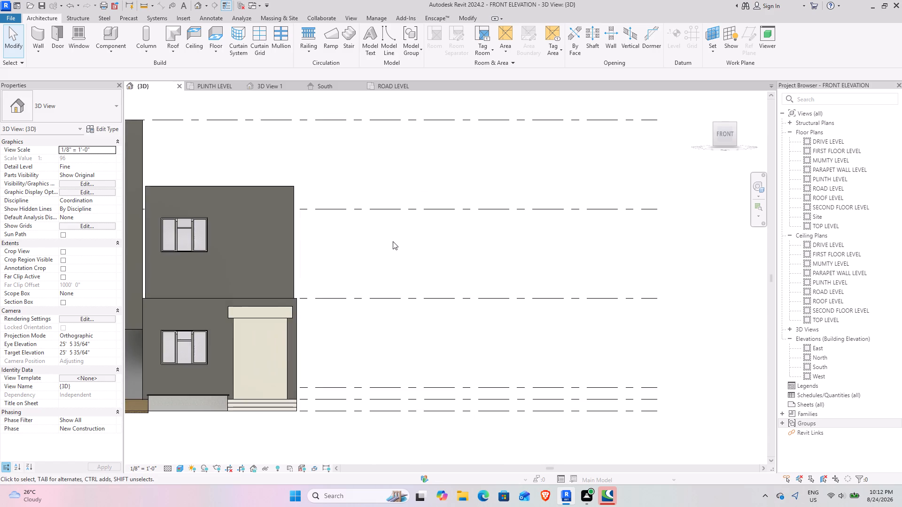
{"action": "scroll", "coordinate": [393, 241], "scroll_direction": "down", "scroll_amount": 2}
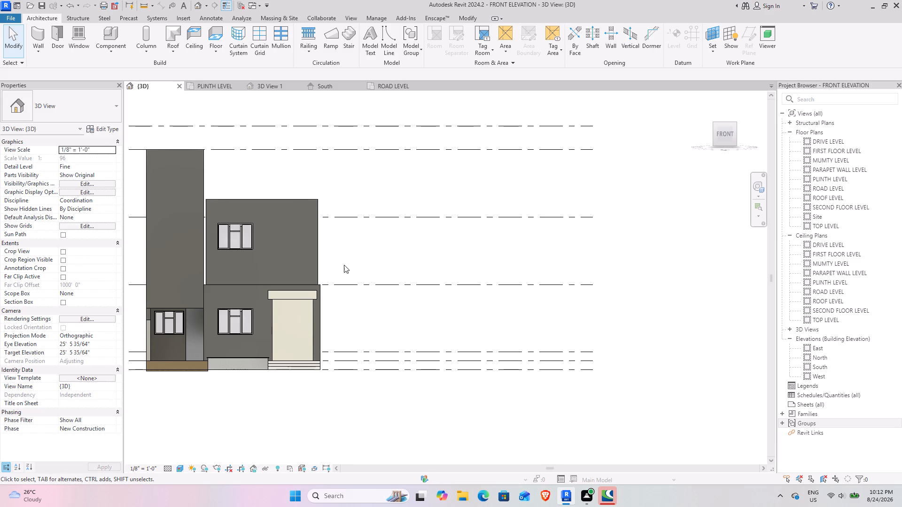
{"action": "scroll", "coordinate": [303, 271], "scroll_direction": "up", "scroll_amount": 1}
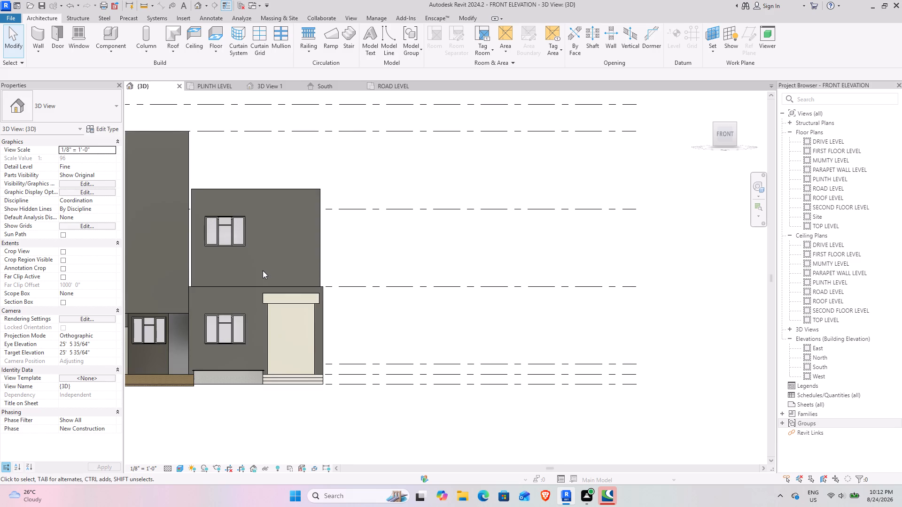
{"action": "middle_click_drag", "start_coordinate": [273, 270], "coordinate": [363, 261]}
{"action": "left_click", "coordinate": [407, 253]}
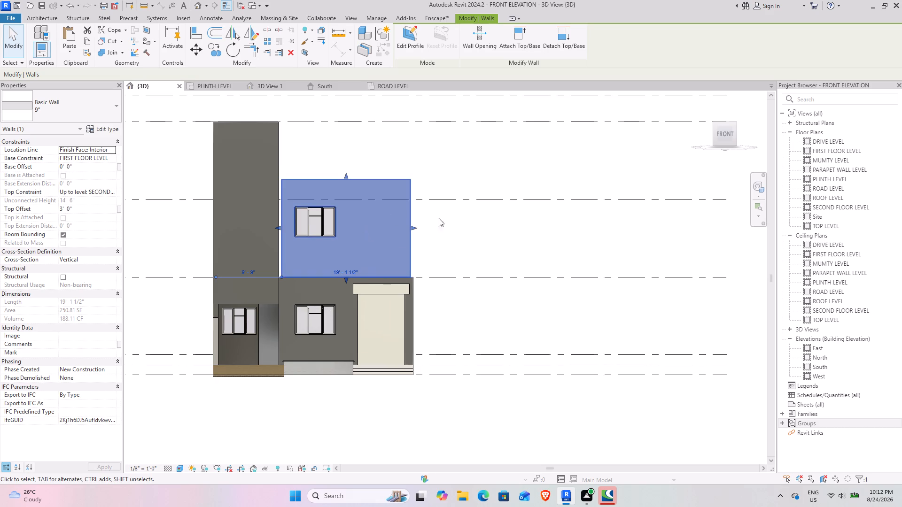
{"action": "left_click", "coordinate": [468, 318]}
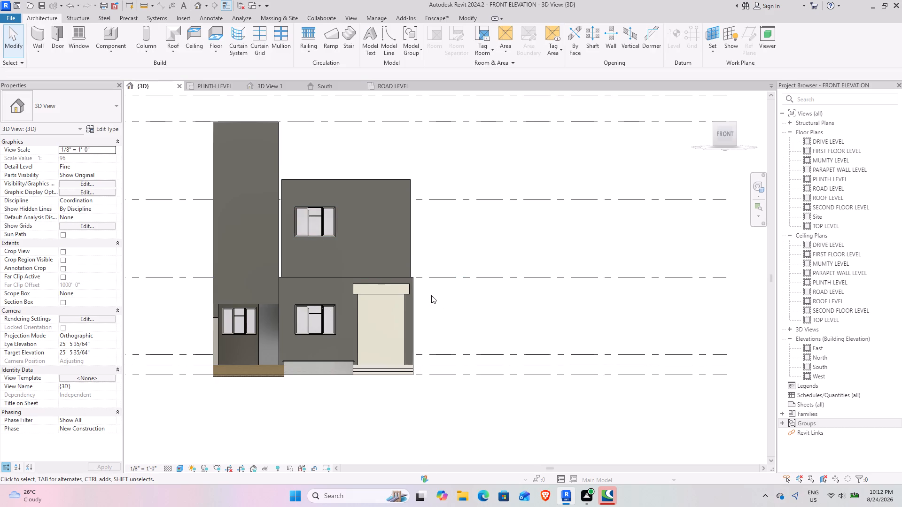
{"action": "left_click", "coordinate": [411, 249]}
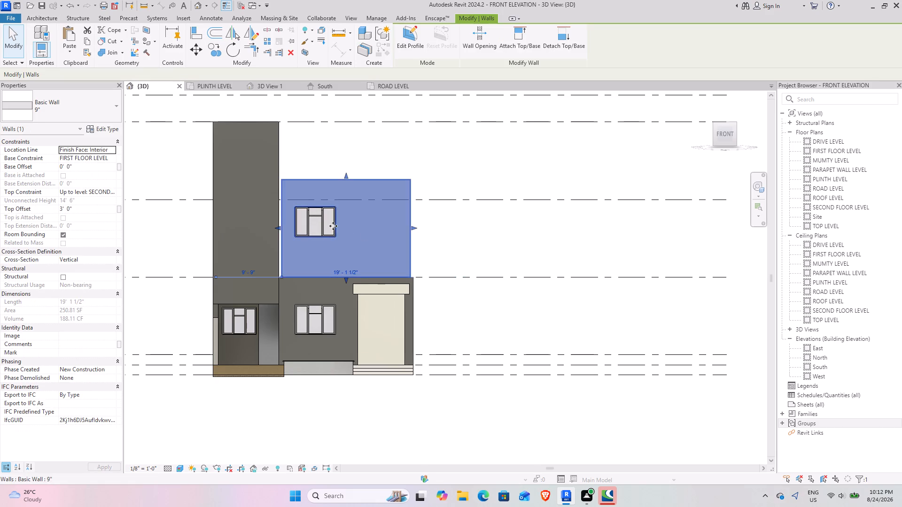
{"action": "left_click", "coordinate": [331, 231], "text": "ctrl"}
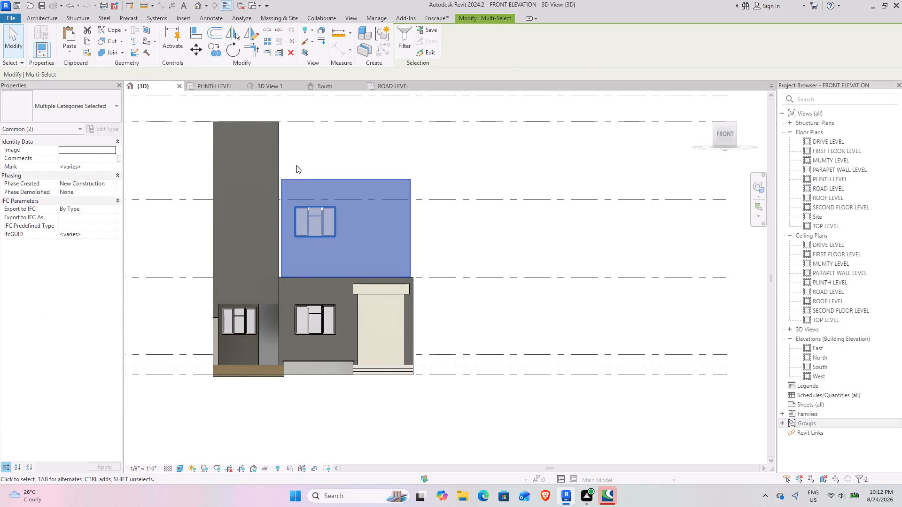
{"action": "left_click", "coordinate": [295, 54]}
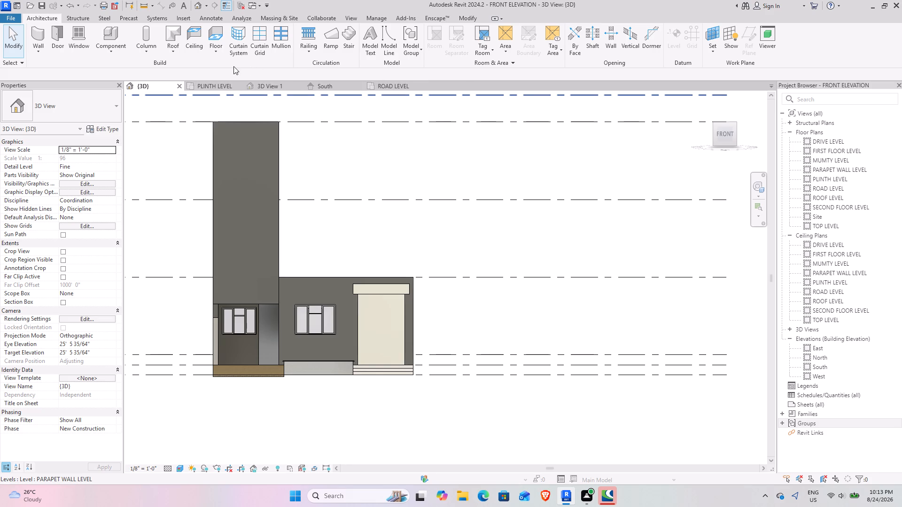
Open the FIRST FLOOR LEVEL floor plan and set its underlay base level to ROAD LEVEL.
{"action": "double_click", "coordinate": [824, 149]}
{"action": "scroll", "coordinate": [463, 370], "scroll_direction": "up", "scroll_amount": 4}
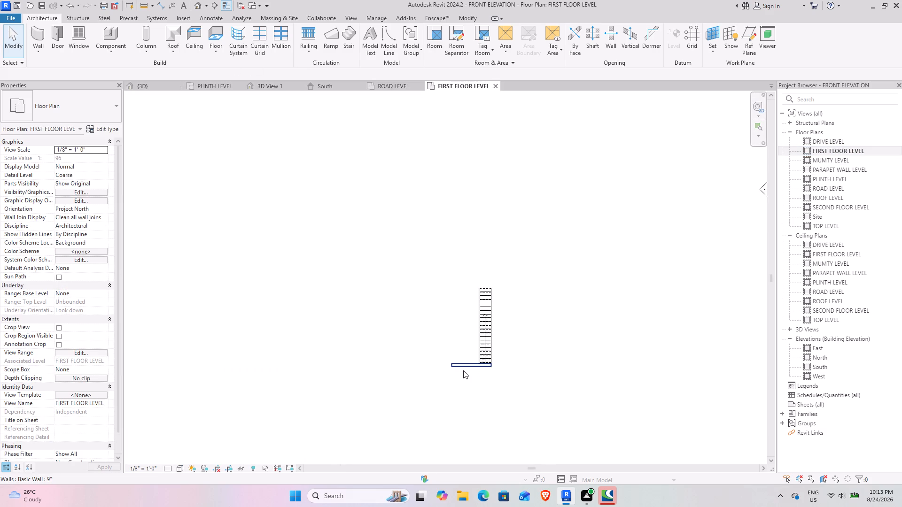
{"action": "scroll", "coordinate": [463, 370], "scroll_direction": "up", "scroll_amount": 8}
{"action": "middle_click_drag", "start_coordinate": [352, 245], "coordinate": [325, 224]}
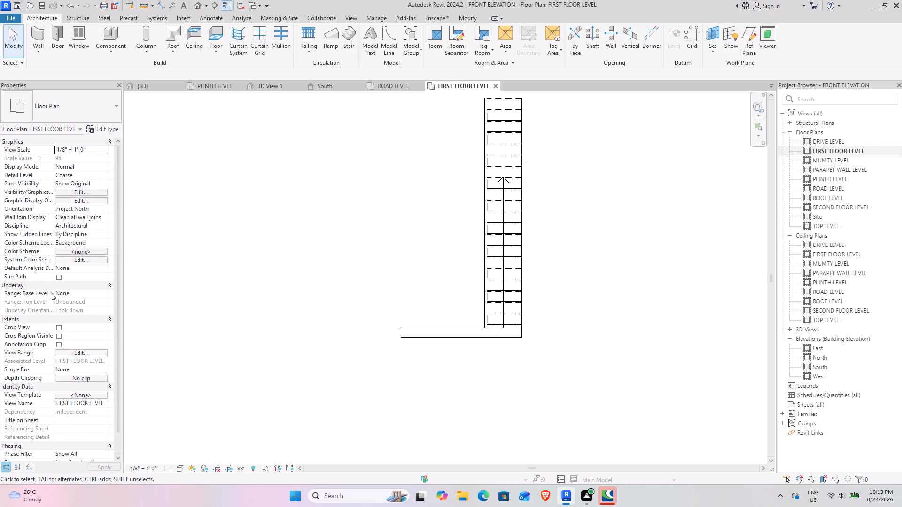
{"action": "left_click", "coordinate": [79, 296]}
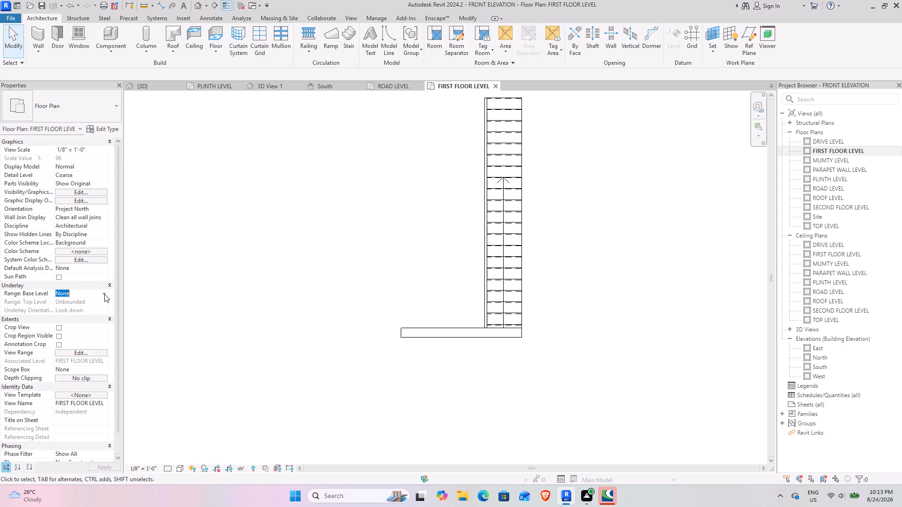
{"action": "left_click", "coordinate": [104, 294]}
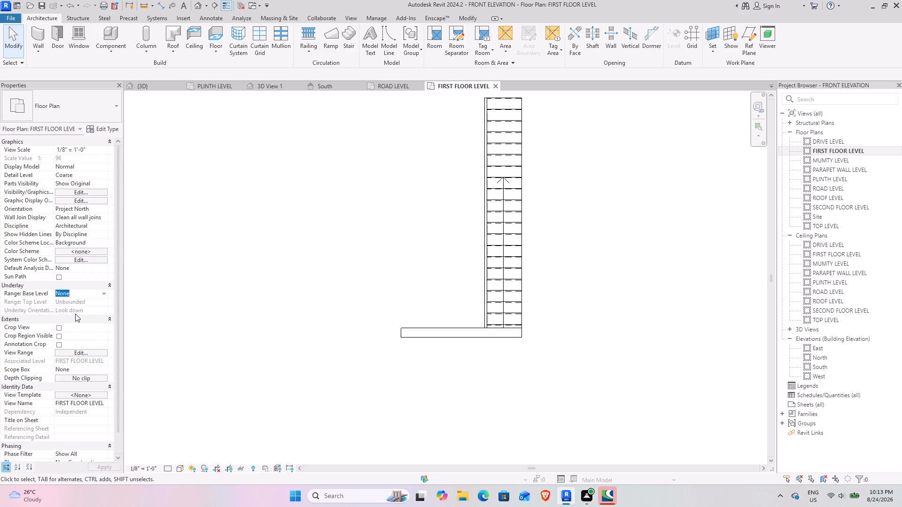
{"action": "left_click", "coordinate": [75, 307]}
{"action": "left_click", "coordinate": [348, 336]}
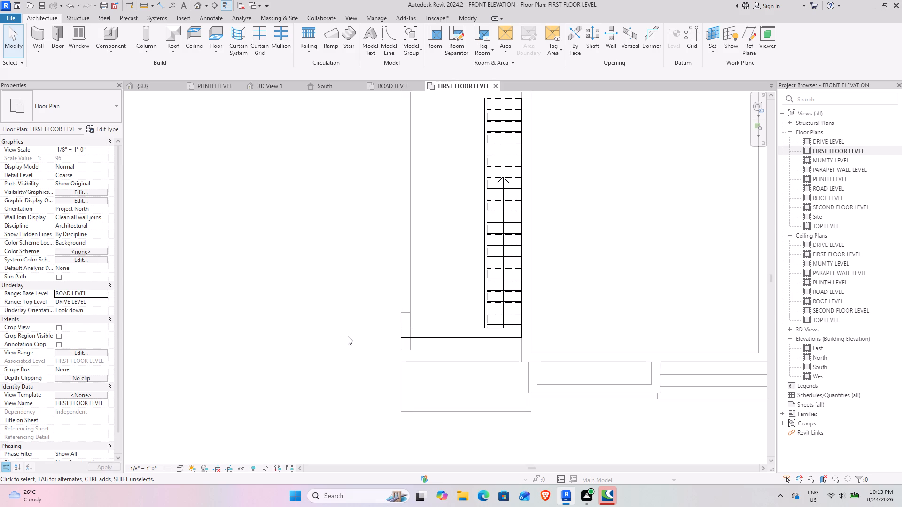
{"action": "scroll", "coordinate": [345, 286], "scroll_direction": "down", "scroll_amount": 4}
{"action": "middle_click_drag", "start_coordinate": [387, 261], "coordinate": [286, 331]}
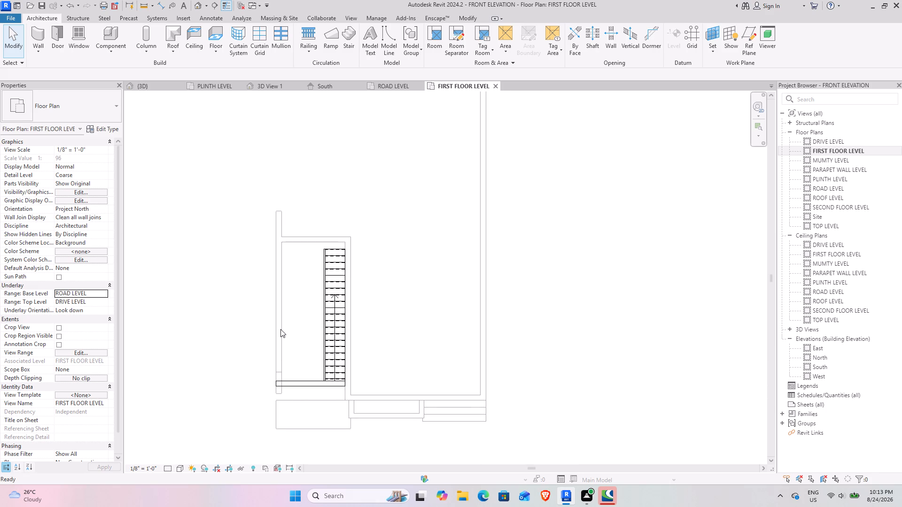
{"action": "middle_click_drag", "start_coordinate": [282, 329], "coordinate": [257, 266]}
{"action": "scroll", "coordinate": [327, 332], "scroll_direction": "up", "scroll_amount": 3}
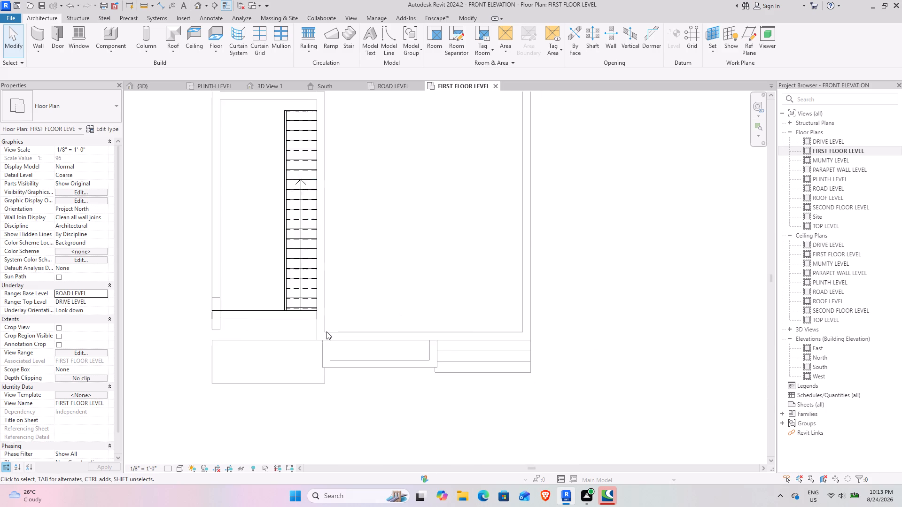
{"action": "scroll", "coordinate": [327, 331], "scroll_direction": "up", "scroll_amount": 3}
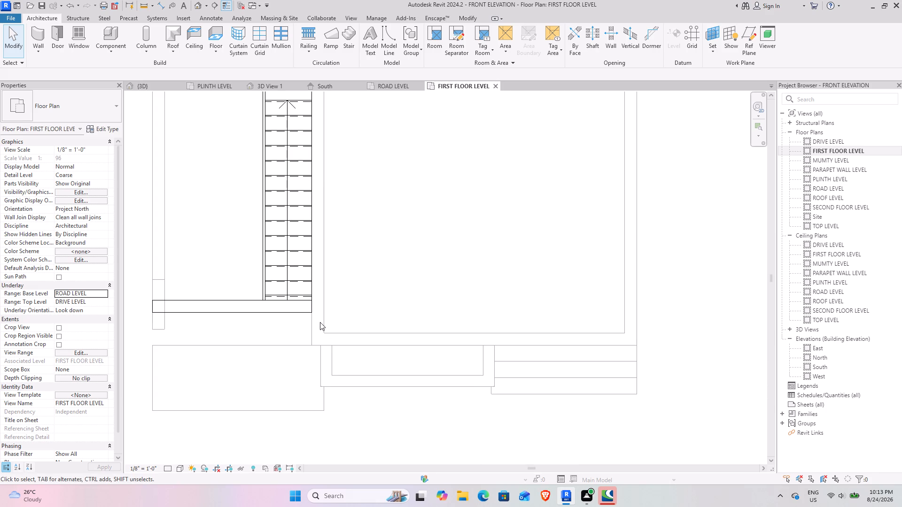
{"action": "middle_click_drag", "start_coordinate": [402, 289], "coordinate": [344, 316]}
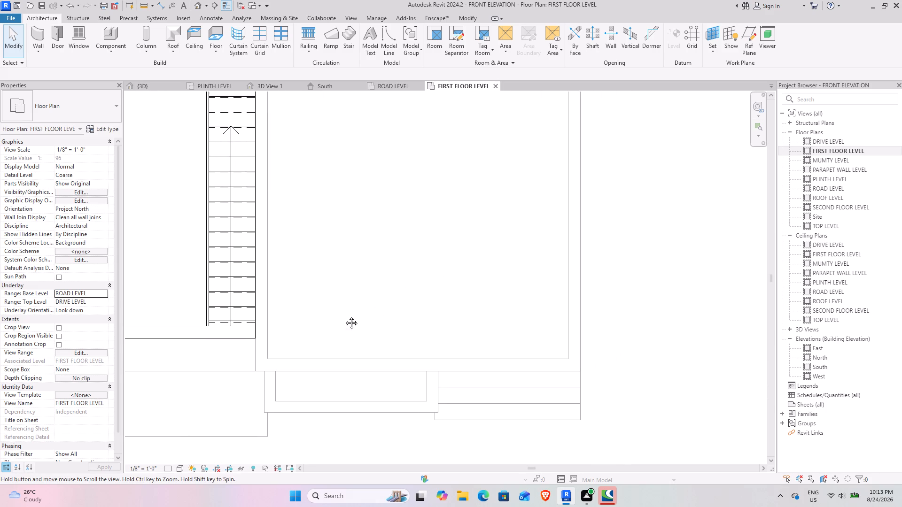
Draw a 9" basic wall about 19' 10 1/2" long across the front at FIRST FLOOR LEVEL, tracing the ground-floor front wall.
{"action": "middle_click_drag", "start_coordinate": [344, 316], "coordinate": [344, 316]}
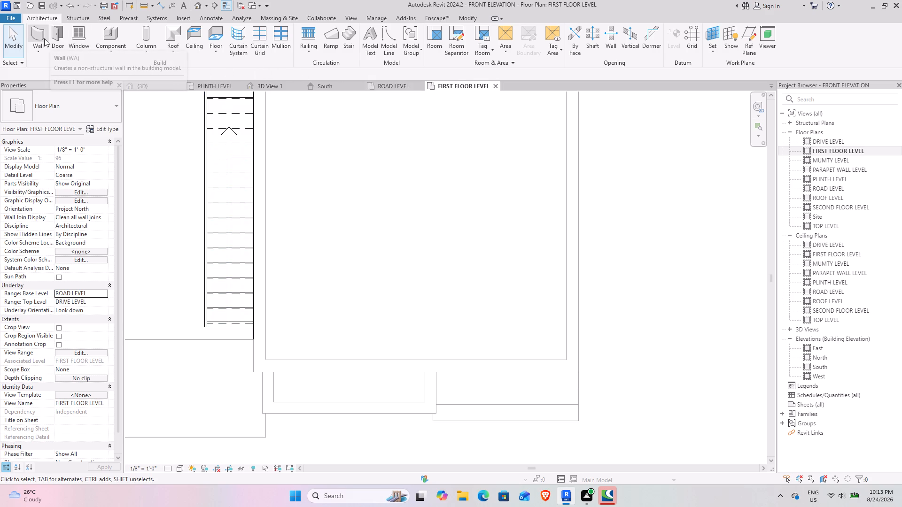
{"action": "left_click", "coordinate": [62, 36]}
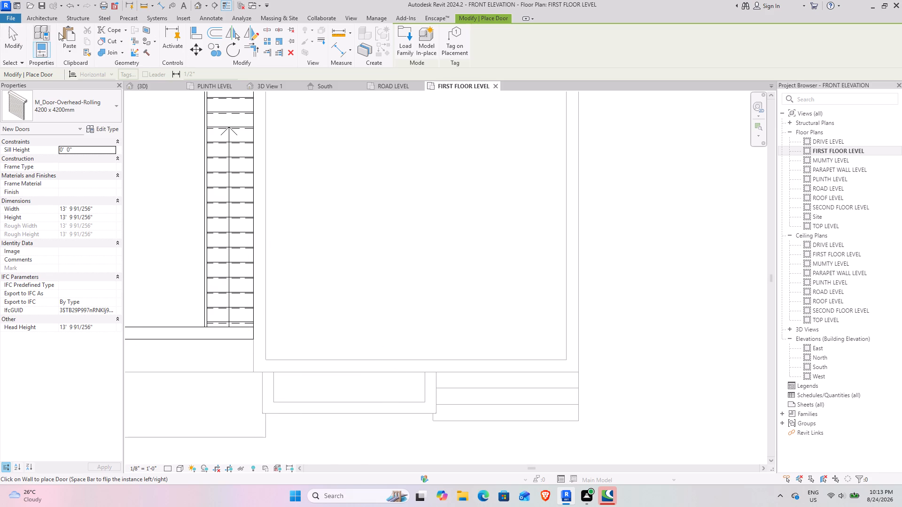
{"action": "left_click", "coordinate": [21, 41]}
{"action": "left_click", "coordinate": [37, 29]}
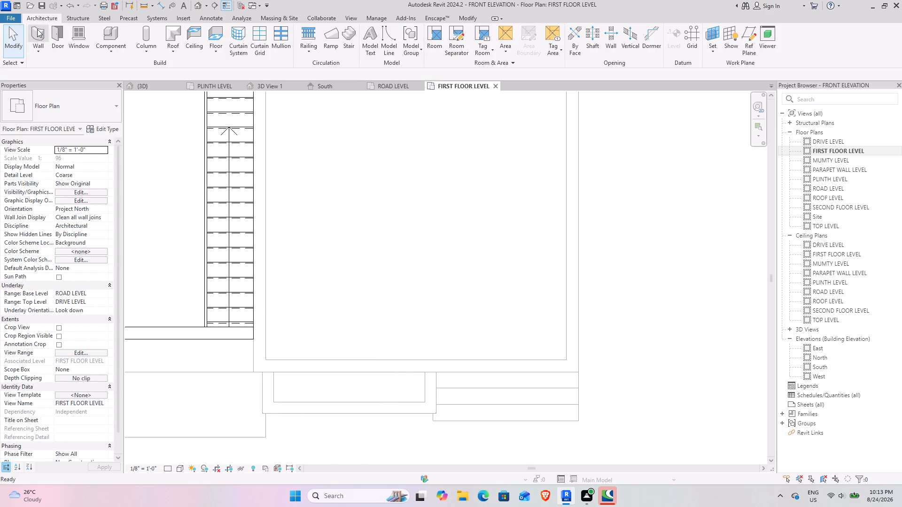
{"action": "left_click", "coordinate": [252, 369]}
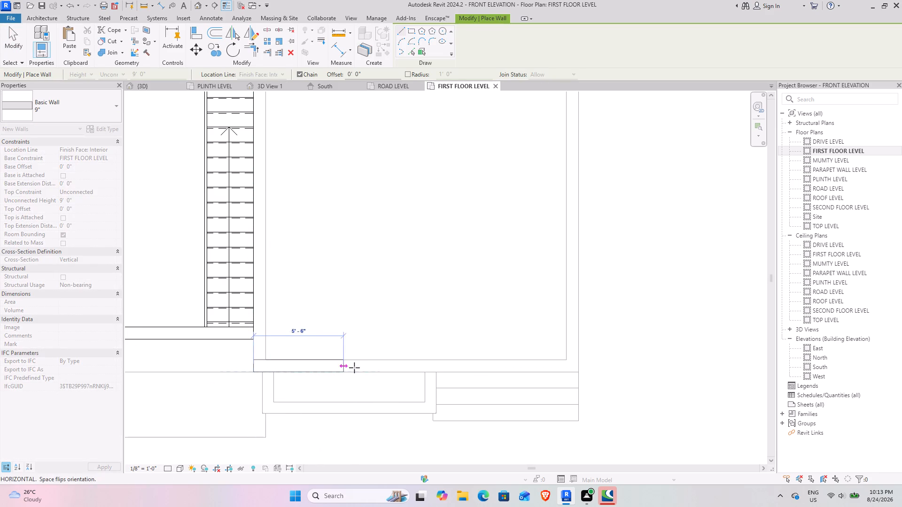
{"action": "left_click", "coordinate": [578, 370]}
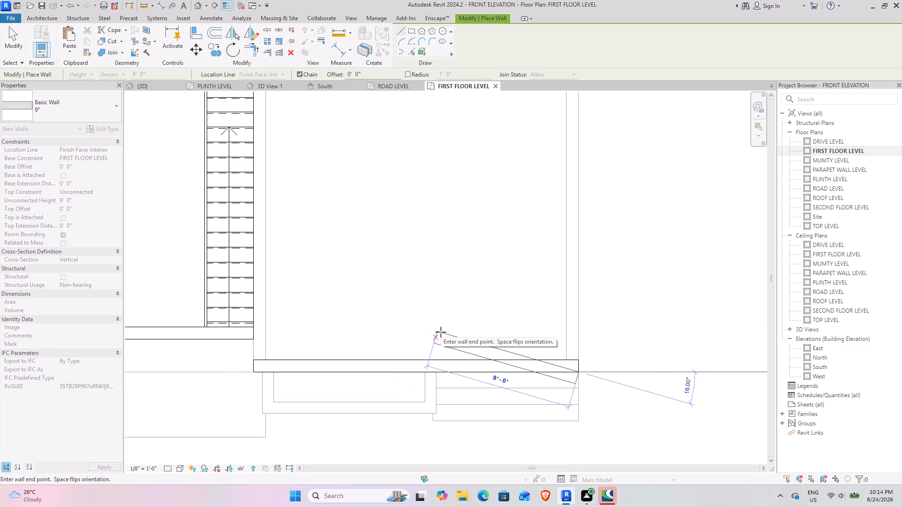
{"action": "key", "text": "Escape"}
Draw the two 9" first-floor side walls from the front wall's ends toward the rear, tracing the underlay, the stair-side one about 22' long.
{"action": "left_click", "coordinate": [268, 361]}
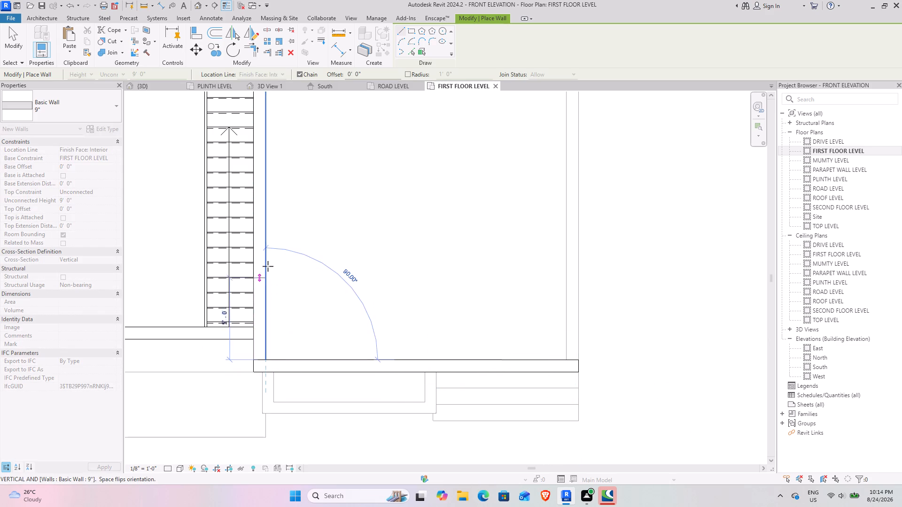
{"action": "scroll", "coordinate": [271, 193], "scroll_direction": "down", "scroll_amount": 2}
{"action": "middle_click_drag", "start_coordinate": [272, 194], "coordinate": [272, 301]}
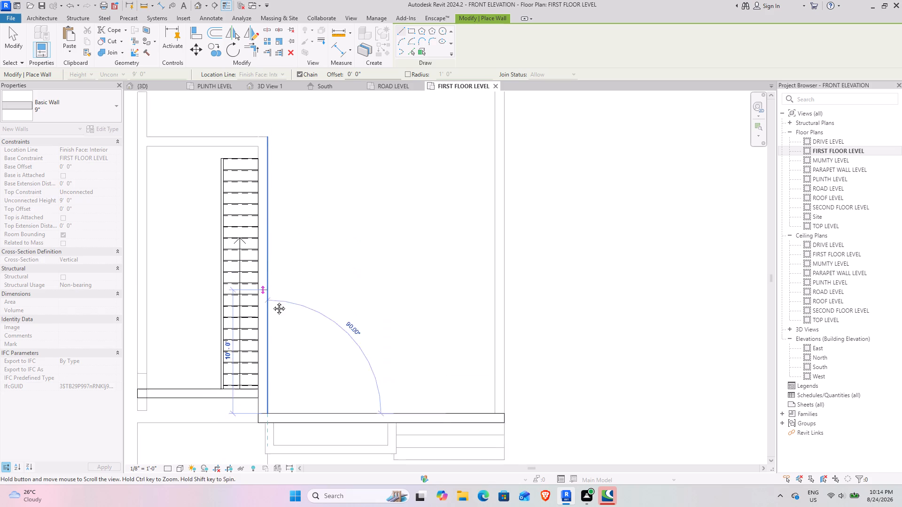
{"action": "middle_click_drag", "start_coordinate": [272, 301], "coordinate": [272, 304]}
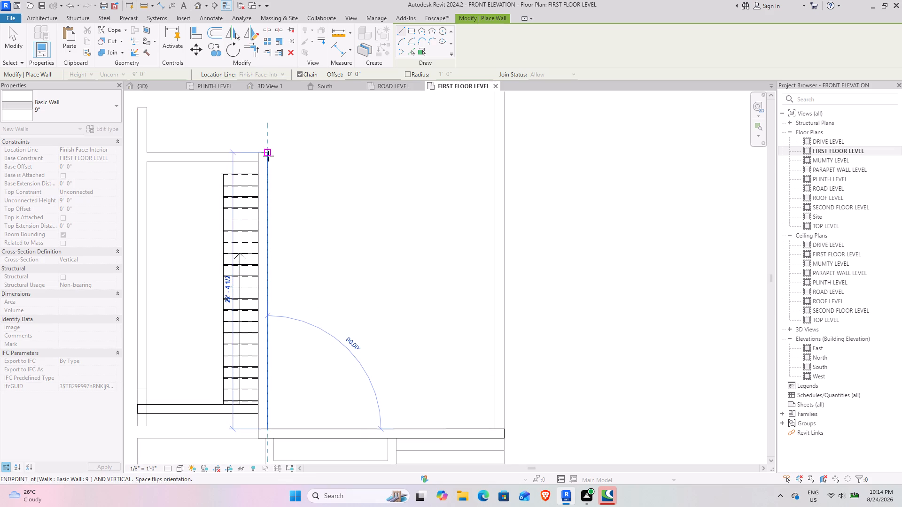
{"action": "left_click", "coordinate": [268, 156]}
{"action": "key", "text": "Escape"}
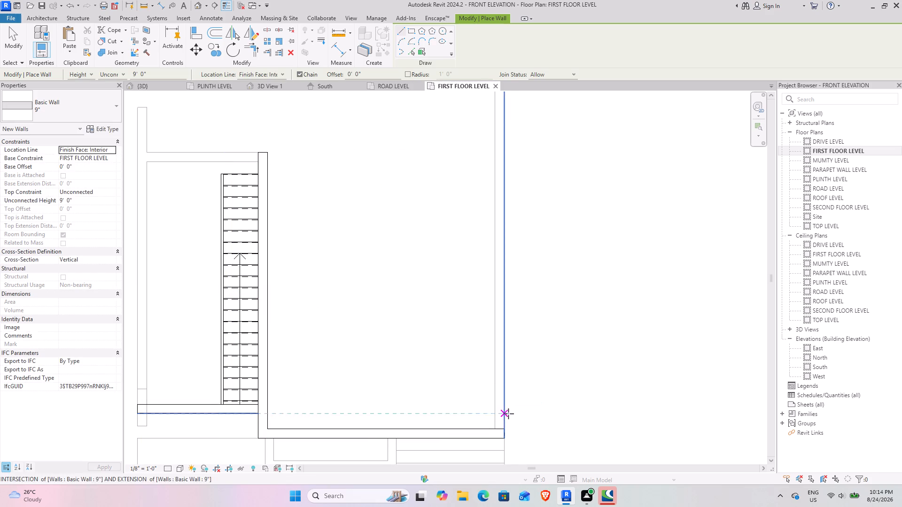
{"action": "left_click", "coordinate": [505, 426]}
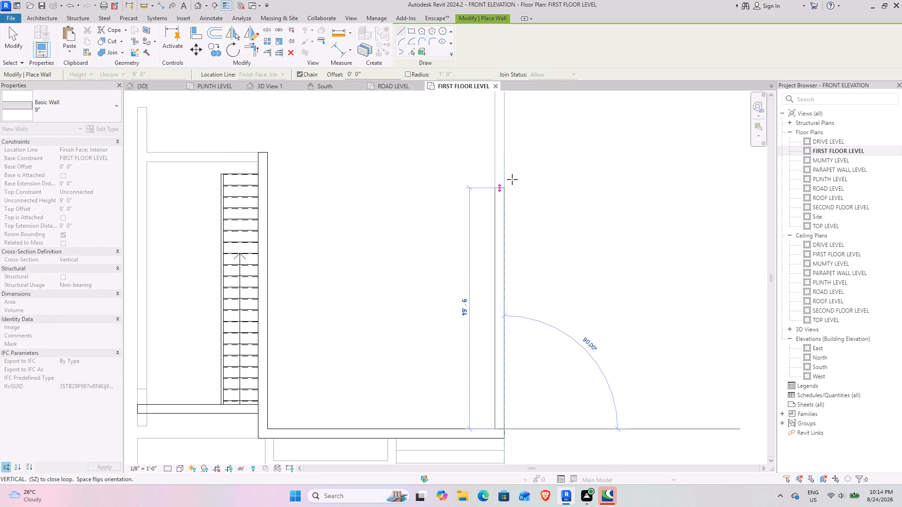
{"action": "left_click", "coordinate": [505, 147]}
{"action": "key", "text": "Escape"}
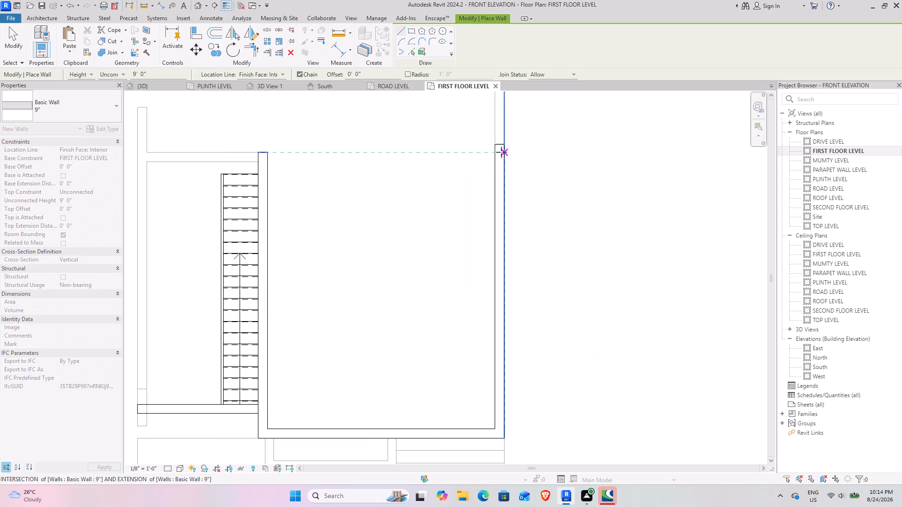
{"action": "key", "text": "Escape"}
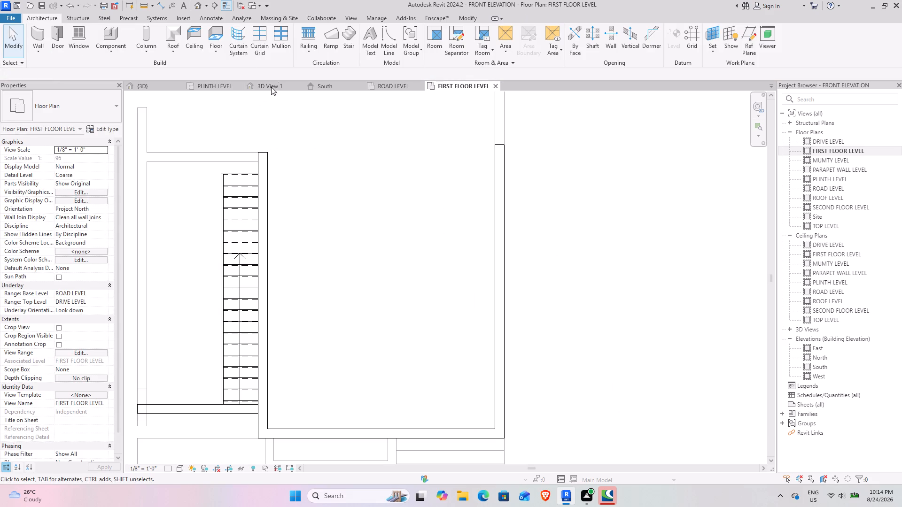
In the default 3D view, set the first-floor front wall's top constraint to SECOND FLOOR LEVEL.
{"action": "left_click", "coordinate": [270, 89]}
{"action": "left_click", "coordinate": [145, 90]}
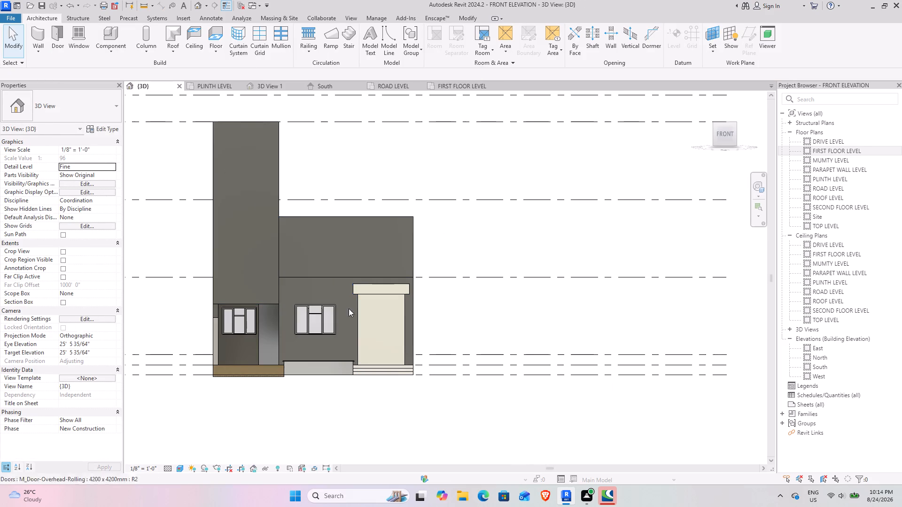
{"action": "middle_click_drag", "start_coordinate": [284, 266], "coordinate": [314, 277]}
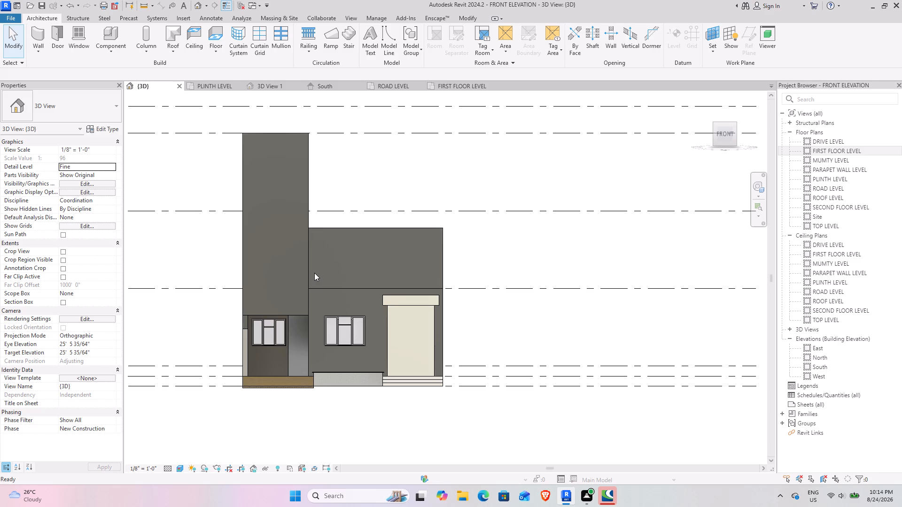
{"action": "left_click", "coordinate": [423, 225]}
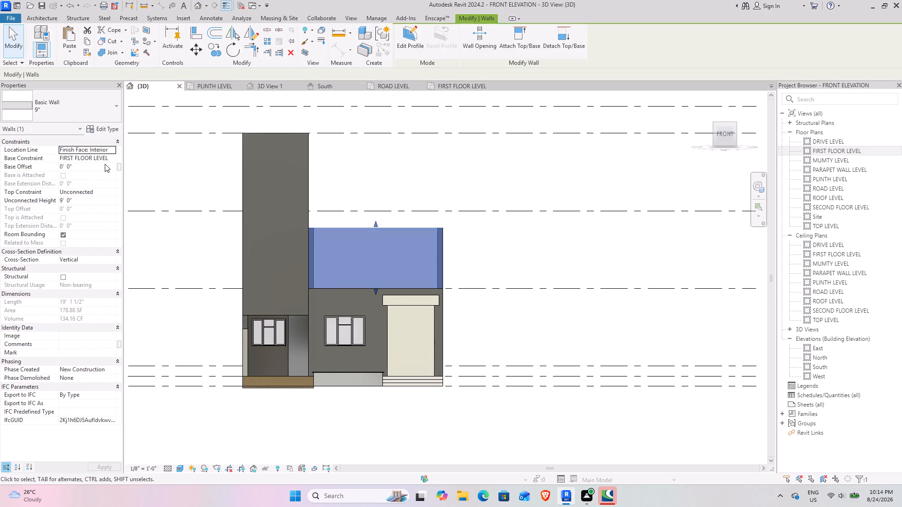
{"action": "left_click", "coordinate": [112, 189]}
{"action": "left_click", "coordinate": [107, 236]}
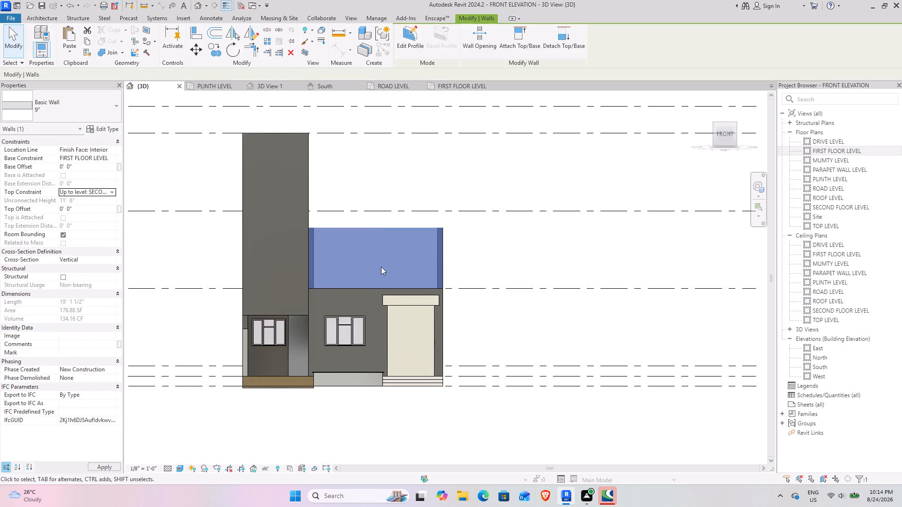
{"action": "left_click", "coordinate": [589, 331]}
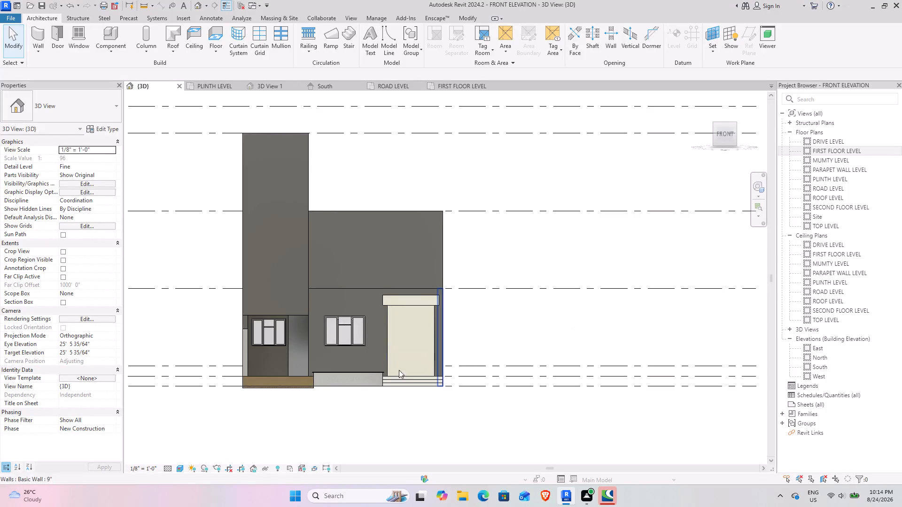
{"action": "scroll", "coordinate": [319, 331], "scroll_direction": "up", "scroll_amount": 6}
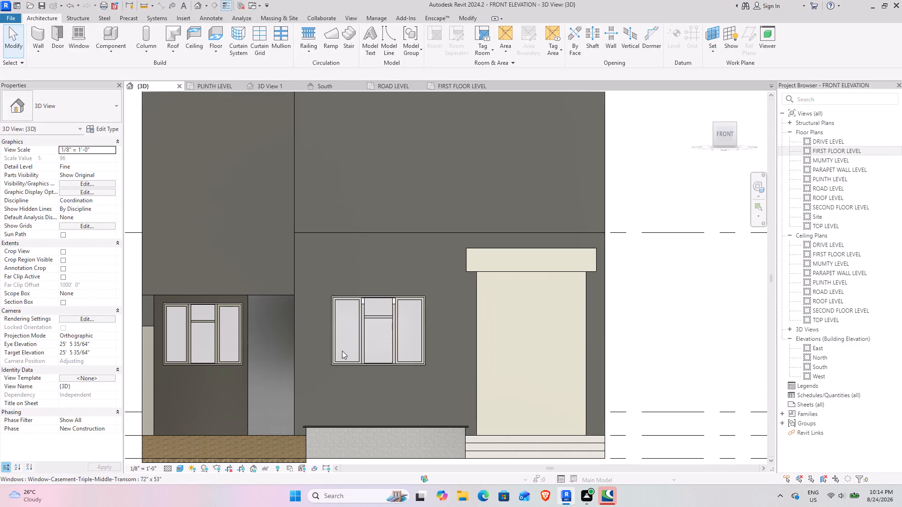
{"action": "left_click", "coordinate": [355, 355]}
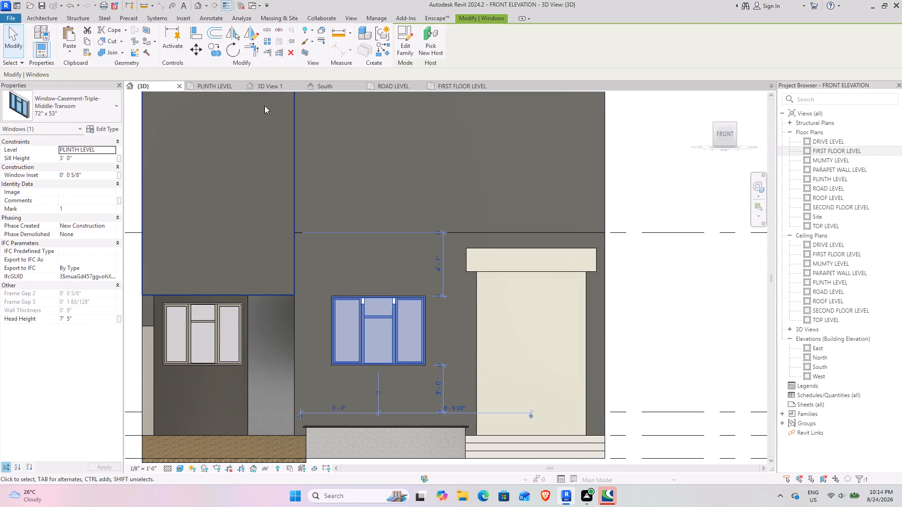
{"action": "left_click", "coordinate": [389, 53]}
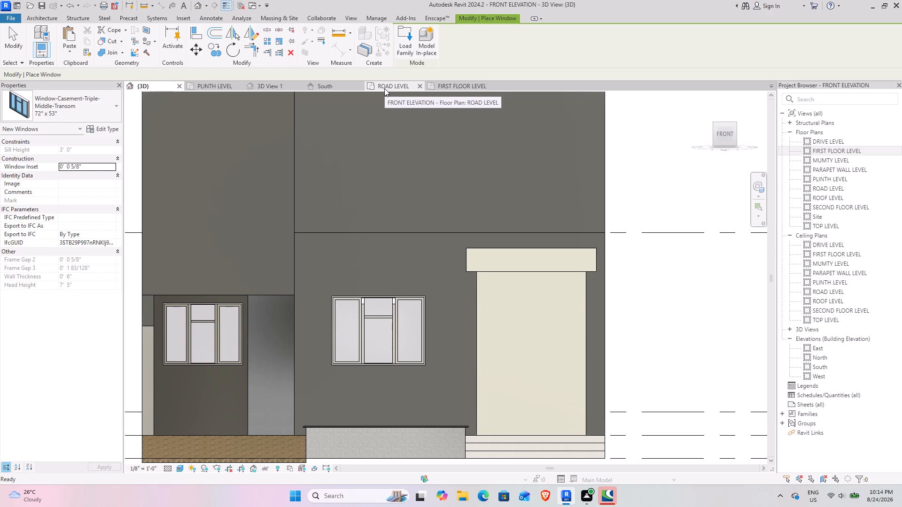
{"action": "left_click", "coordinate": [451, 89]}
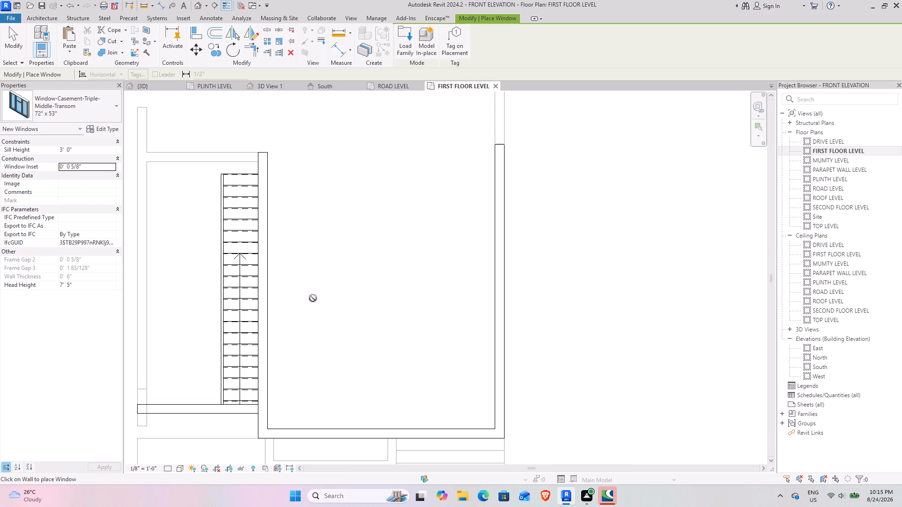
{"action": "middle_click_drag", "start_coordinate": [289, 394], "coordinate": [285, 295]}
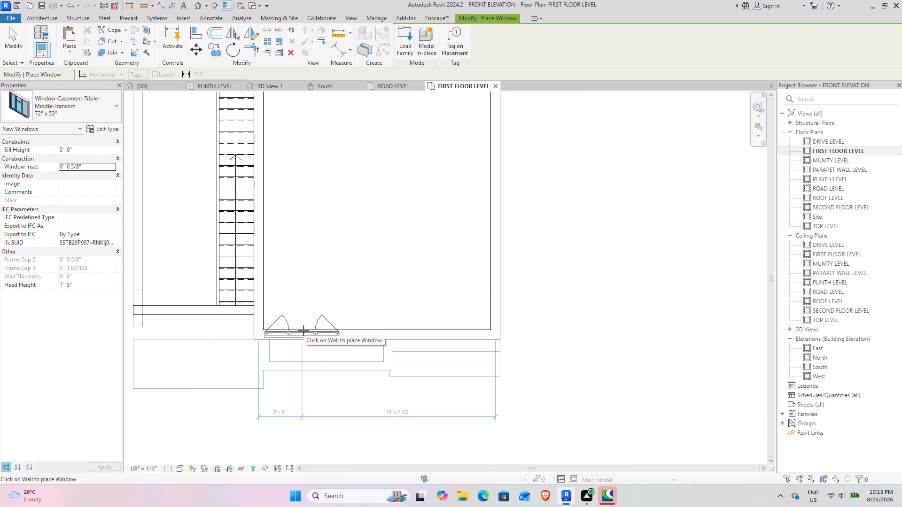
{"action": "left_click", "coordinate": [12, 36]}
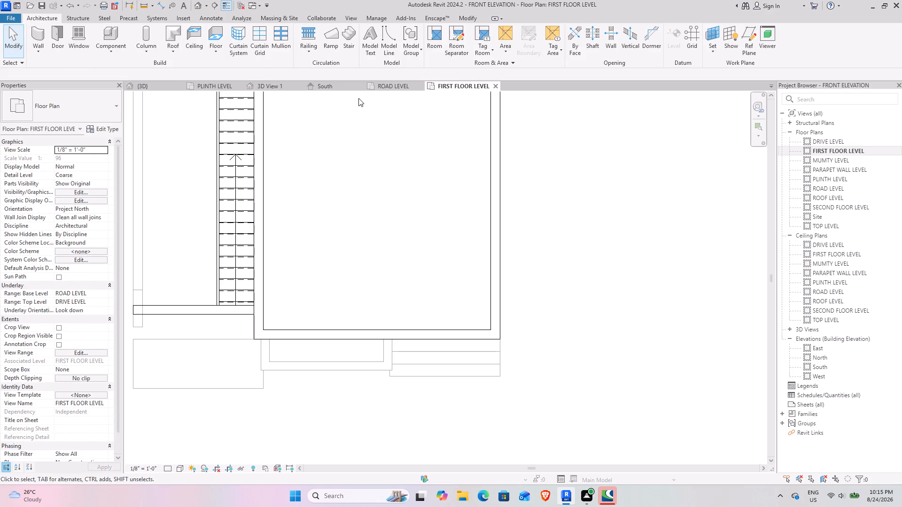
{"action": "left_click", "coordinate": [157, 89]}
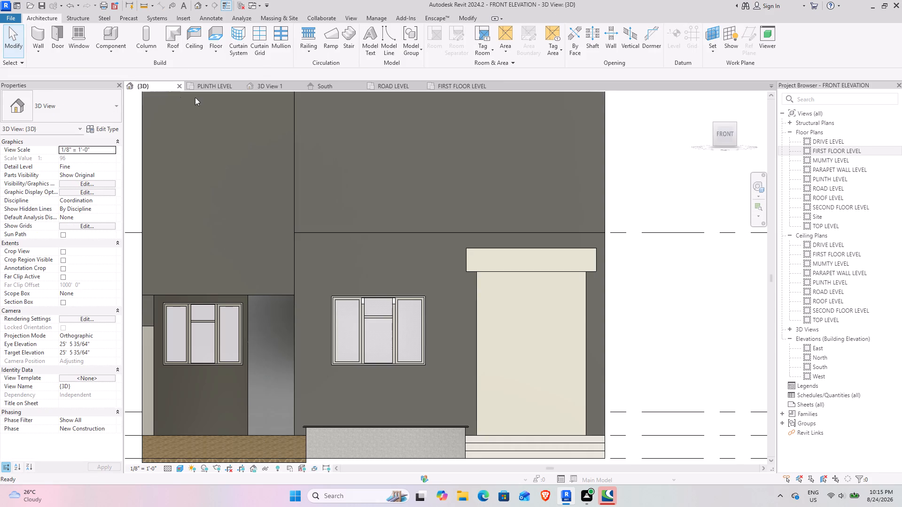
Copy the 72" x 53" ground-floor window beside the rolling door and paste it aligned to FIRST FLOOR LEVEL.
{"action": "left_click", "coordinate": [373, 300]}
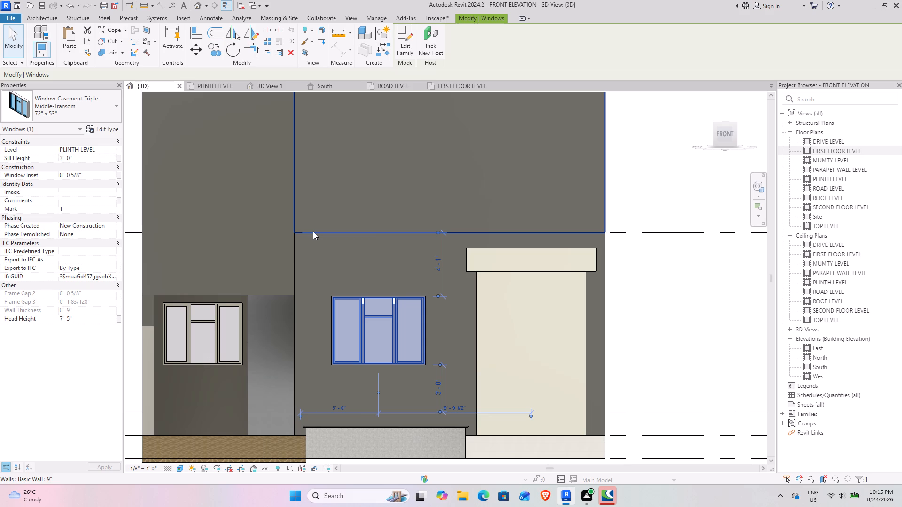
{"action": "left_click", "coordinate": [89, 42]}
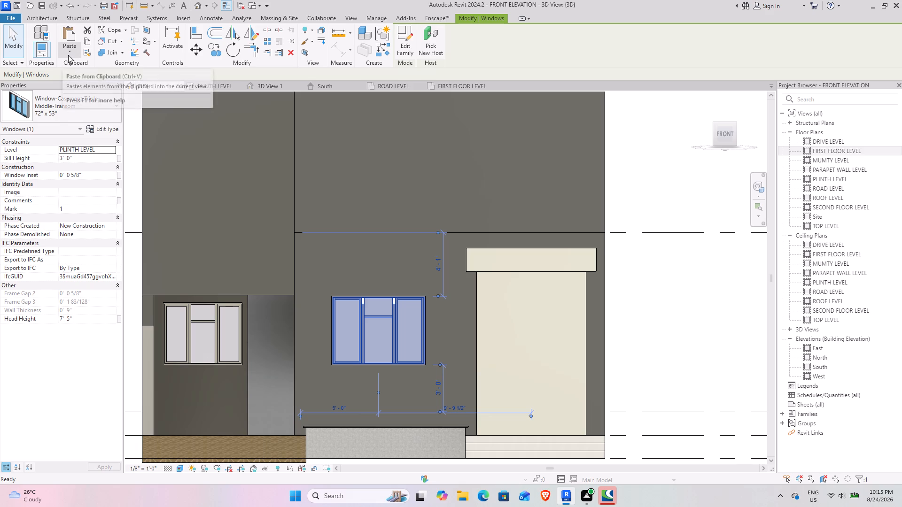
{"action": "left_click", "coordinate": [68, 55]}
{"action": "left_click", "coordinate": [92, 84]}
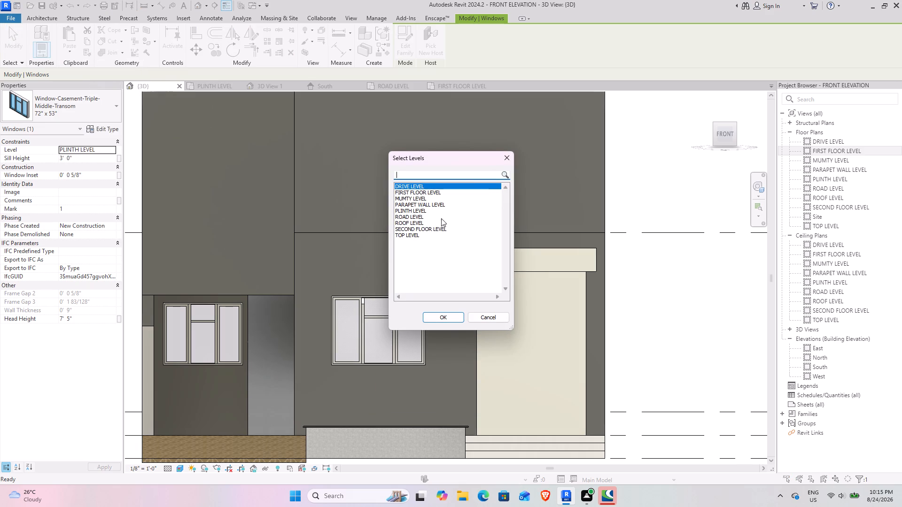
{"action": "left_click", "coordinate": [417, 189]}
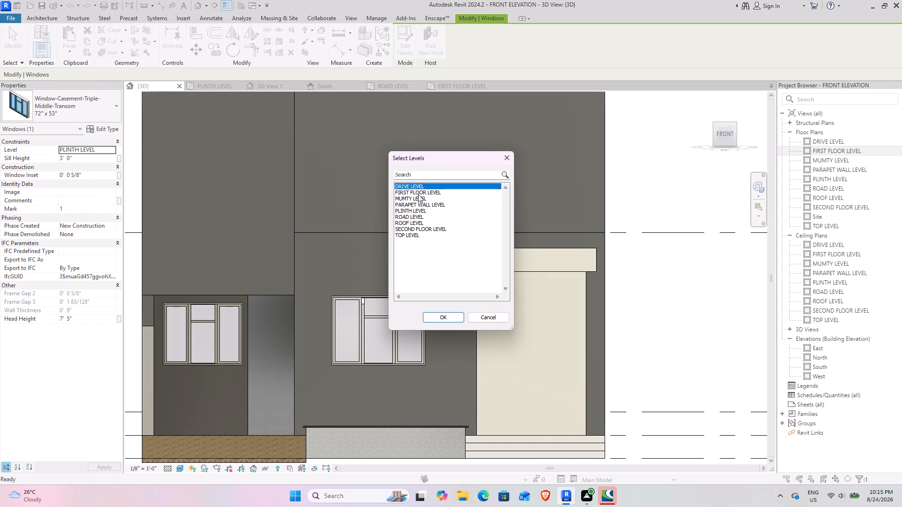
{"action": "left_click", "coordinate": [418, 194]}
{"action": "left_click", "coordinate": [450, 320]}
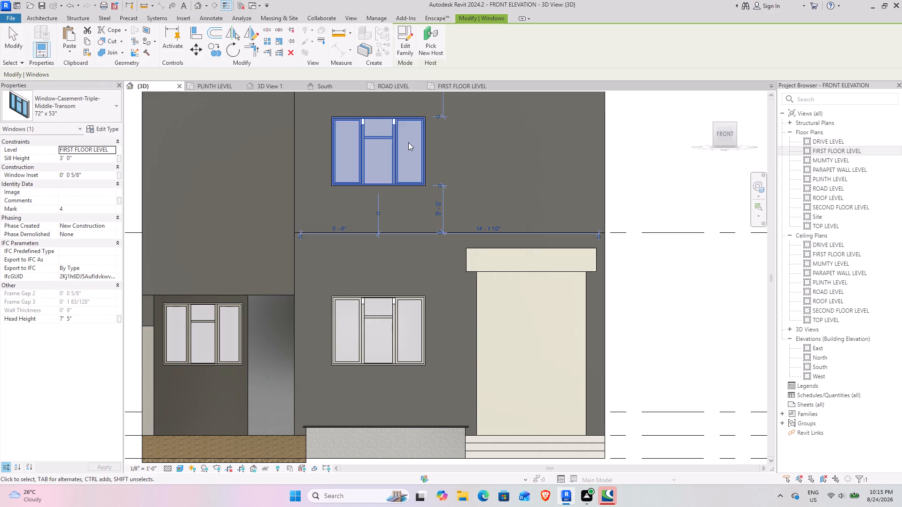
{"action": "middle_click_drag", "start_coordinate": [408, 142], "coordinate": [406, 239]}
{"action": "scroll", "coordinate": [406, 239], "scroll_direction": "down", "scroll_amount": 2}
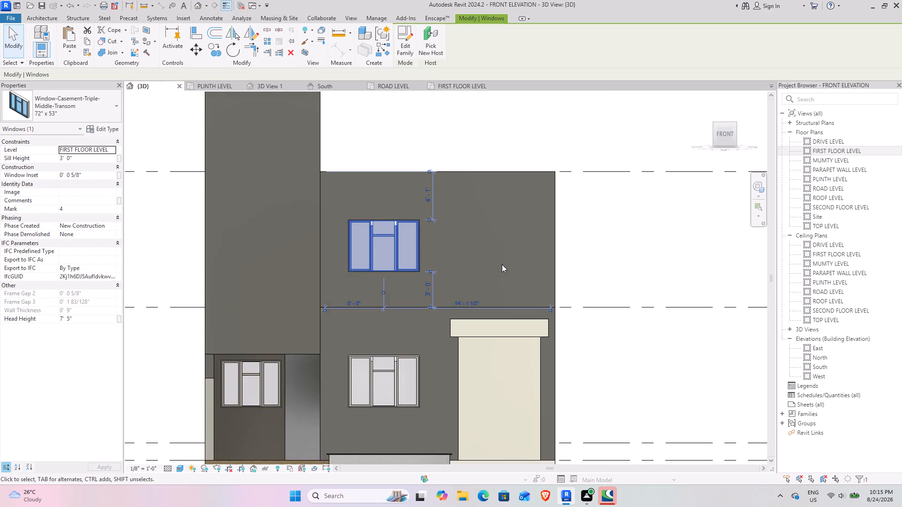
{"action": "middle_click_drag", "start_coordinate": [499, 264], "coordinate": [447, 221]}
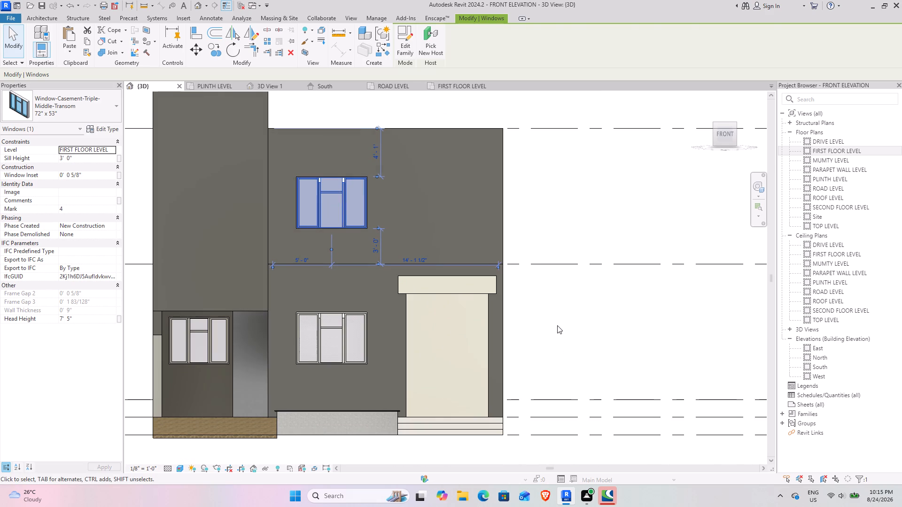
{"action": "left_click", "coordinate": [557, 325]}
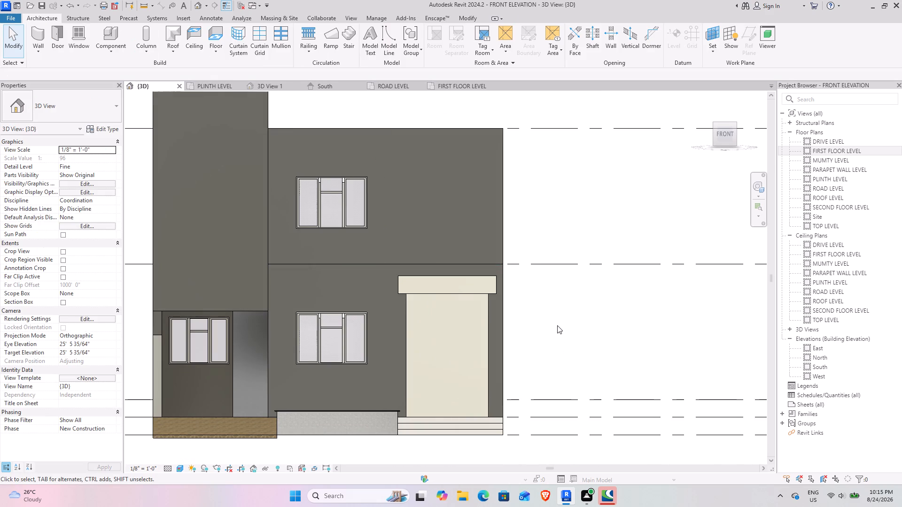
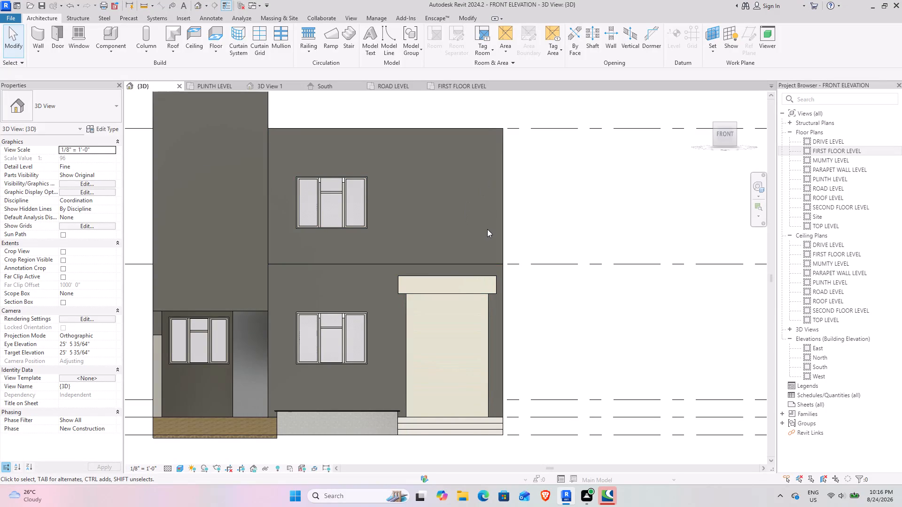
Examine the house's front elevation in the 3D view, comparing the first-floor wall and window with the ground floor, rolling door and stair tower.
{"action": "scroll", "coordinate": [419, 248], "scroll_direction": "down", "scroll_amount": 3}
{"action": "middle_click_drag", "start_coordinate": [376, 213], "coordinate": [383, 259]}
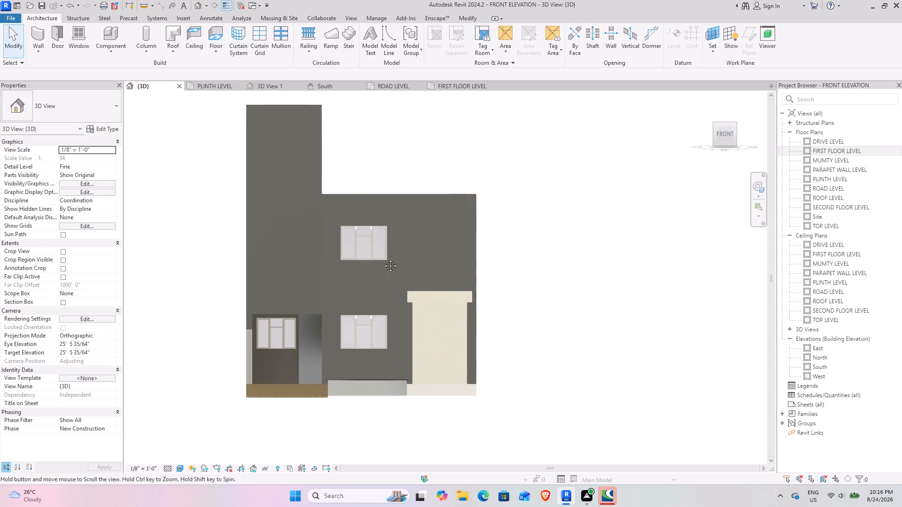
{"action": "middle_click_drag", "start_coordinate": [383, 259], "coordinate": [391, 299]}
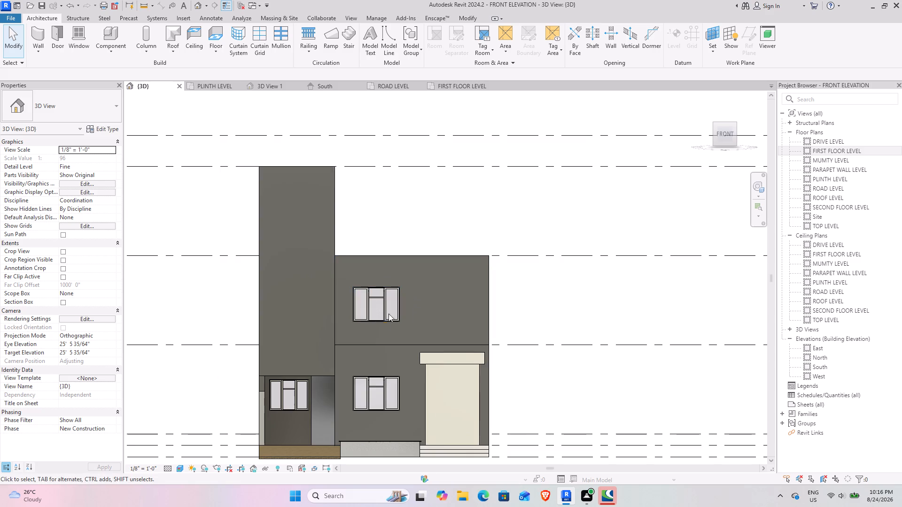
{"action": "middle_click_drag", "start_coordinate": [428, 334], "coordinate": [484, 281]}
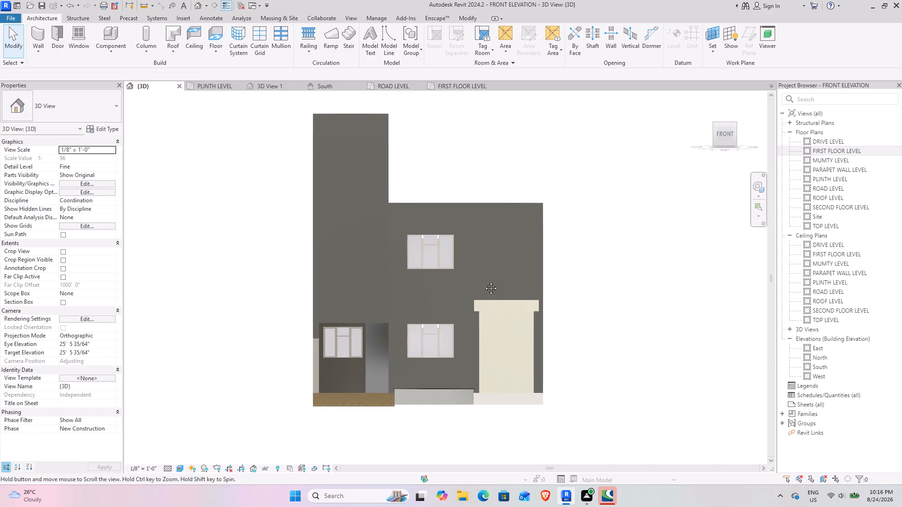
{"action": "middle_click_drag", "start_coordinate": [484, 281], "coordinate": [487, 280]}
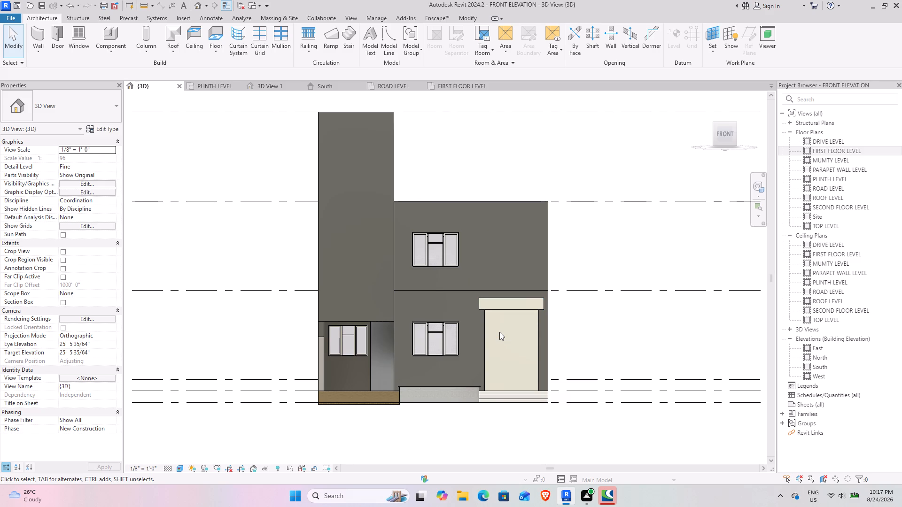
{"action": "middle_click_drag", "start_coordinate": [424, 165], "coordinate": [439, 179]}
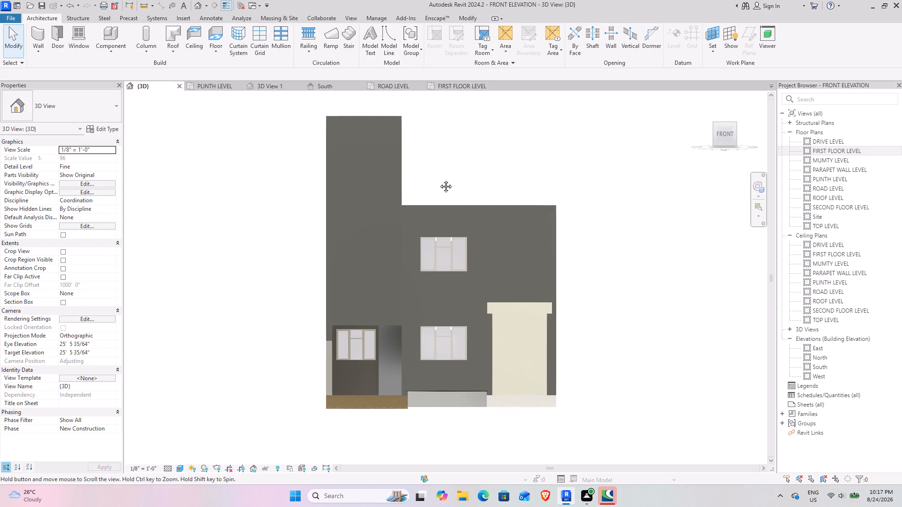
{"action": "middle_click_drag", "start_coordinate": [439, 179], "coordinate": [445, 206]}
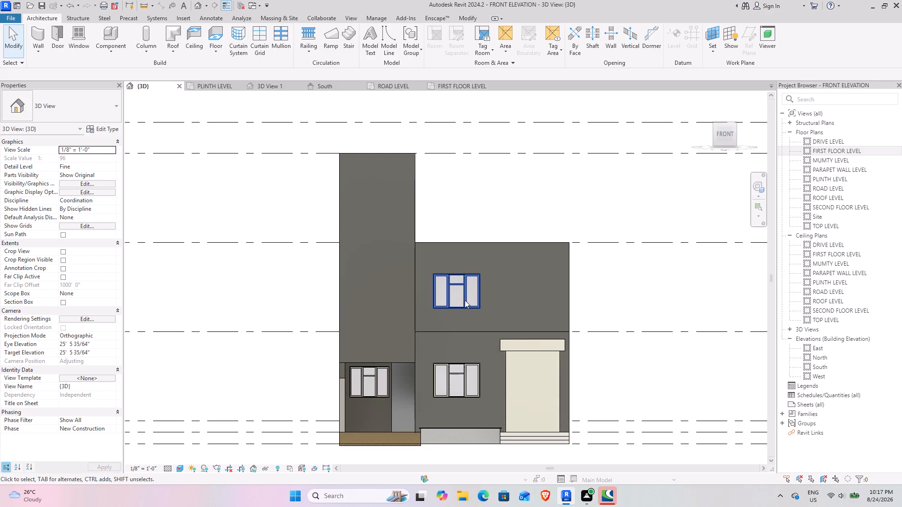
{"action": "middle_click_drag", "start_coordinate": [494, 380], "coordinate": [466, 359]}
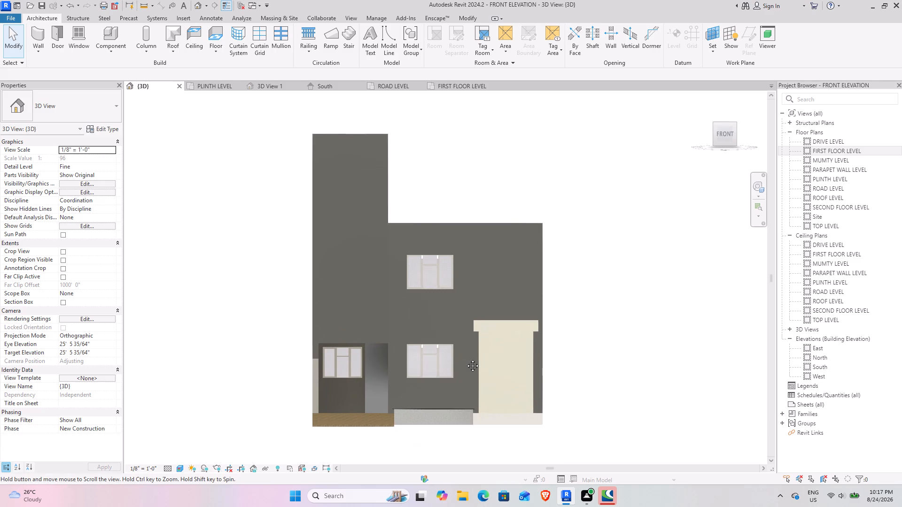
{"action": "middle_click_drag", "start_coordinate": [466, 359], "coordinate": [464, 372]}
{"action": "scroll", "coordinate": [460, 361], "scroll_direction": "up", "scroll_amount": 2}
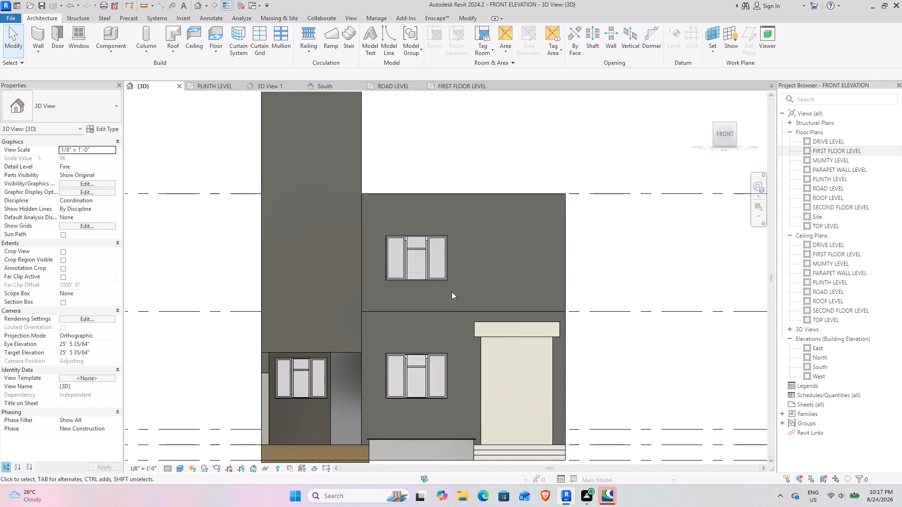
{"action": "scroll", "coordinate": [453, 288], "scroll_direction": "down", "scroll_amount": 1}
{"action": "middle_click_drag", "start_coordinate": [455, 289], "coordinate": [438, 307]}
{"action": "scroll", "coordinate": [448, 332], "scroll_direction": "up", "scroll_amount": 1}
{"action": "middle_click_drag", "start_coordinate": [431, 338], "coordinate": [443, 329]}
{"action": "scroll", "coordinate": [443, 330], "scroll_direction": "down", "scroll_amount": 2}
{"action": "middle_click_drag", "start_coordinate": [430, 356], "coordinate": [425, 329]}
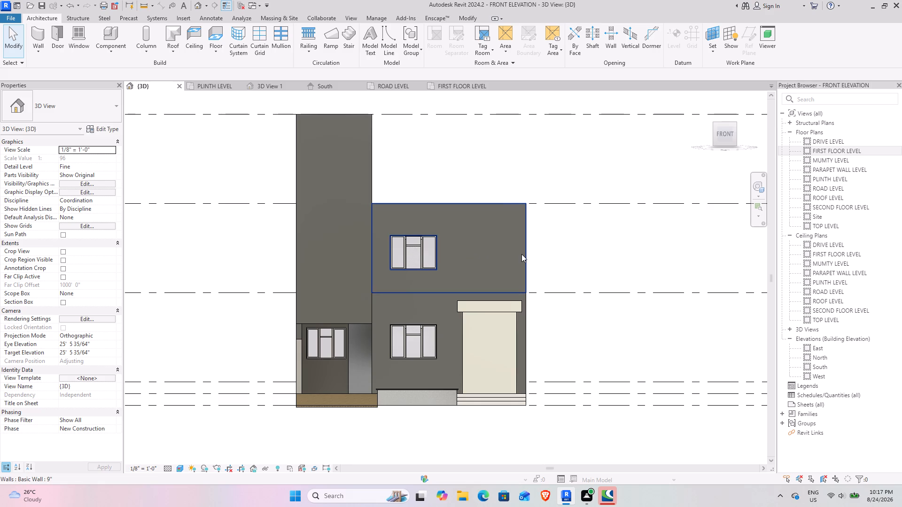
{"action": "left_click", "coordinate": [609, 251]}
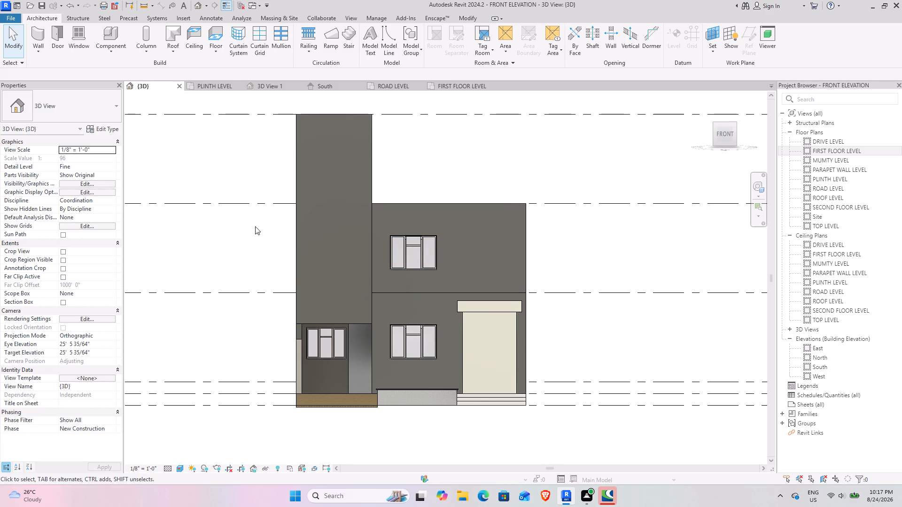
{"action": "scroll", "coordinate": [410, 229], "scroll_direction": "up", "scroll_amount": 3}
{"action": "scroll", "coordinate": [424, 287], "scroll_direction": "up", "scroll_amount": 4}
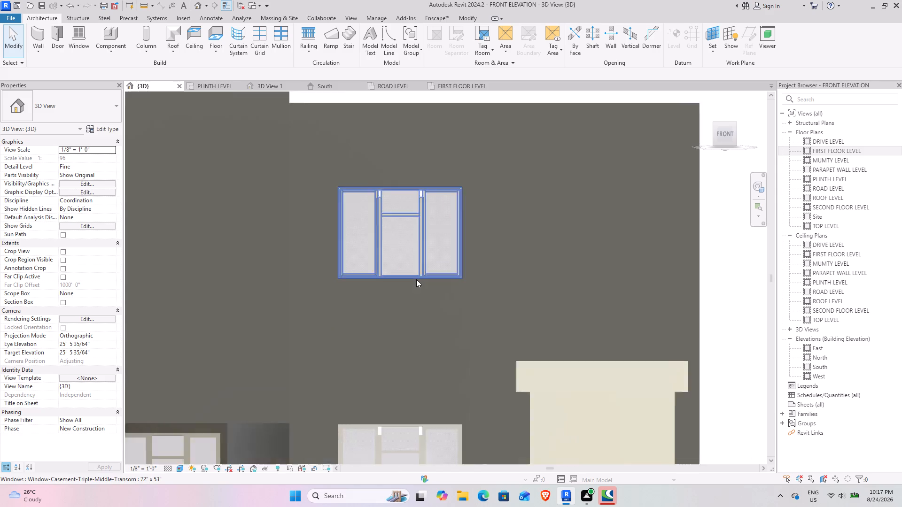
{"action": "scroll", "coordinate": [416, 279], "scroll_direction": "up", "scroll_amount": 1}
{"action": "scroll", "coordinate": [476, 241], "scroll_direction": "down", "scroll_amount": 4}
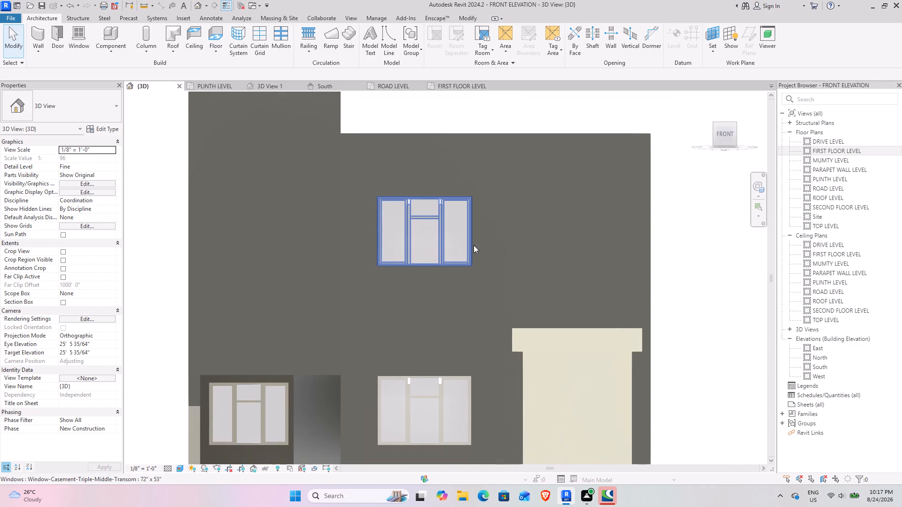
{"action": "scroll", "coordinate": [474, 245], "scroll_direction": "down", "scroll_amount": 2}
{"action": "middle_click_drag", "start_coordinate": [472, 258], "coordinate": [474, 275]}
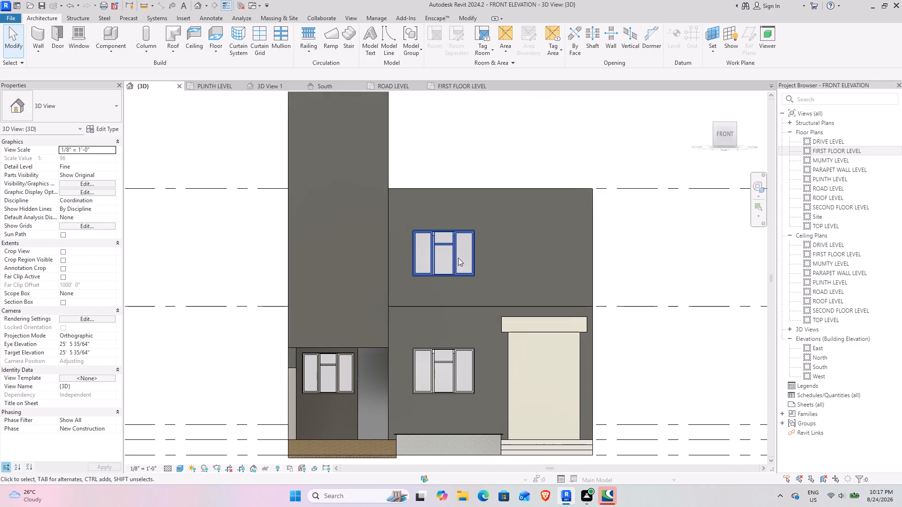
{"action": "scroll", "coordinate": [456, 252], "scroll_direction": "down", "scroll_amount": 3}
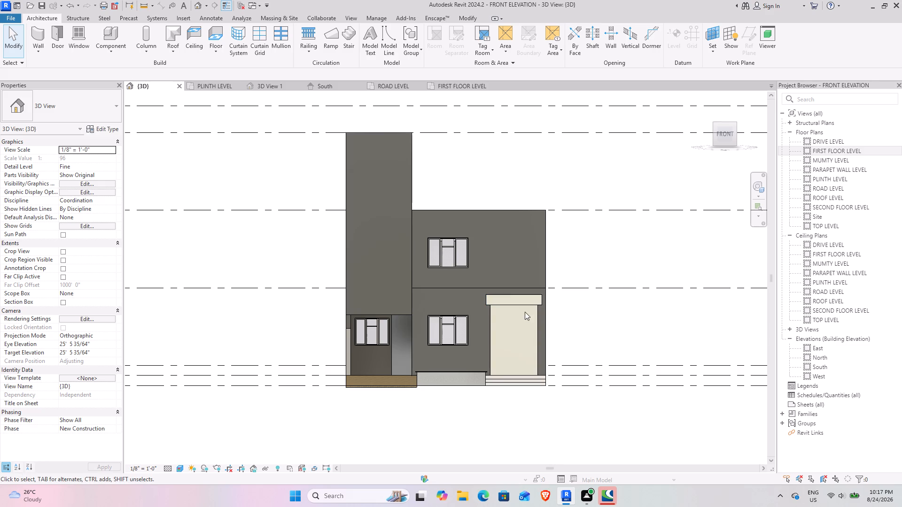
{"action": "scroll", "coordinate": [542, 337], "scroll_direction": "up", "scroll_amount": 9}
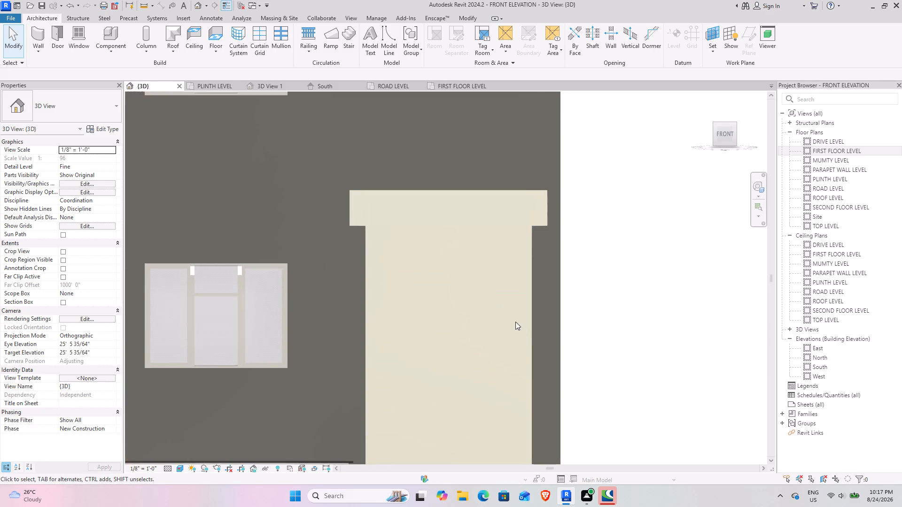
{"action": "scroll", "coordinate": [346, 351], "scroll_direction": "down", "scroll_amount": 9}
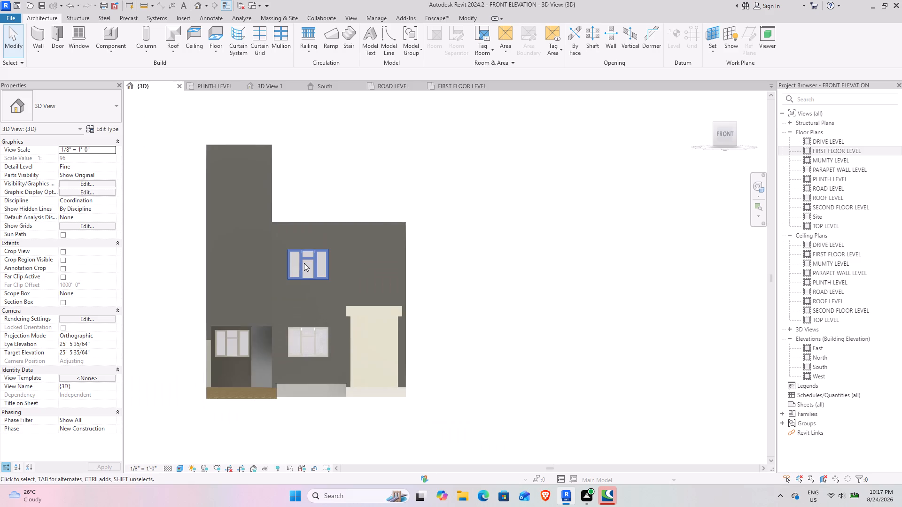
{"action": "middle_click_drag", "start_coordinate": [304, 263], "coordinate": [395, 268]}
{"action": "scroll", "coordinate": [380, 268], "scroll_direction": "up", "scroll_amount": 4}
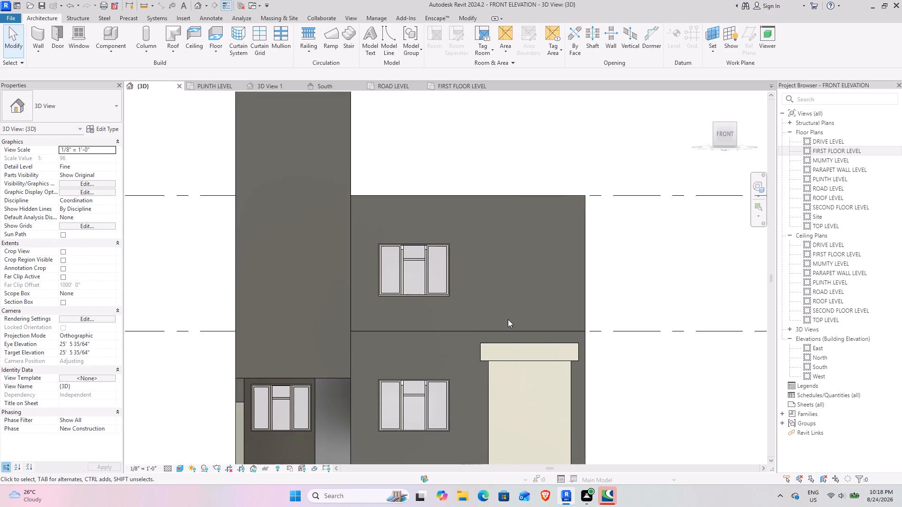
{"action": "scroll", "coordinate": [505, 307], "scroll_direction": "down", "scroll_amount": 2}
{"action": "middle_click_drag", "start_coordinate": [626, 364], "coordinate": [605, 347]}
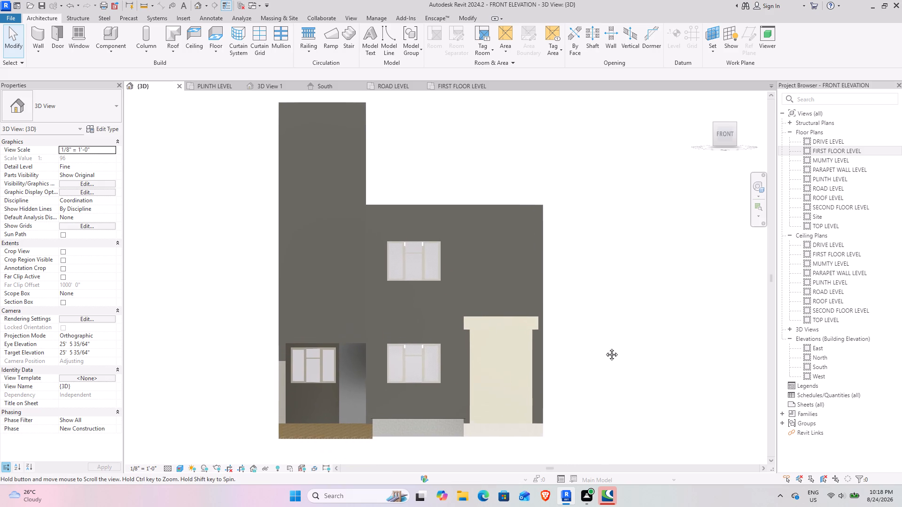
{"action": "middle_click_drag", "start_coordinate": [605, 347], "coordinate": [619, 371]}
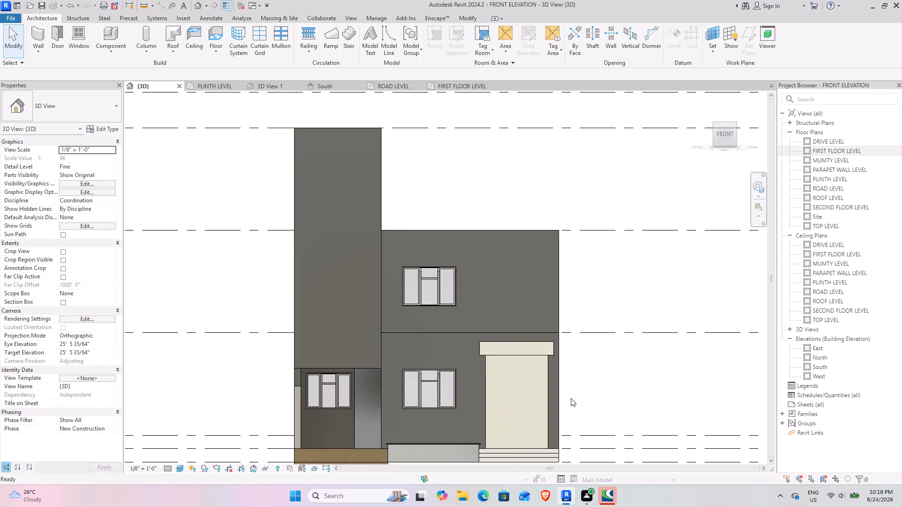
{"action": "middle_click_drag", "start_coordinate": [568, 397], "coordinate": [561, 358]}
{"action": "scroll", "coordinate": [560, 359], "scroll_direction": "down", "scroll_amount": 1}
{"action": "scroll", "coordinate": [405, 420], "scroll_direction": "up", "scroll_amount": 8}
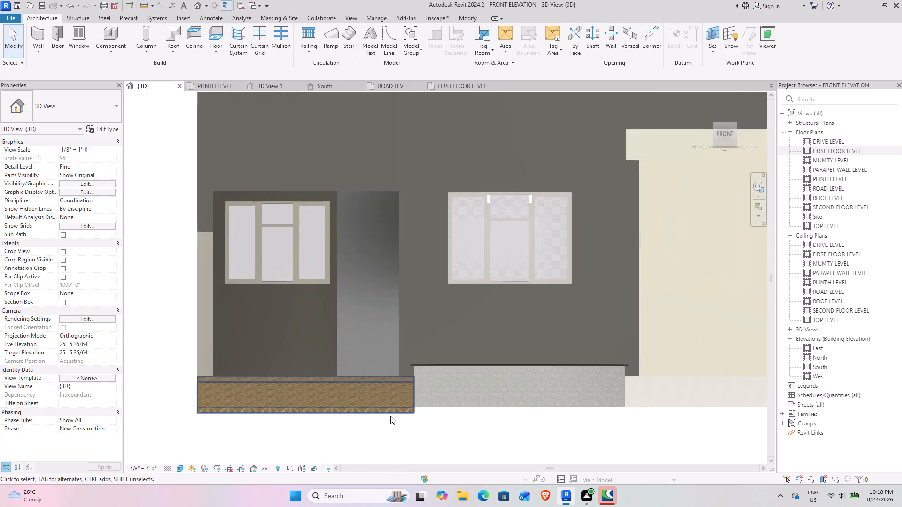
{"action": "scroll", "coordinate": [390, 416], "scroll_direction": "up", "scroll_amount": 3}
{"action": "scroll", "coordinate": [443, 361], "scroll_direction": "down", "scroll_amount": 9}
{"action": "middle_click_drag", "start_coordinate": [581, 323], "coordinate": [562, 352]}
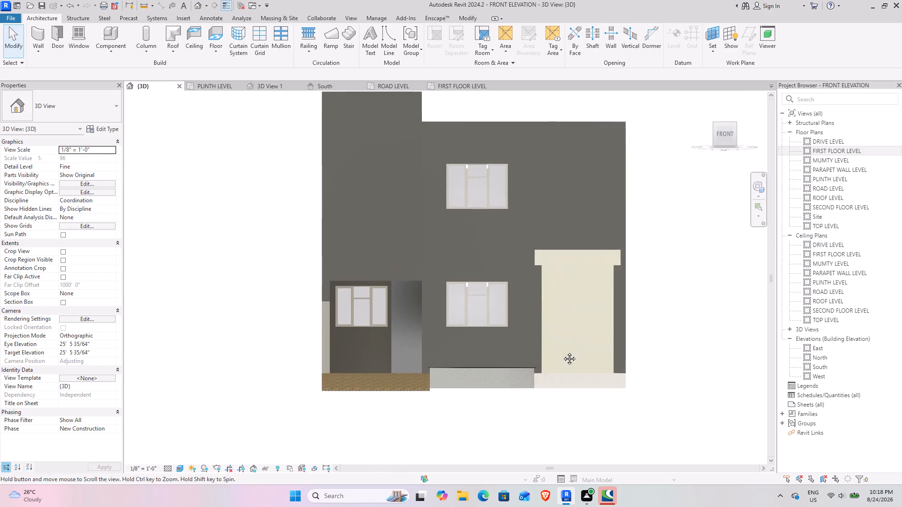
{"action": "middle_click_drag", "start_coordinate": [562, 352], "coordinate": [538, 386]}
{"action": "scroll", "coordinate": [495, 308], "scroll_direction": "down", "scroll_amount": 3}
{"action": "middle_click_drag", "start_coordinate": [510, 274], "coordinate": [467, 296]}
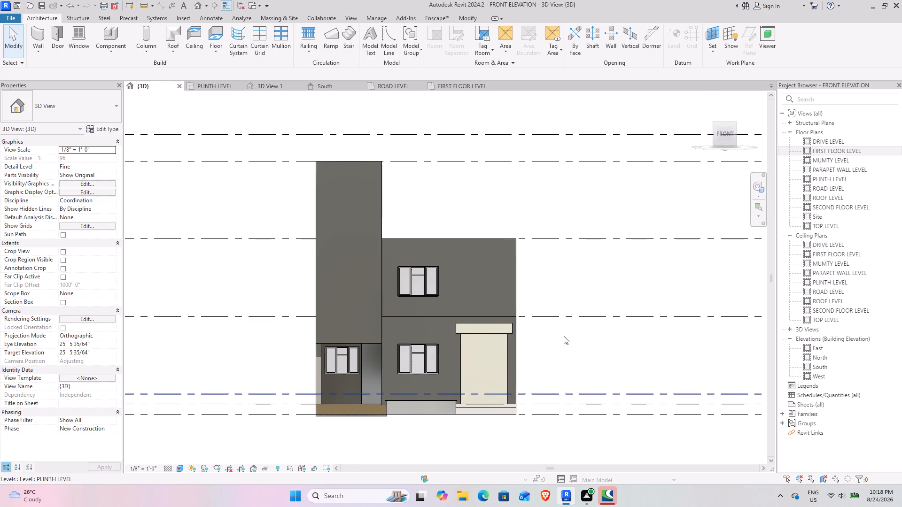
{"action": "scroll", "coordinate": [409, 415], "scroll_direction": "up", "scroll_amount": 2}
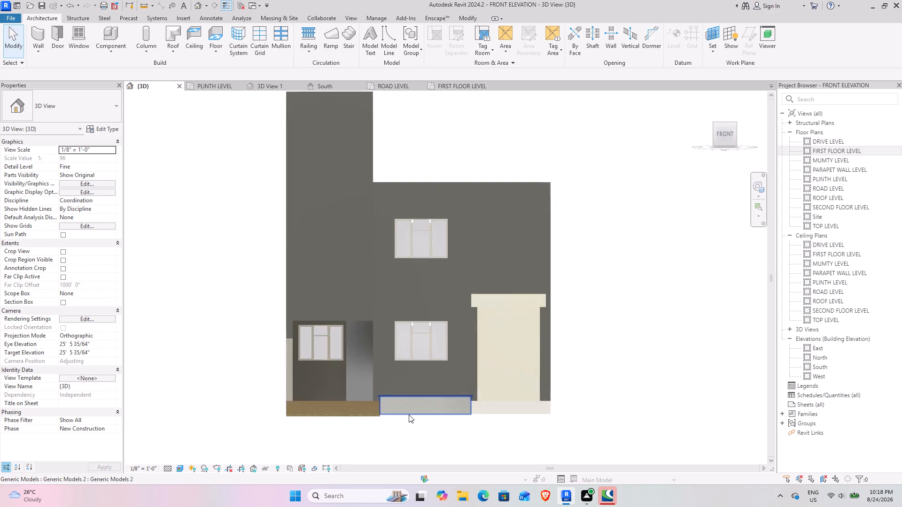
{"action": "scroll", "coordinate": [409, 415], "scroll_direction": "up", "scroll_amount": 5}
{"action": "middle_click_drag", "start_coordinate": [331, 336], "coordinate": [357, 323]}
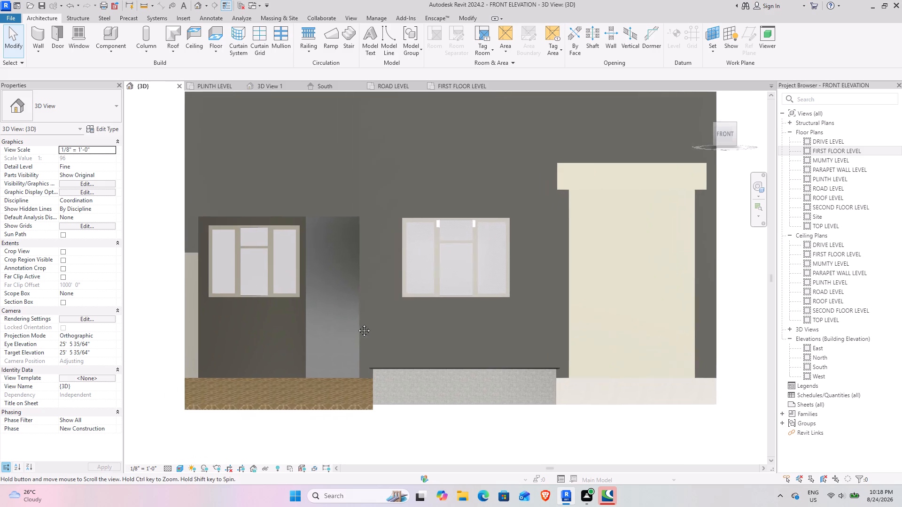
{"action": "middle_click_drag", "start_coordinate": [357, 323], "coordinate": [423, 289]}
{"action": "middle_click_drag", "start_coordinate": [350, 286], "coordinate": [343, 393]}
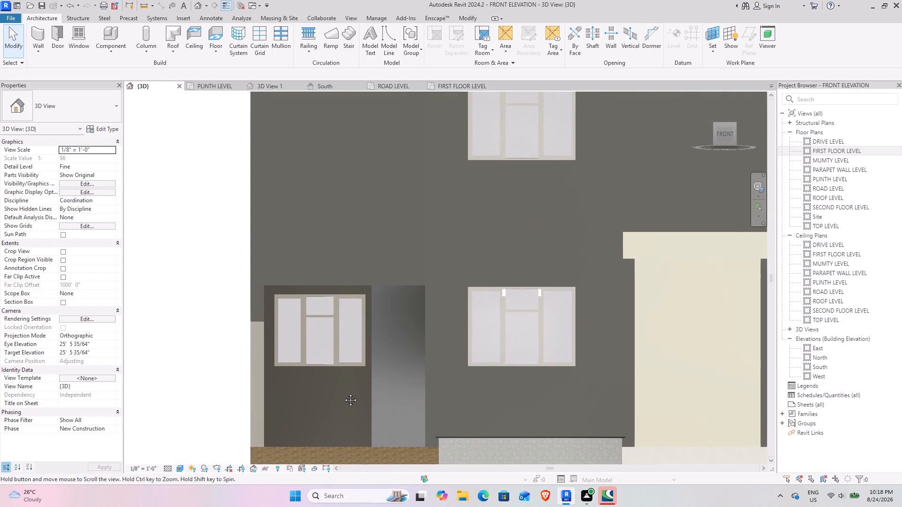
{"action": "middle_click_drag", "start_coordinate": [343, 393], "coordinate": [343, 393]}
{"action": "scroll", "coordinate": [324, 369], "scroll_direction": "down", "scroll_amount": 7}
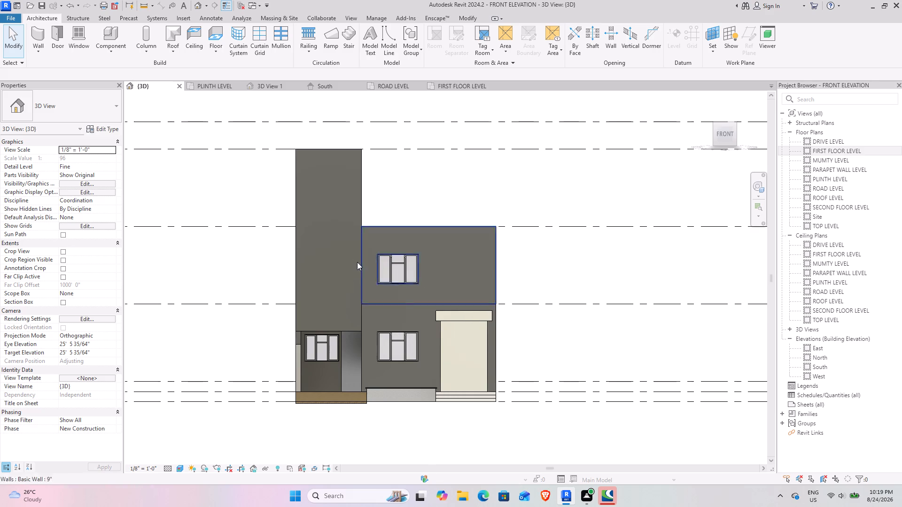
{"action": "scroll", "coordinate": [303, 147], "scroll_direction": "up", "scroll_amount": 8}
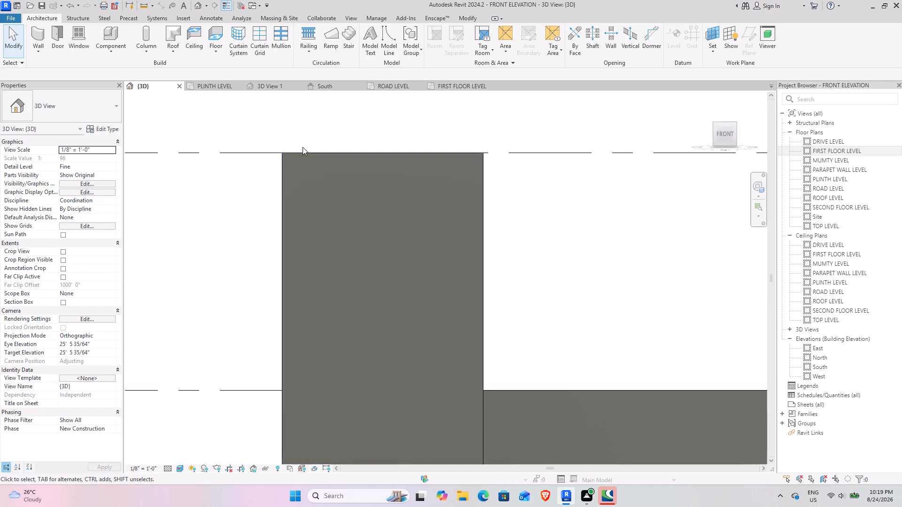
{"action": "scroll", "coordinate": [303, 147], "scroll_direction": "up", "scroll_amount": 2}
{"action": "scroll", "coordinate": [493, 155], "scroll_direction": "down", "scroll_amount": 9}
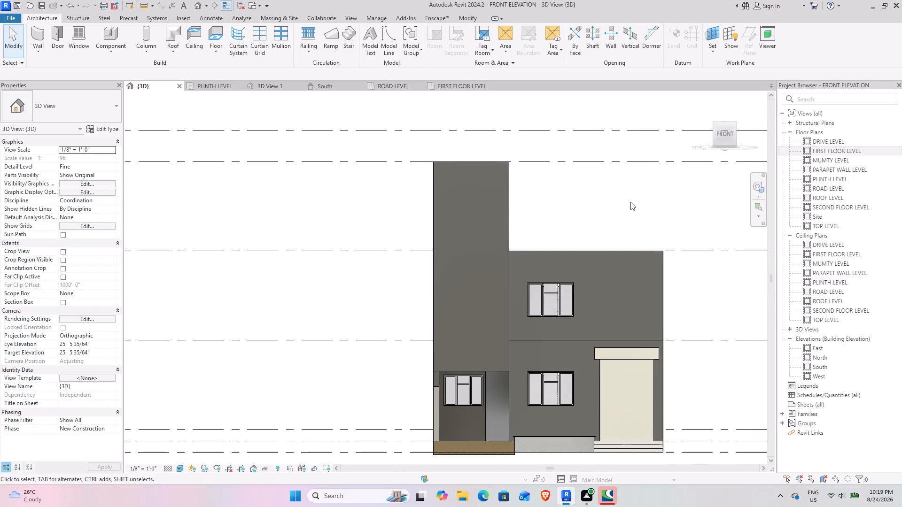
{"action": "middle_click_drag", "start_coordinate": [618, 202], "coordinate": [482, 218]}
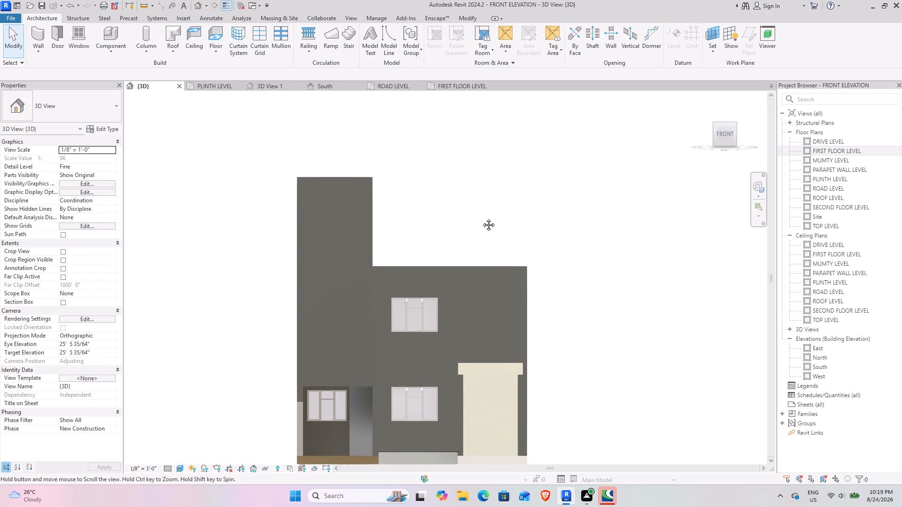
{"action": "middle_click_drag", "start_coordinate": [482, 218], "coordinate": [494, 180]}
{"action": "middle_click_drag", "start_coordinate": [495, 179], "coordinate": [498, 174]}
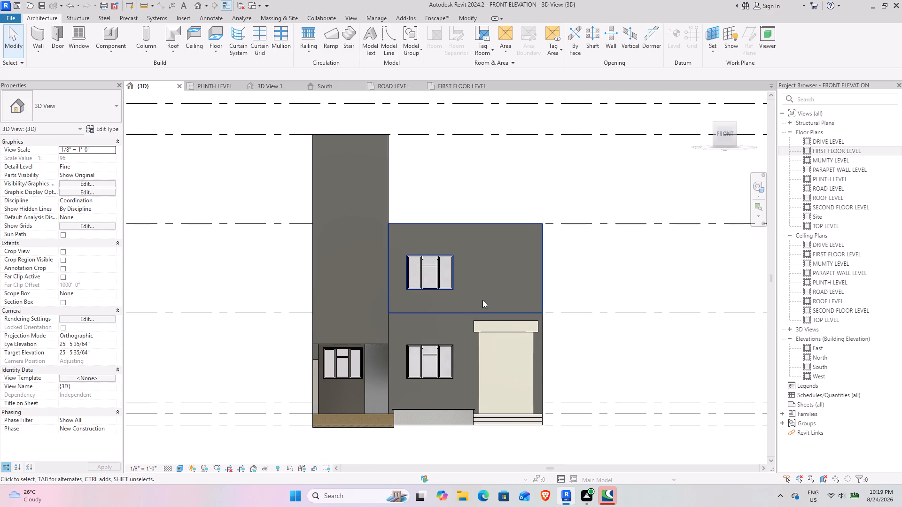
{"action": "scroll", "coordinate": [482, 300], "scroll_direction": "up", "scroll_amount": 2}
{"action": "middle_click_drag", "start_coordinate": [479, 279], "coordinate": [494, 265]}
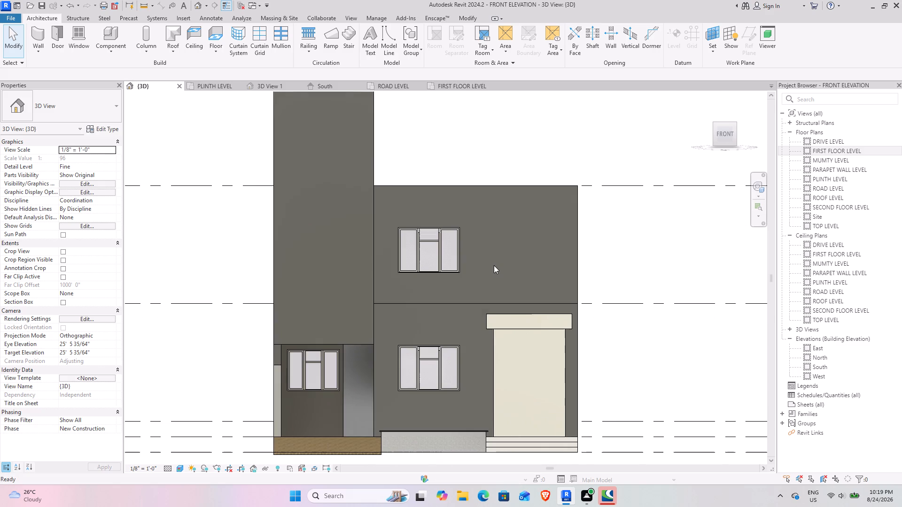
{"action": "middle_click_drag", "start_coordinate": [491, 254], "coordinate": [494, 222]}
{"action": "scroll", "coordinate": [494, 222], "scroll_direction": "down", "scroll_amount": 2}
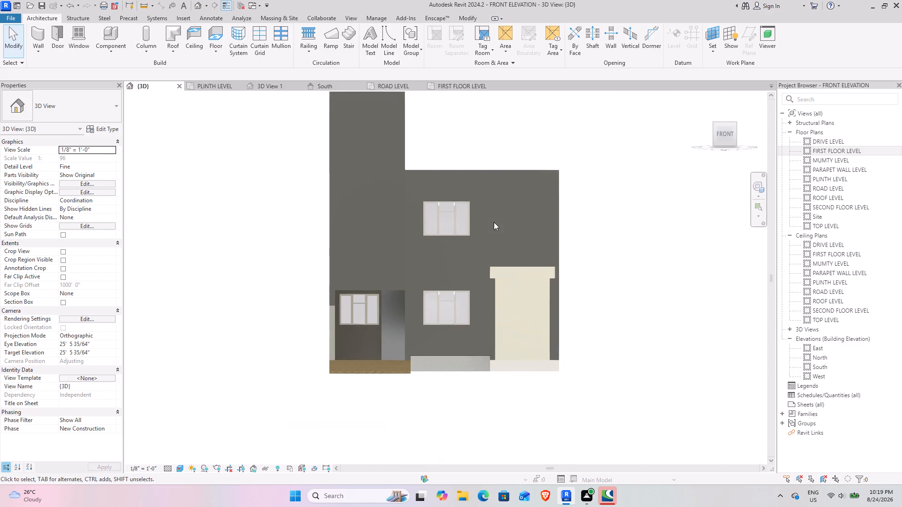
{"action": "scroll", "coordinate": [421, 372], "scroll_direction": "up", "scroll_amount": 7}
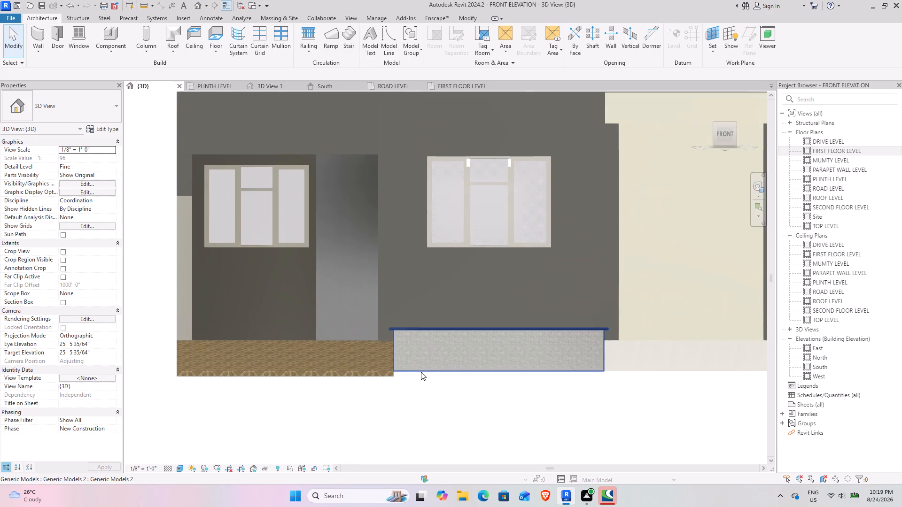
{"action": "scroll", "coordinate": [292, 264], "scroll_direction": "down", "scroll_amount": 4}
{"action": "middle_click_drag", "start_coordinate": [330, 161], "coordinate": [338, 277]}
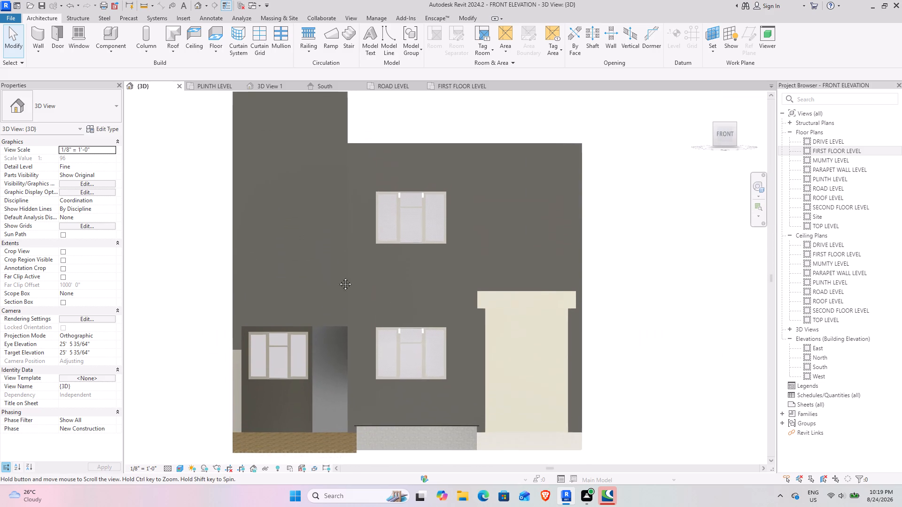
{"action": "middle_click_drag", "start_coordinate": [338, 277], "coordinate": [338, 274]}
{"action": "scroll", "coordinate": [329, 210], "scroll_direction": "down", "scroll_amount": 3}
{"action": "middle_click_drag", "start_coordinate": [360, 139], "coordinate": [359, 185]}
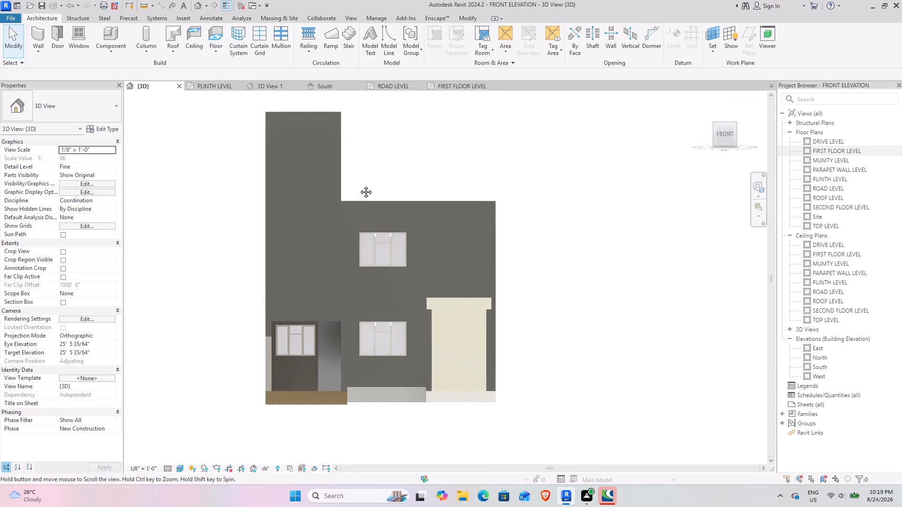
Examine the front elevation against the level lines, comparing the stair tower with the first-floor wall and its window.
{"action": "middle_click_drag", "start_coordinate": [359, 185], "coordinate": [363, 214]}
{"action": "scroll", "coordinate": [363, 214], "scroll_direction": "up", "scroll_amount": 1}
{"action": "middle_click_drag", "start_coordinate": [363, 215], "coordinate": [358, 191]}
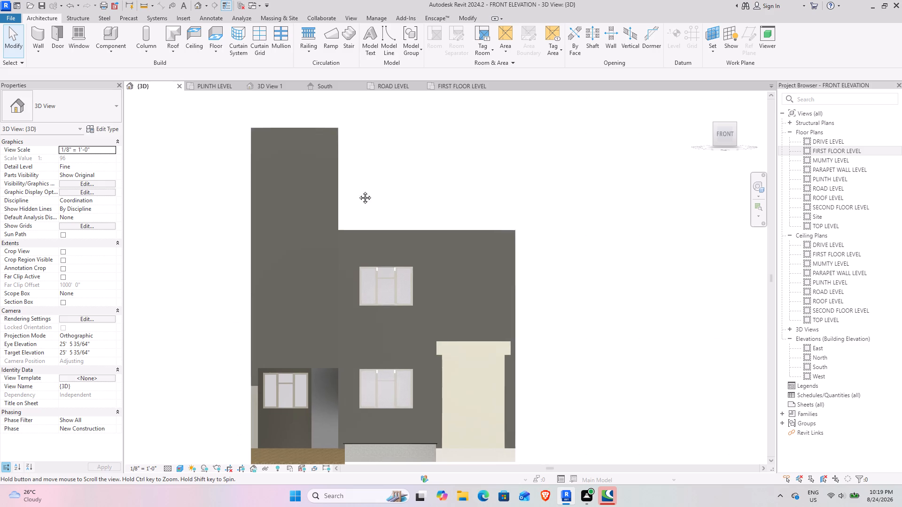
{"action": "middle_click_drag", "start_coordinate": [358, 191], "coordinate": [360, 181]}
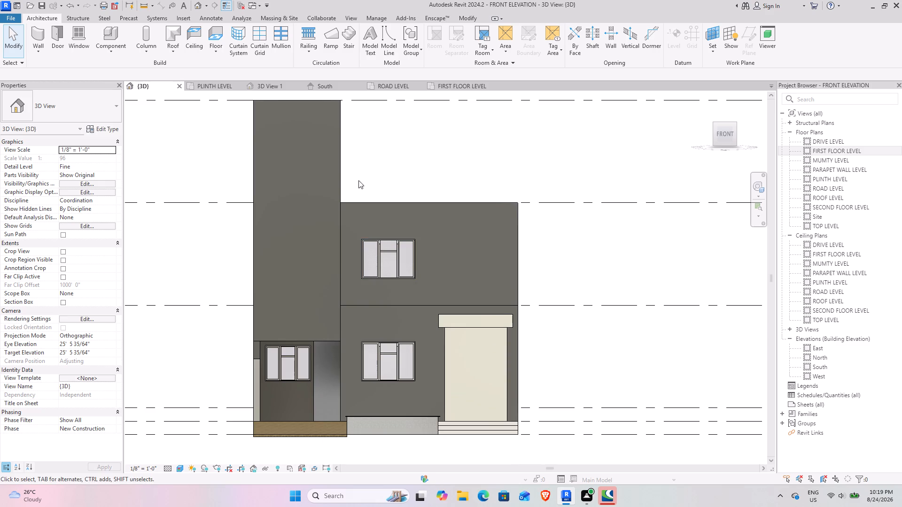
{"action": "scroll", "coordinate": [293, 288], "scroll_direction": "up", "scroll_amount": 1}
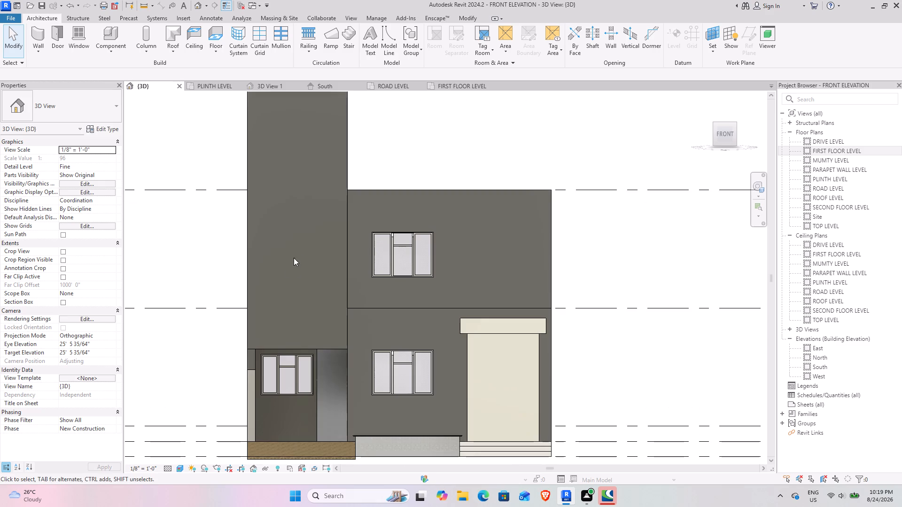
{"action": "scroll", "coordinate": [300, 221], "scroll_direction": "up", "scroll_amount": 1}
{"action": "middle_click_drag", "start_coordinate": [300, 238], "coordinate": [302, 260]}
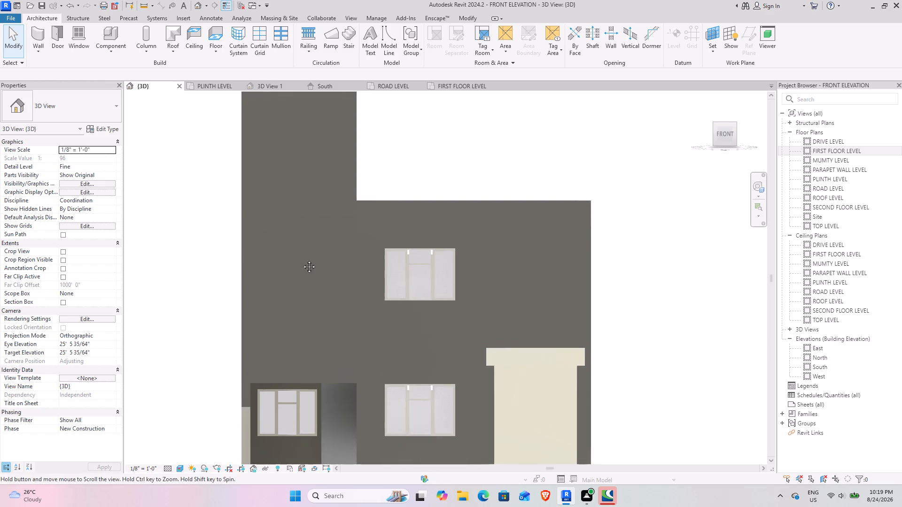
{"action": "middle_click_drag", "start_coordinate": [302, 260], "coordinate": [302, 263]}
{"action": "scroll", "coordinate": [302, 261], "scroll_direction": "down", "scroll_amount": 1}
{"action": "middle_click_drag", "start_coordinate": [302, 216], "coordinate": [301, 206]}
{"action": "scroll", "coordinate": [300, 265], "scroll_direction": "down", "scroll_amount": 1}
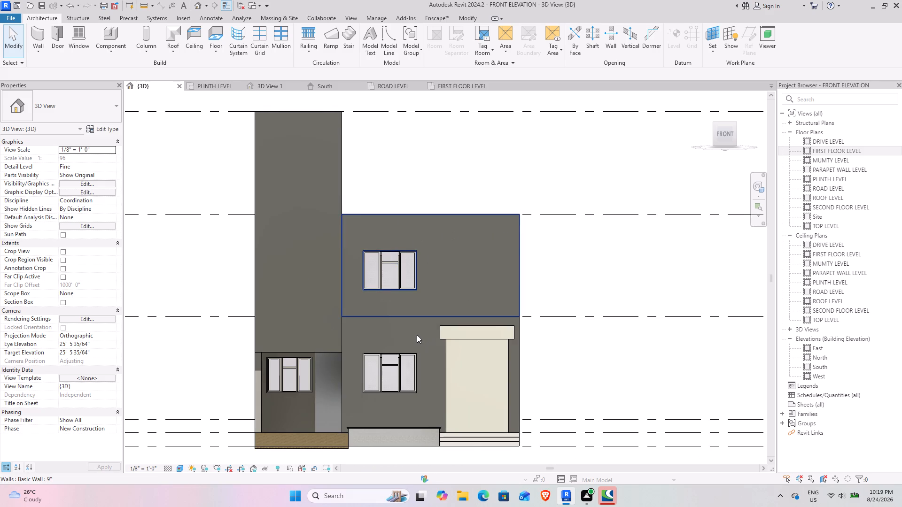
{"action": "middle_click_drag", "start_coordinate": [414, 333], "coordinate": [407, 307]}
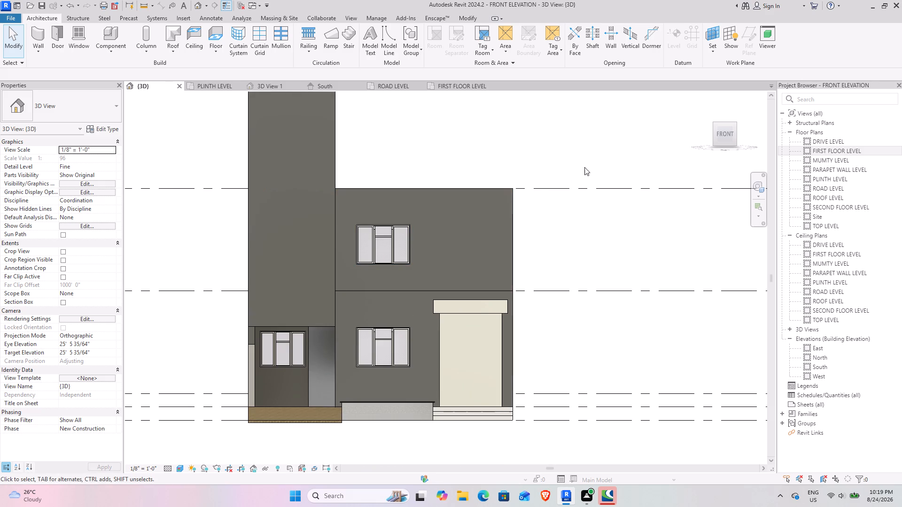
{"action": "middle_click_drag", "start_coordinate": [433, 140], "coordinate": [439, 167]}
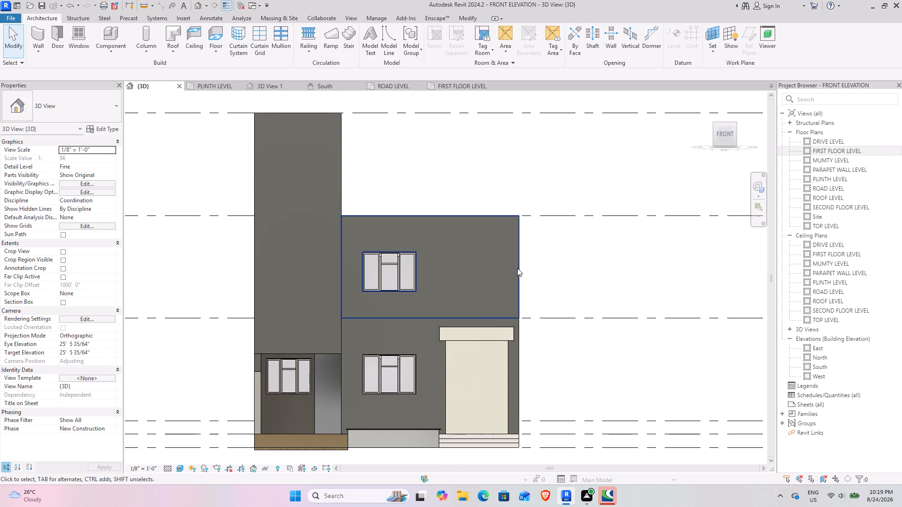
{"action": "scroll", "coordinate": [571, 290], "scroll_direction": "down", "scroll_amount": 7}
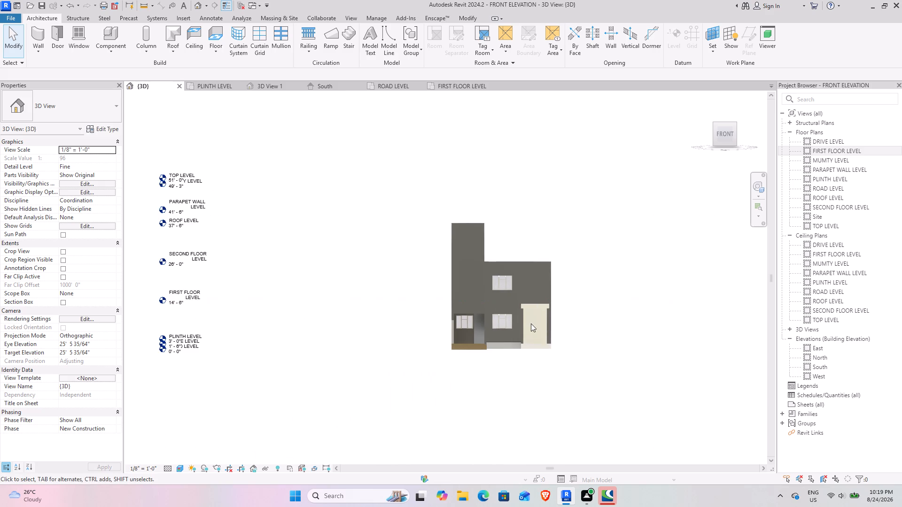
{"action": "scroll", "coordinate": [564, 270], "scroll_direction": "up", "scroll_amount": 5}
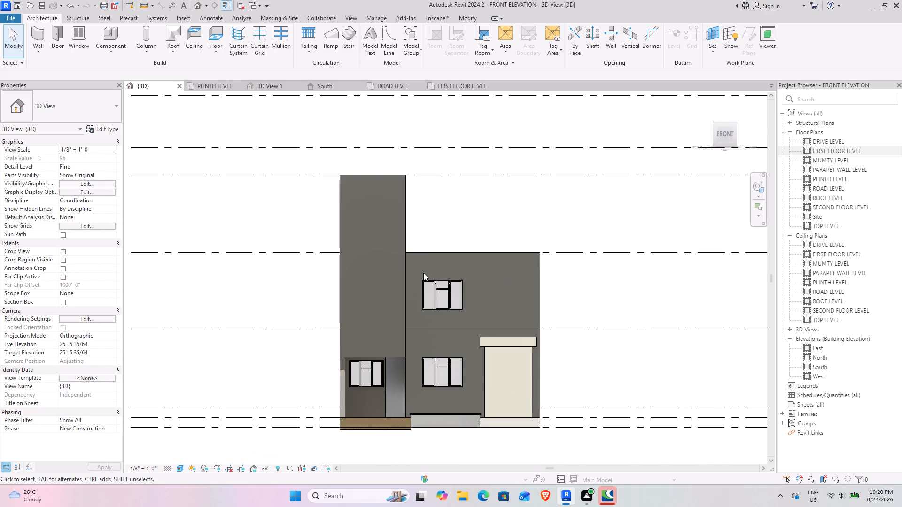
{"action": "scroll", "coordinate": [421, 273], "scroll_direction": "up", "scroll_amount": 2}
{"action": "middle_click_drag", "start_coordinate": [409, 264], "coordinate": [370, 208]}
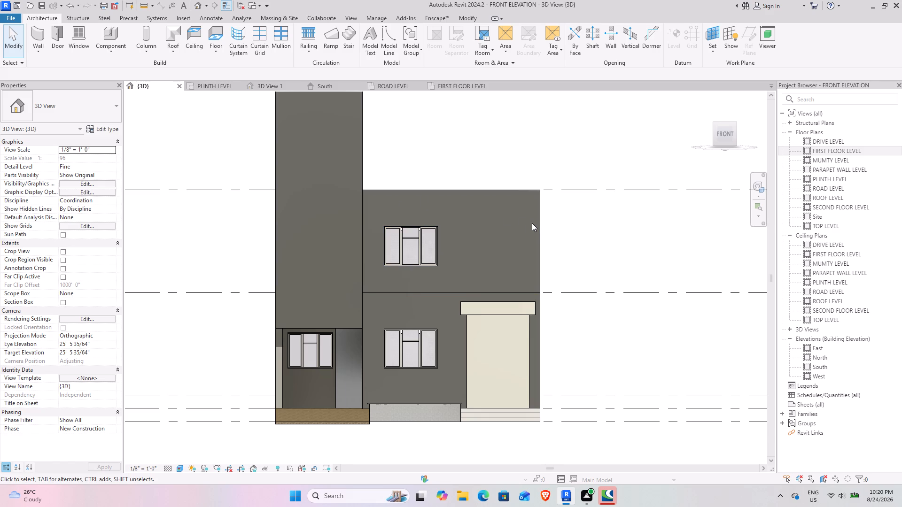
Inspect up close where the top of the first-floor front wall meets the stair tower.
{"action": "scroll", "coordinate": [358, 163], "scroll_direction": "up", "scroll_amount": 11}
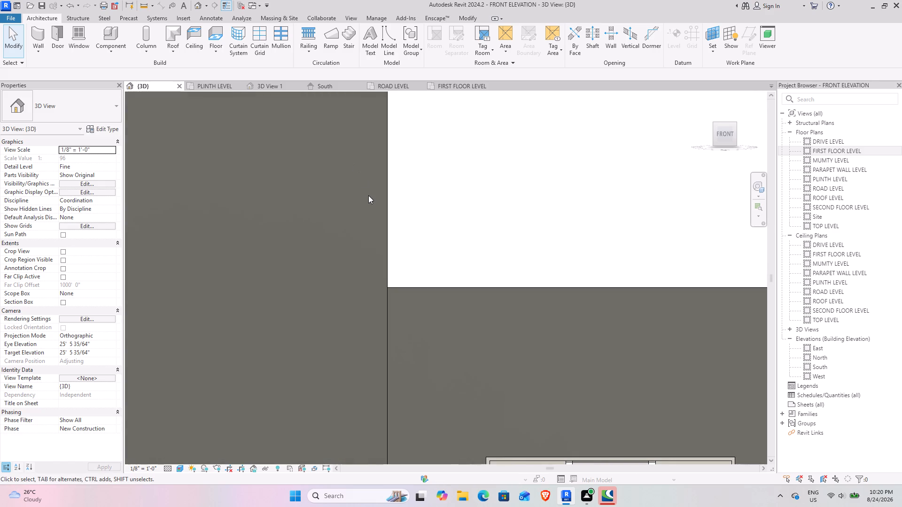
{"action": "scroll", "coordinate": [368, 196], "scroll_direction": "down", "scroll_amount": 6}
{"action": "middle_click_drag", "start_coordinate": [486, 184], "coordinate": [474, 182]}
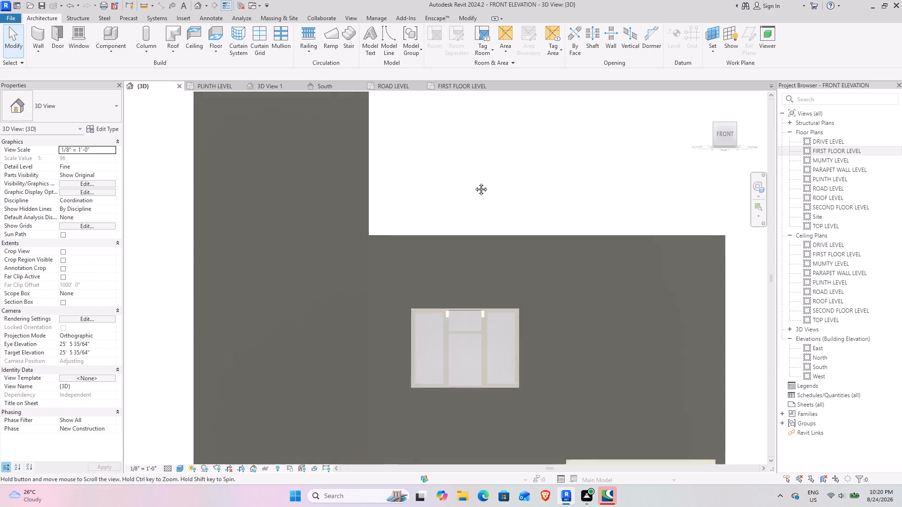
{"action": "middle_click_drag", "start_coordinate": [474, 182], "coordinate": [449, 167]}
{"action": "scroll", "coordinate": [447, 167], "scroll_direction": "down", "scroll_amount": 5}
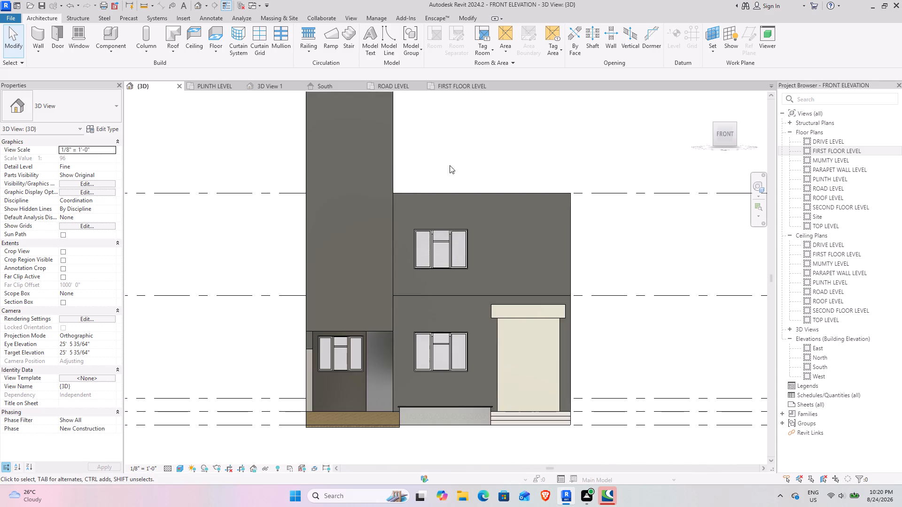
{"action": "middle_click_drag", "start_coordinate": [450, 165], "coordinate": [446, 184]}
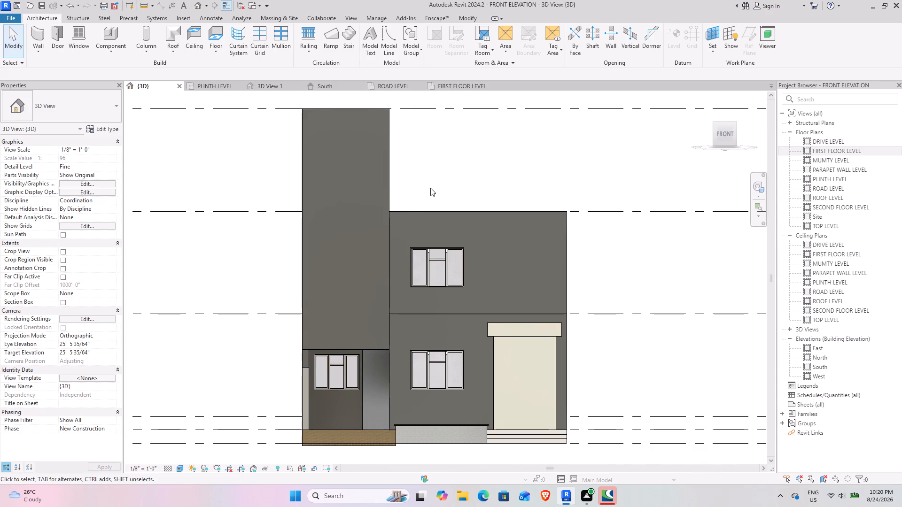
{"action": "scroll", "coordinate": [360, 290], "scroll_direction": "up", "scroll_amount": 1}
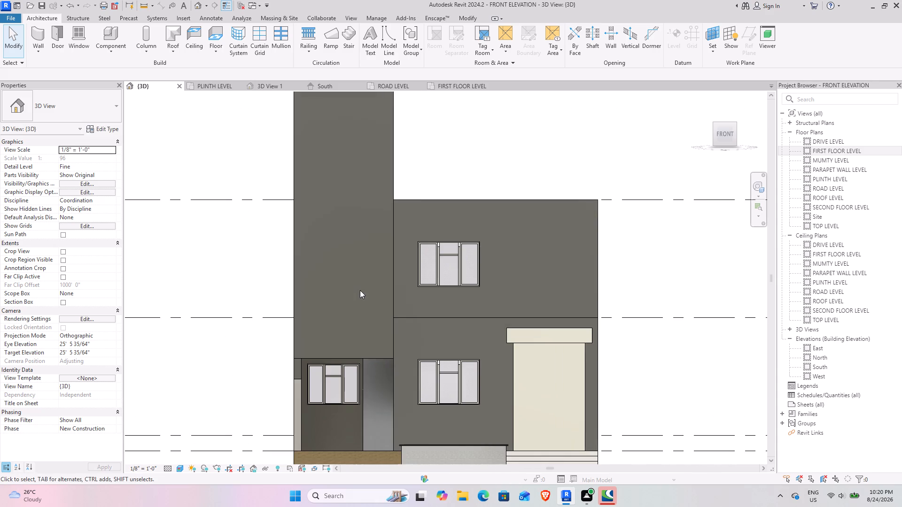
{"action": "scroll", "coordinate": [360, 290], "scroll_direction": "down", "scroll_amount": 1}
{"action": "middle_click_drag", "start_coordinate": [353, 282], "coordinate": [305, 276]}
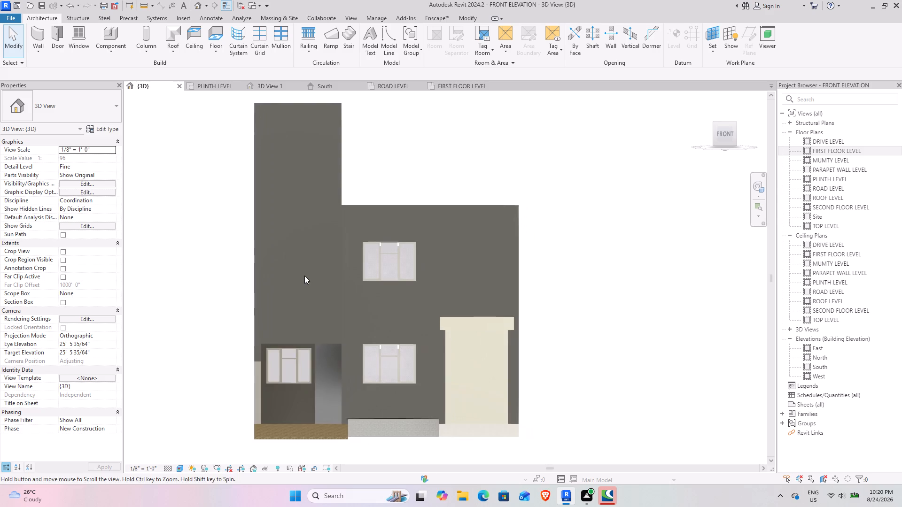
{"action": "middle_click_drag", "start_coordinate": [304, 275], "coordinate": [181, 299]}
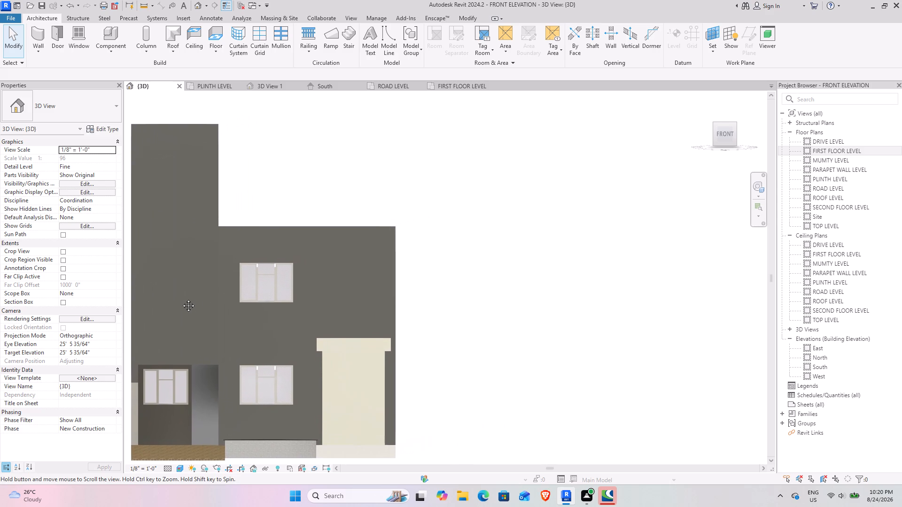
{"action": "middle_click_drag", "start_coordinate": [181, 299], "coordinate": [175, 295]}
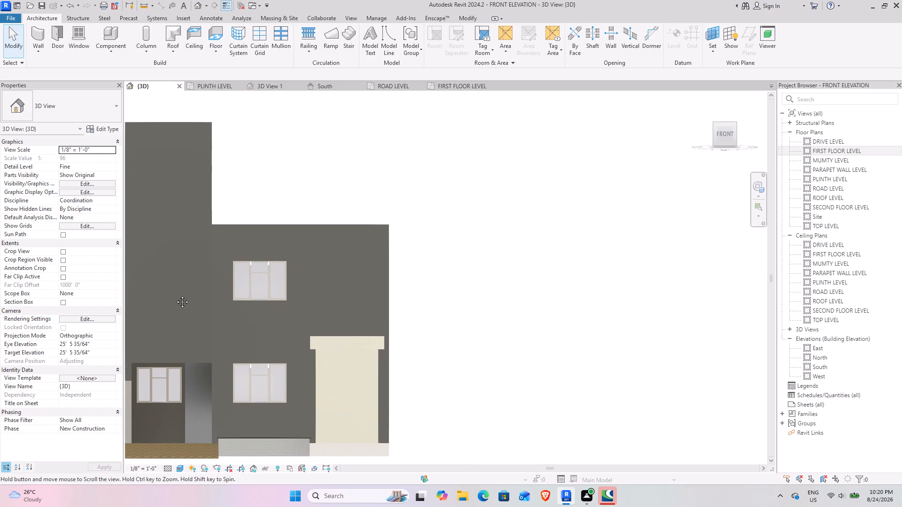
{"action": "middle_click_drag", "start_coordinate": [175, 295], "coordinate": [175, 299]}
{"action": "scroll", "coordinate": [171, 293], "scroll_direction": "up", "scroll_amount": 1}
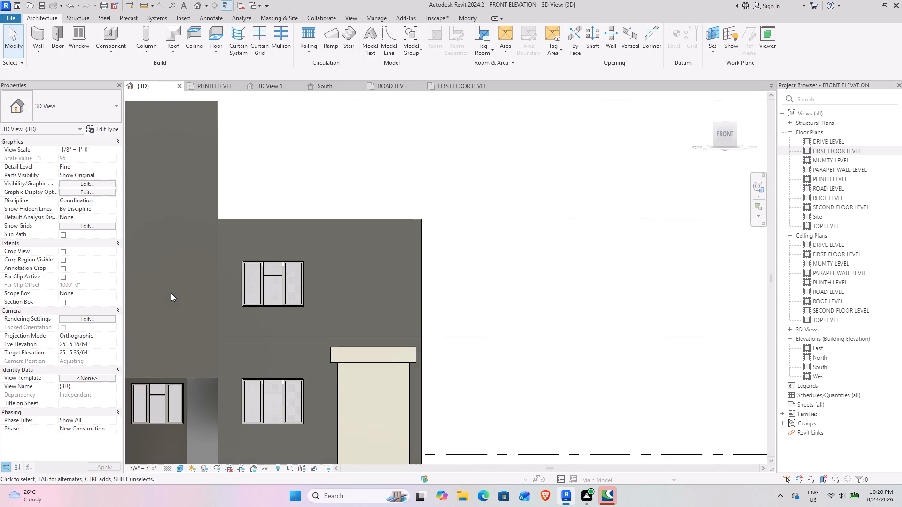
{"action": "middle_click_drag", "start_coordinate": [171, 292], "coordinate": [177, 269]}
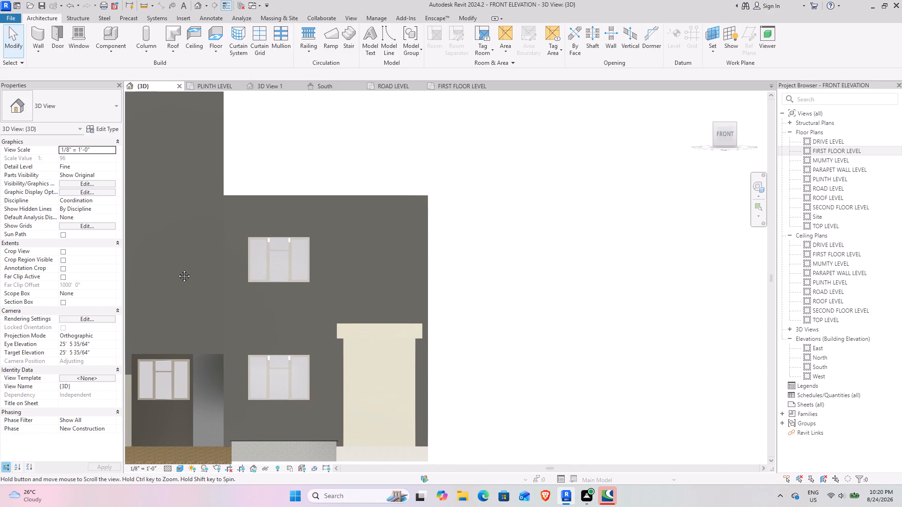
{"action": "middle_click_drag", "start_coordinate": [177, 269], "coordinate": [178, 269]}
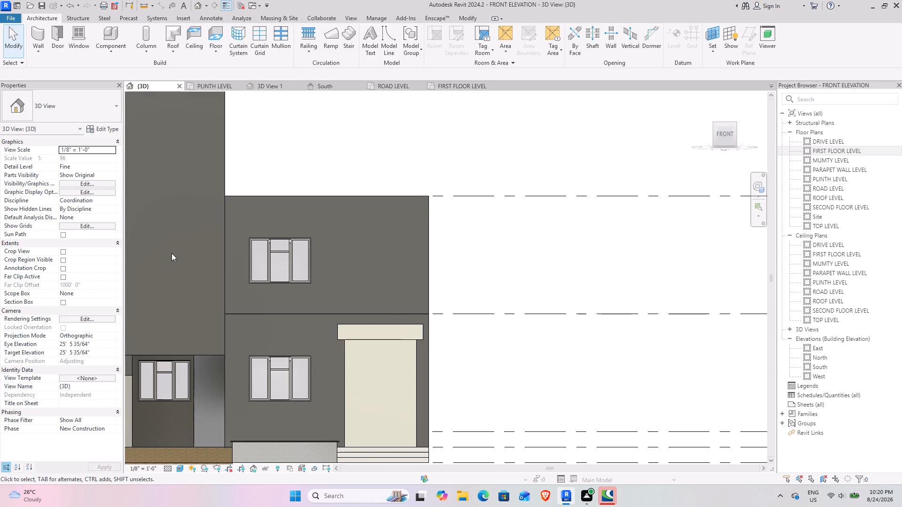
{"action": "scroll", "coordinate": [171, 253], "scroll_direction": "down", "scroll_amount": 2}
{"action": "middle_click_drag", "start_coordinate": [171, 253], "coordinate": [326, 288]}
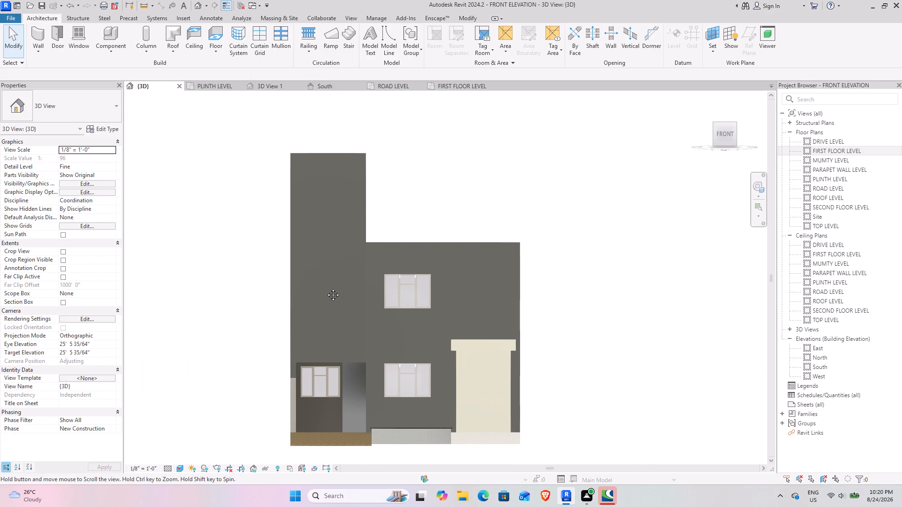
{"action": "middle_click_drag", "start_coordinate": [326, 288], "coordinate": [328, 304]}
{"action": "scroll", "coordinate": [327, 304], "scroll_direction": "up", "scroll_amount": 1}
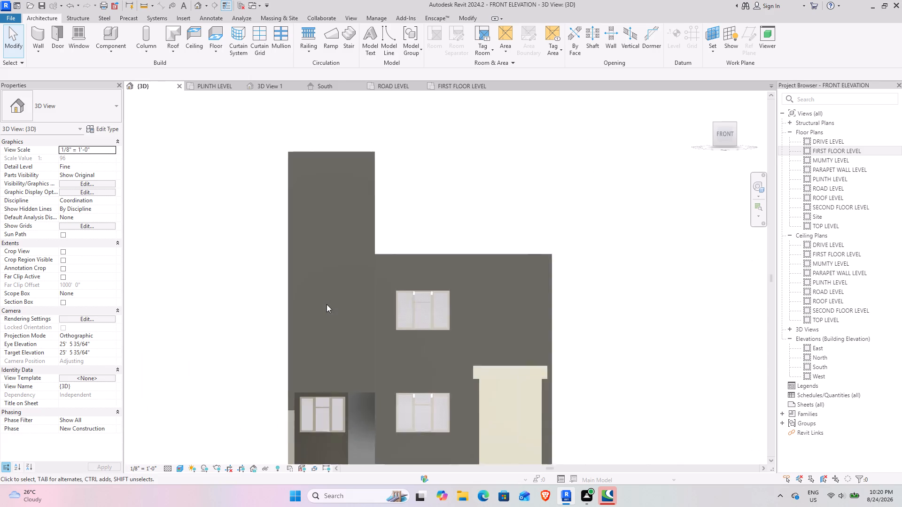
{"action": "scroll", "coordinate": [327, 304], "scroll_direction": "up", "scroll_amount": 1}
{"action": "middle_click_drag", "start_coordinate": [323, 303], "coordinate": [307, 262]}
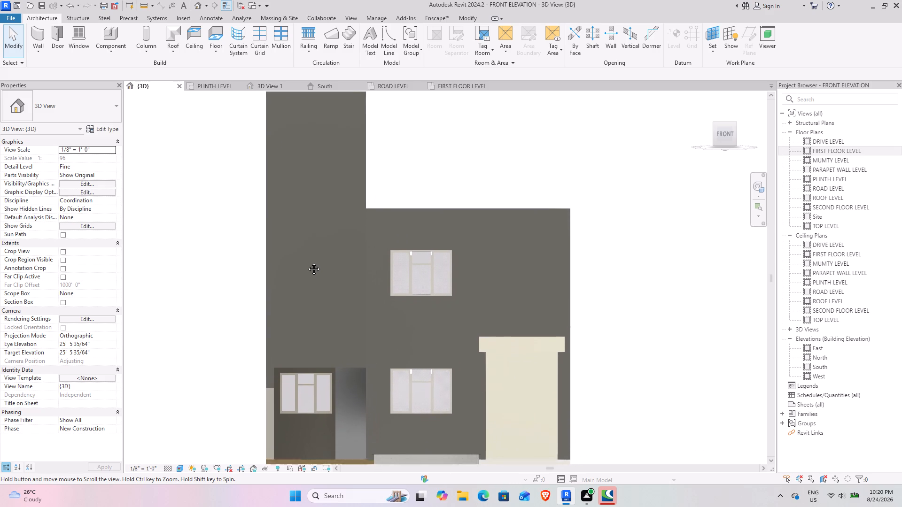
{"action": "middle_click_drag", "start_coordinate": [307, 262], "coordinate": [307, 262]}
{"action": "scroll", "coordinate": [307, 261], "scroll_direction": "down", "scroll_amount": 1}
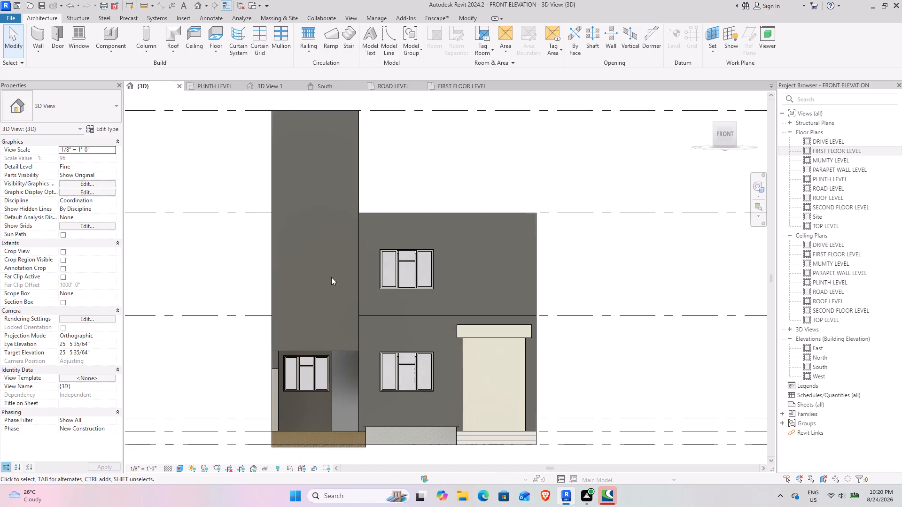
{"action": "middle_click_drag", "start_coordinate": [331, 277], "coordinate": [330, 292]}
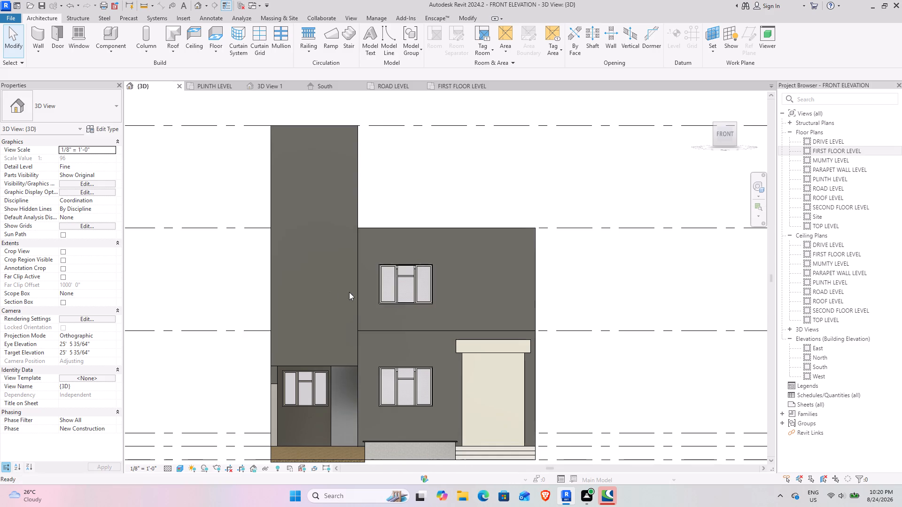
Check the properties and level constraints of the first-floor front wall.
{"action": "scroll", "coordinate": [396, 236], "scroll_direction": "up", "scroll_amount": 4}
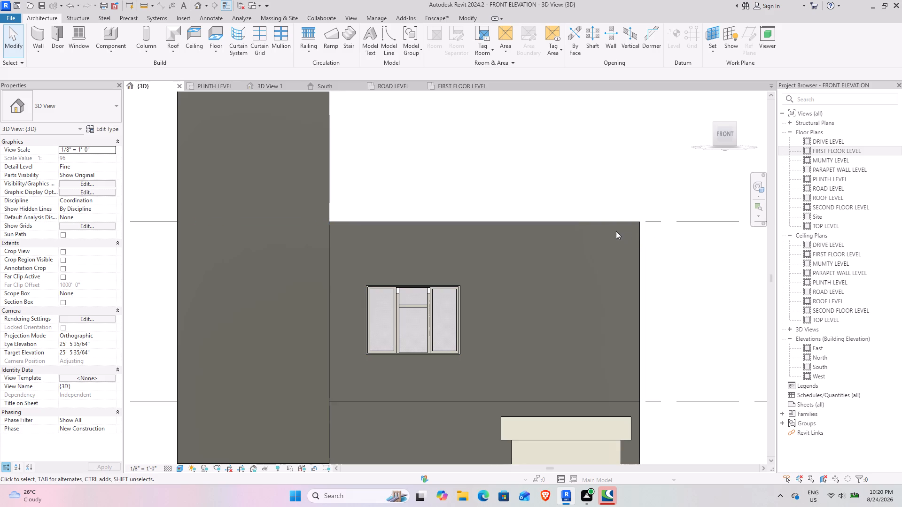
{"action": "left_click", "coordinate": [521, 220]}
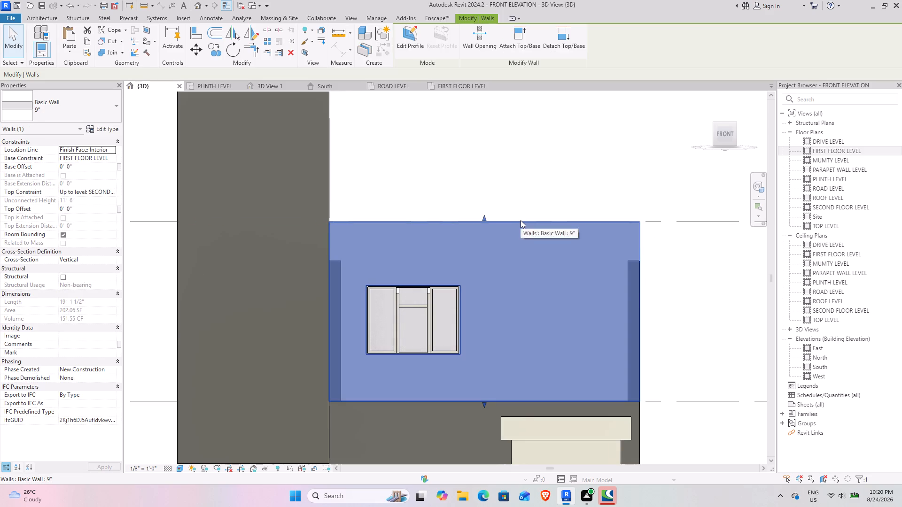
{"action": "left_click", "coordinate": [463, 131]}
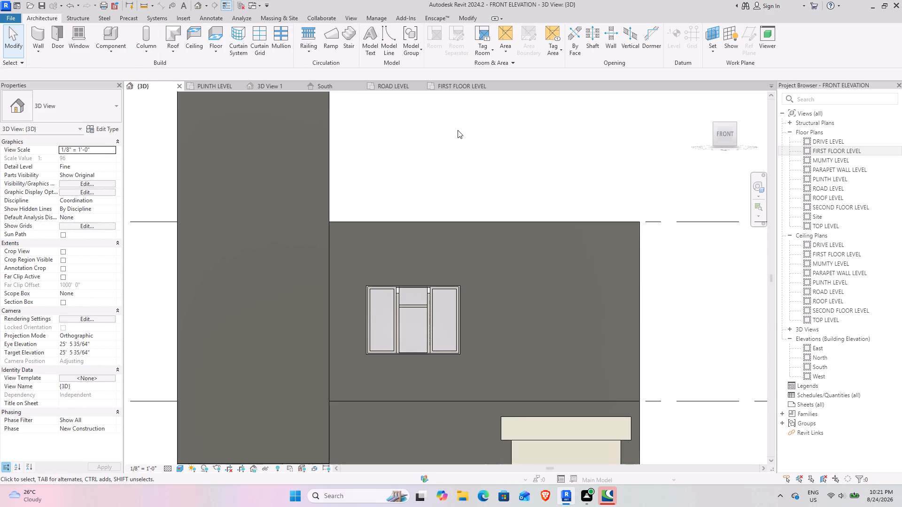
Examine the whole front elevation again, comparing the stair tower and first-floor wall heights with the upper levels.
{"action": "scroll", "coordinate": [293, 205], "scroll_direction": "down", "scroll_amount": 3}
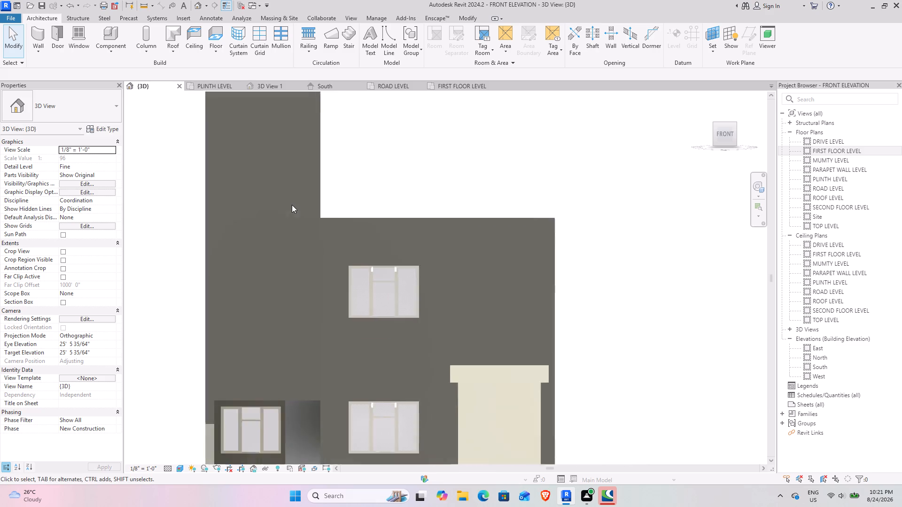
{"action": "scroll", "coordinate": [292, 205], "scroll_direction": "down", "scroll_amount": 4}
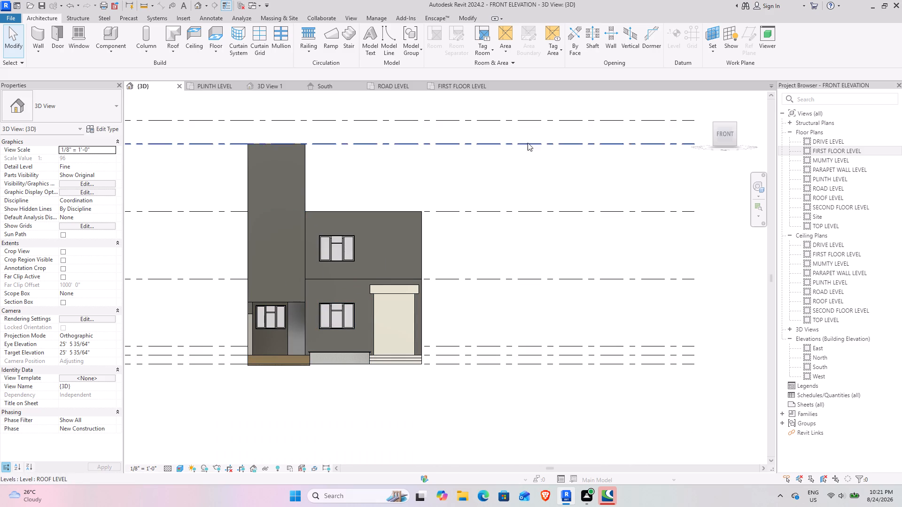
{"action": "scroll", "coordinate": [269, 191], "scroll_direction": "up", "scroll_amount": 3}
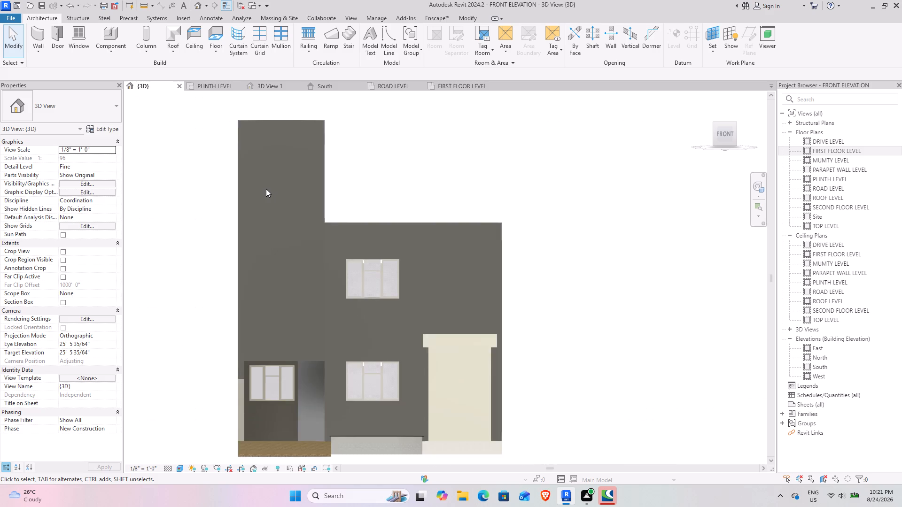
{"action": "scroll", "coordinate": [266, 189], "scroll_direction": "up", "scroll_amount": 1}
{"action": "middle_click_drag", "start_coordinate": [263, 188], "coordinate": [306, 182]}
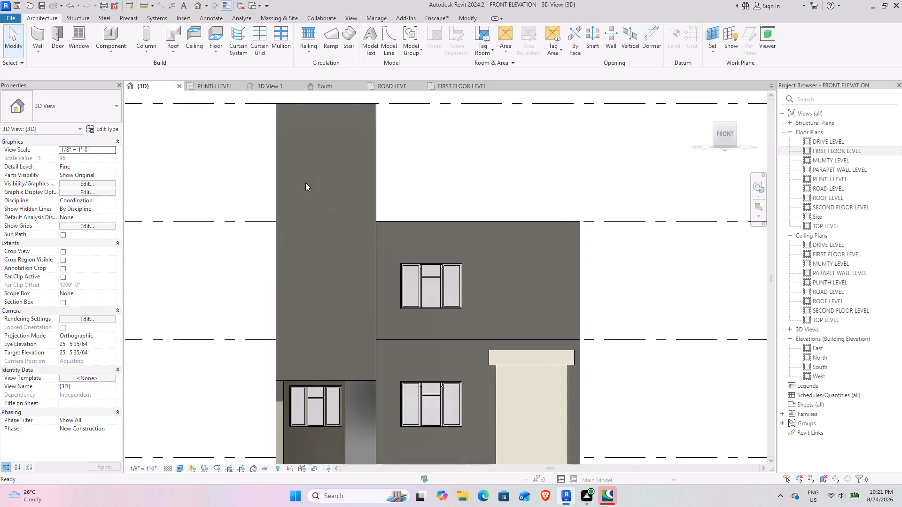
{"action": "scroll", "coordinate": [304, 184], "scroll_direction": "down", "scroll_amount": 2}
{"action": "middle_click_drag", "start_coordinate": [298, 175], "coordinate": [299, 188]}
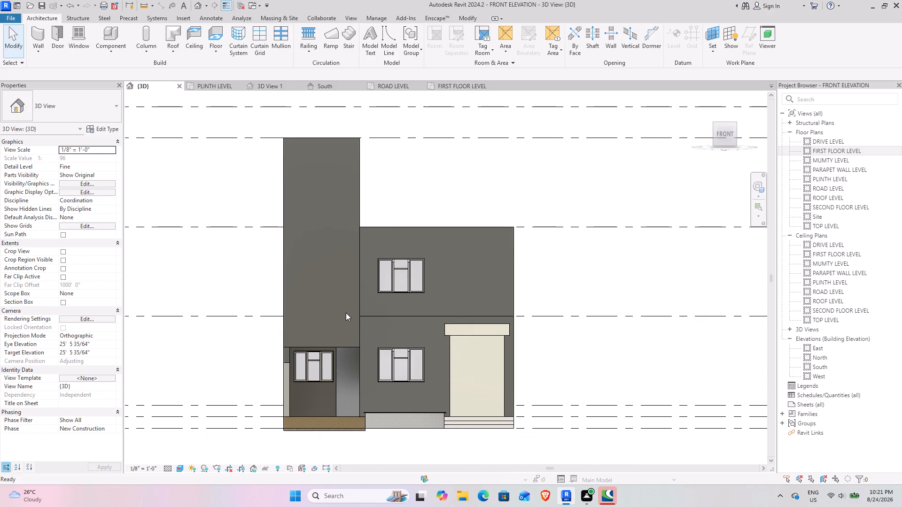
{"action": "scroll", "coordinate": [343, 312], "scroll_direction": "up", "scroll_amount": 1}
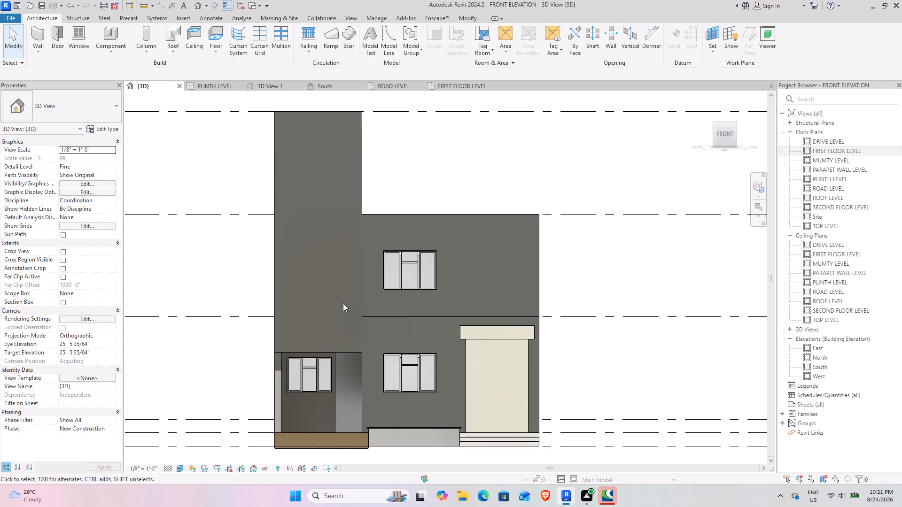
Examine the front elevation again, comparing the stair tower and its recessed ground-floor bay with the adjoining walls and windows.
{"action": "scroll", "coordinate": [330, 292], "scroll_direction": "up", "scroll_amount": 1}
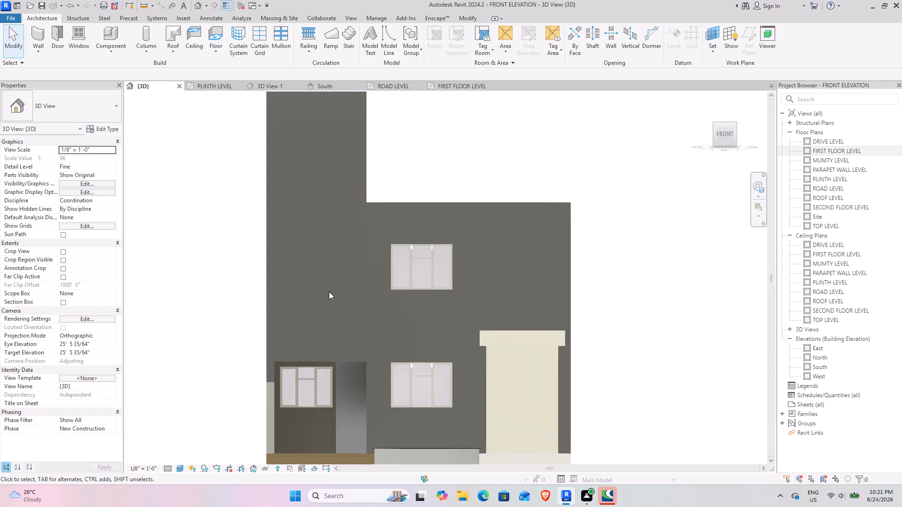
{"action": "middle_click_drag", "start_coordinate": [308, 285], "coordinate": [312, 277]}
{"action": "scroll", "coordinate": [312, 277], "scroll_direction": "down", "scroll_amount": 2}
{"action": "scroll", "coordinate": [310, 261], "scroll_direction": "up", "scroll_amount": 2}
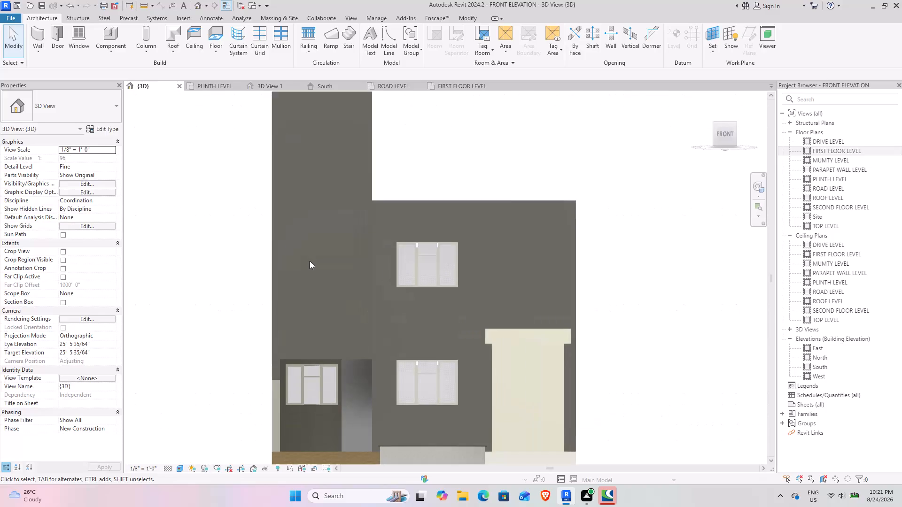
{"action": "middle_click_drag", "start_coordinate": [300, 276], "coordinate": [319, 270]}
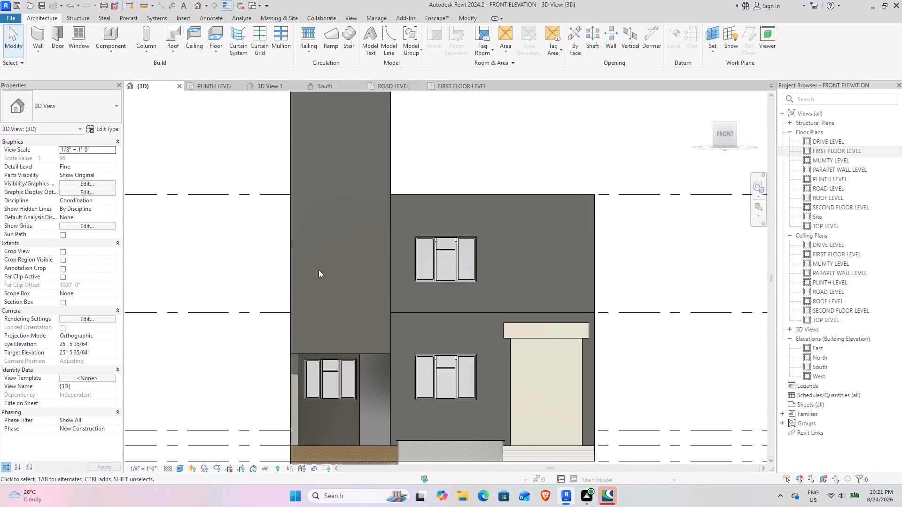
{"action": "scroll", "coordinate": [319, 270], "scroll_direction": "down", "scroll_amount": 1}
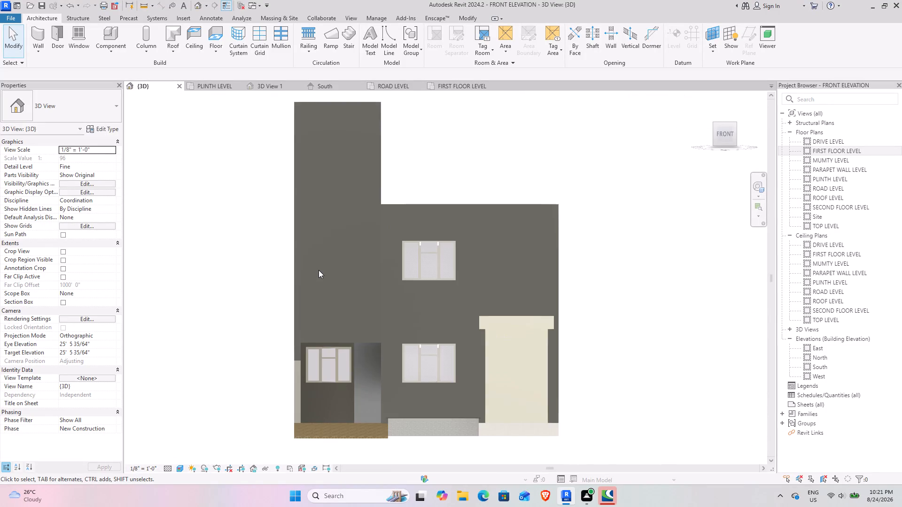
{"action": "middle_click_drag", "start_coordinate": [322, 264], "coordinate": [322, 253]}
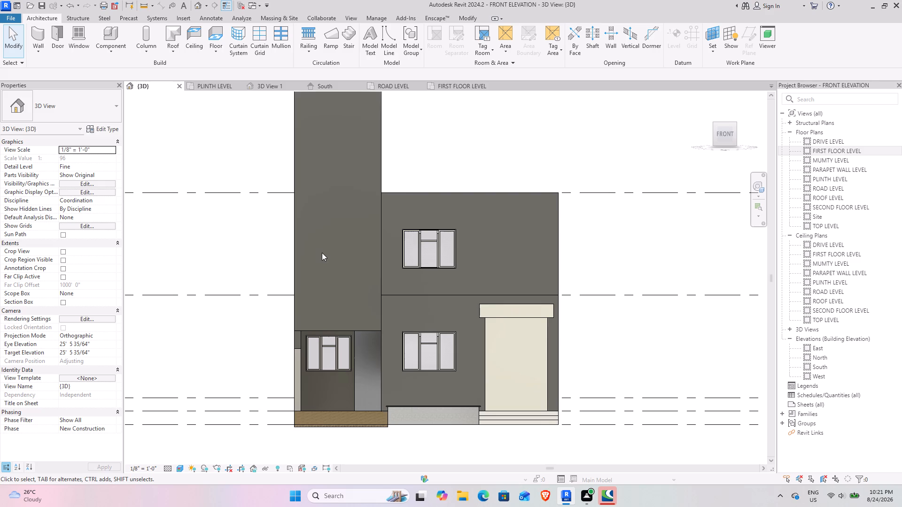
{"action": "middle_click_drag", "start_coordinate": [330, 251], "coordinate": [330, 281]}
{"action": "scroll", "coordinate": [373, 386], "scroll_direction": "up", "scroll_amount": 1}
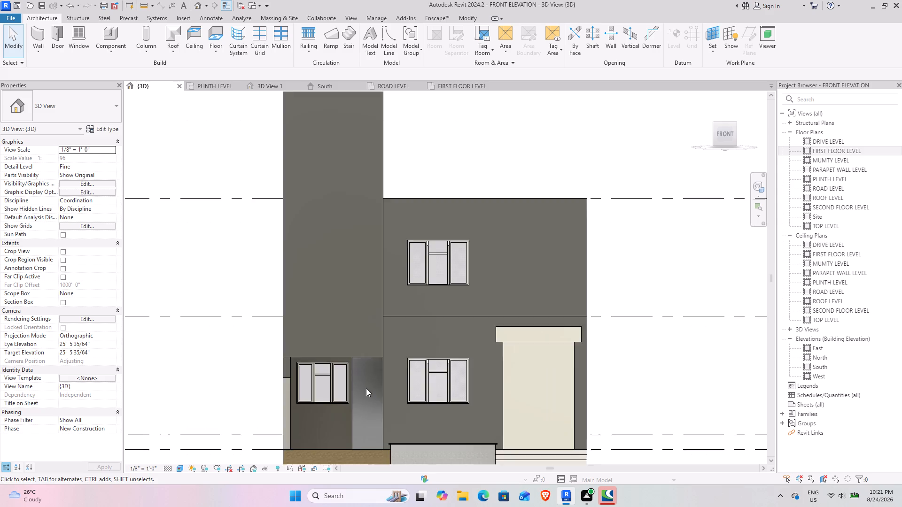
{"action": "middle_click_drag", "start_coordinate": [361, 384], "coordinate": [367, 382]}
{"action": "scroll", "coordinate": [358, 299], "scroll_direction": "down", "scroll_amount": 2}
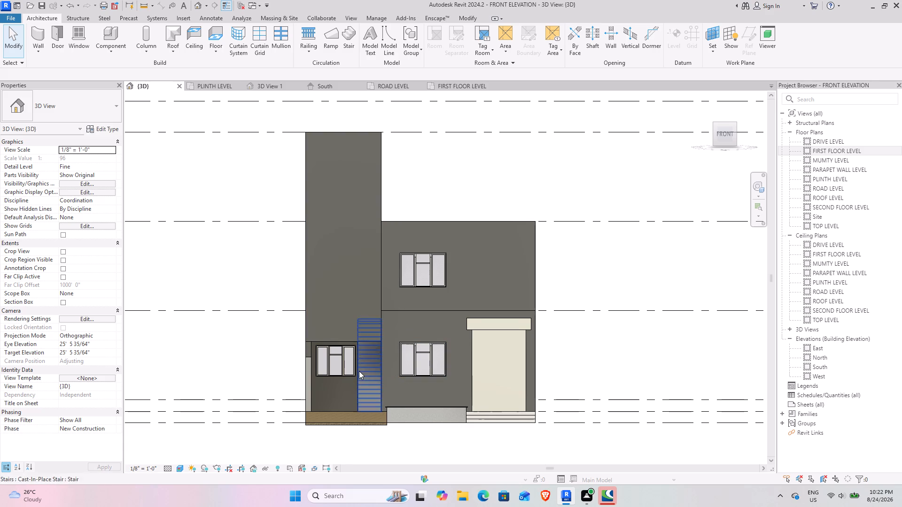
{"action": "scroll", "coordinate": [336, 387], "scroll_direction": "up", "scroll_amount": 3}
{"action": "middle_click_drag", "start_coordinate": [342, 223], "coordinate": [341, 249]}
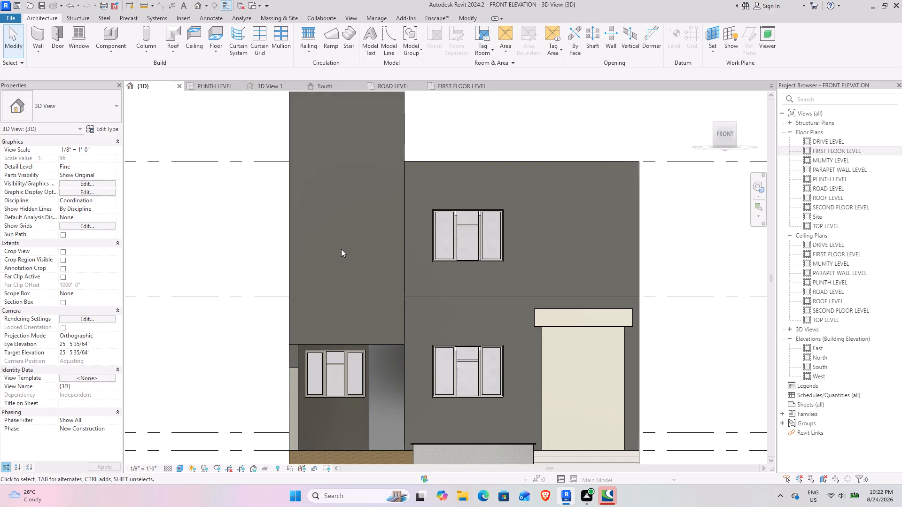
{"action": "scroll", "coordinate": [356, 219], "scroll_direction": "down", "scroll_amount": 1}
{"action": "middle_click_drag", "start_coordinate": [356, 219], "coordinate": [352, 187]}
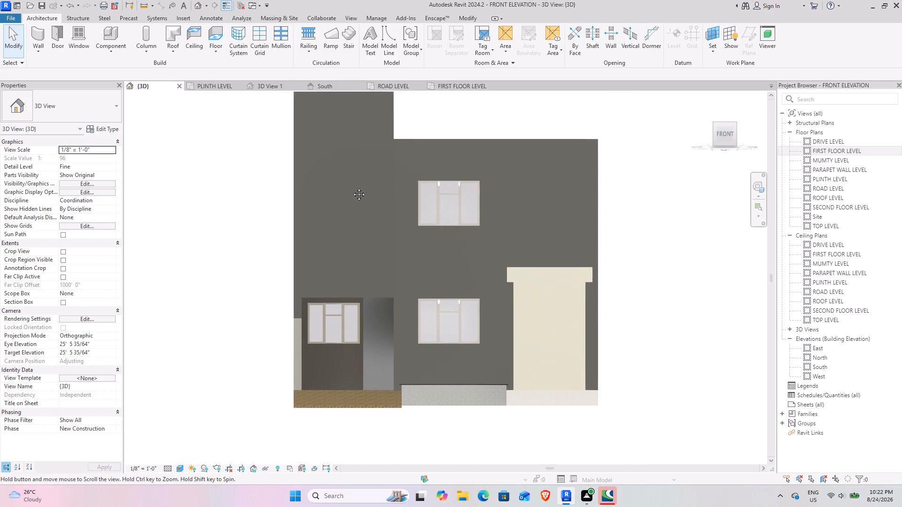
{"action": "middle_click_drag", "start_coordinate": [352, 187], "coordinate": [339, 246]}
{"action": "middle_click_drag", "start_coordinate": [348, 178], "coordinate": [342, 193]}
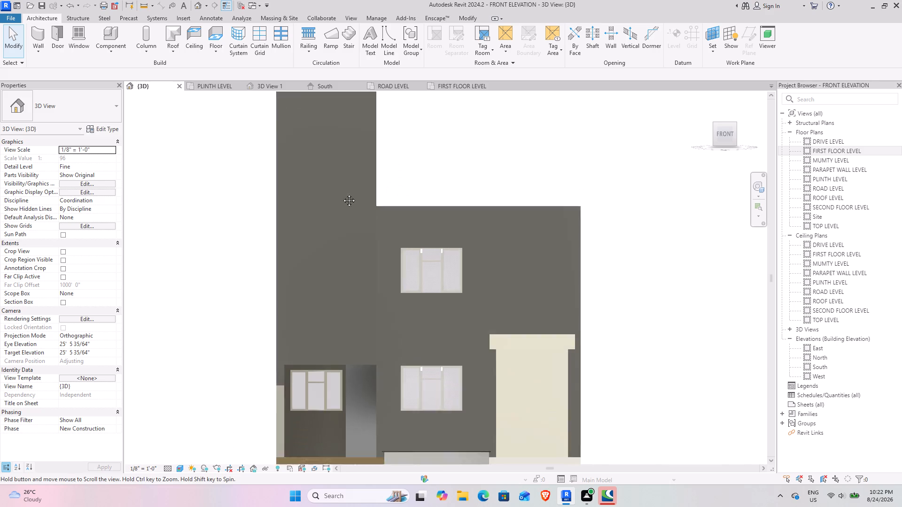
{"action": "middle_click_drag", "start_coordinate": [342, 193], "coordinate": [345, 284]}
{"action": "middle_click_drag", "start_coordinate": [430, 364], "coordinate": [400, 174]}
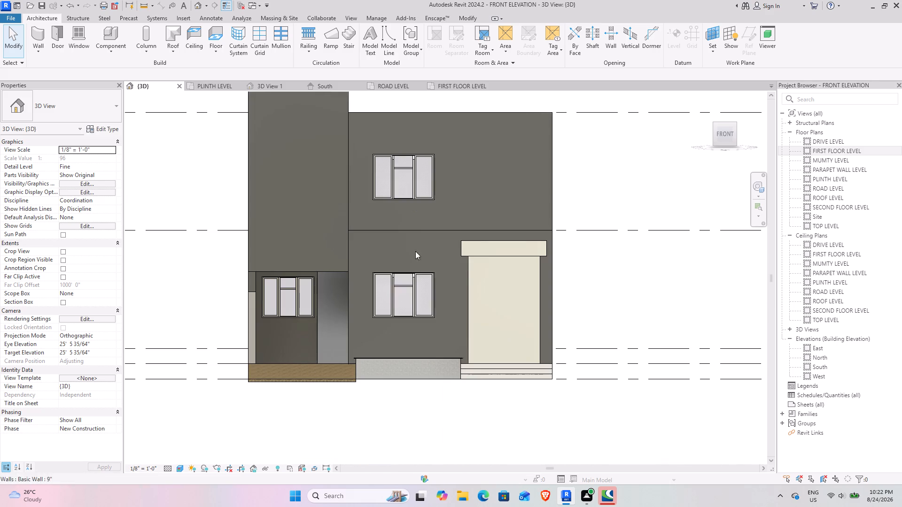
{"action": "middle_click_drag", "start_coordinate": [370, 282], "coordinate": [390, 376]}
{"action": "middle_click_drag", "start_coordinate": [353, 267], "coordinate": [366, 258]}
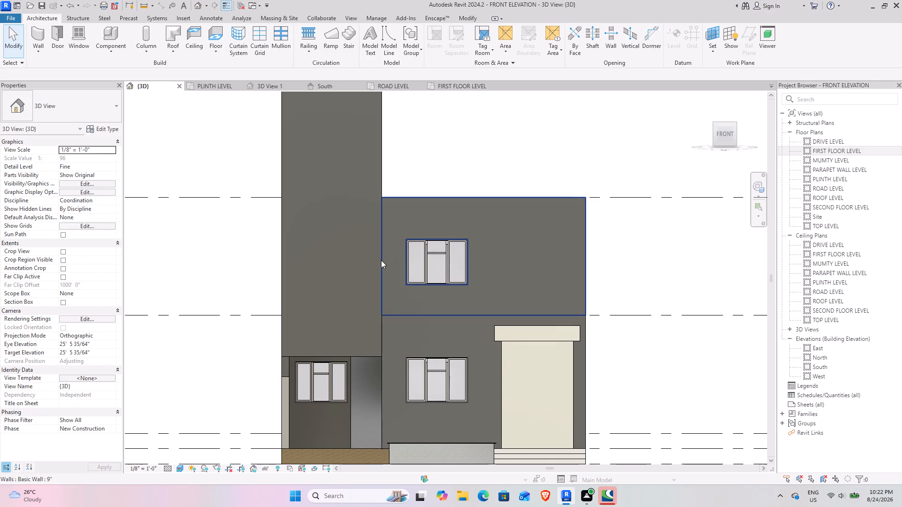
{"action": "middle_click_drag", "start_coordinate": [373, 257], "coordinate": [361, 239]}
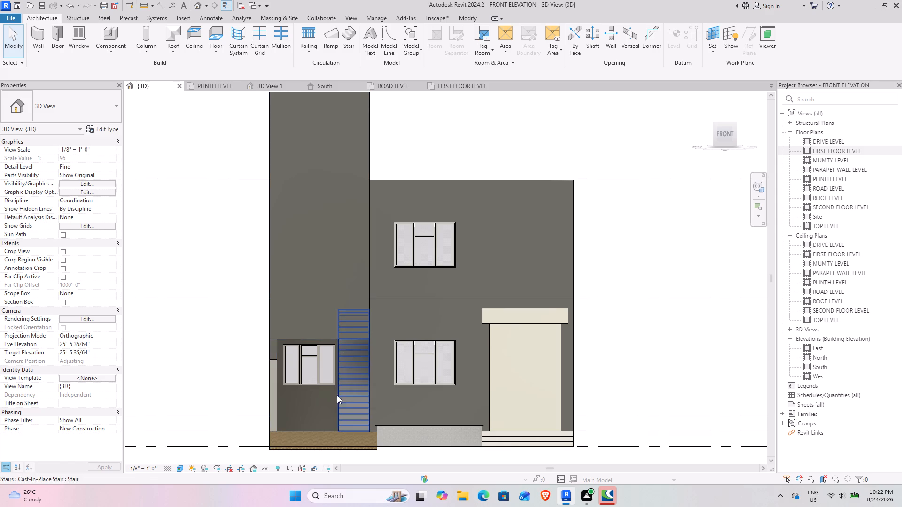
Inspect the base of the front elevation up close and check the properties of the entrance steps below the tall opening.
{"action": "scroll", "coordinate": [358, 457], "scroll_direction": "up", "scroll_amount": 3}
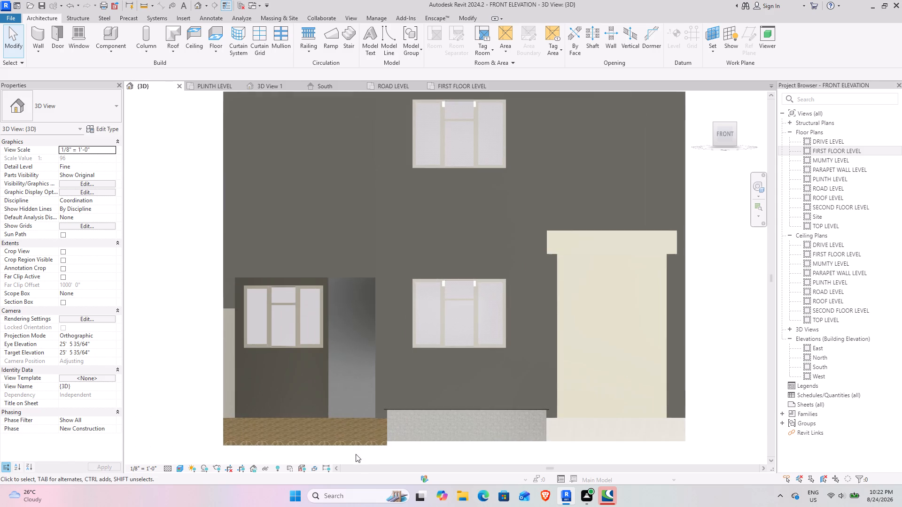
{"action": "scroll", "coordinate": [347, 439], "scroll_direction": "up", "scroll_amount": 3}
{"action": "middle_click_drag", "start_coordinate": [325, 422], "coordinate": [372, 353]}
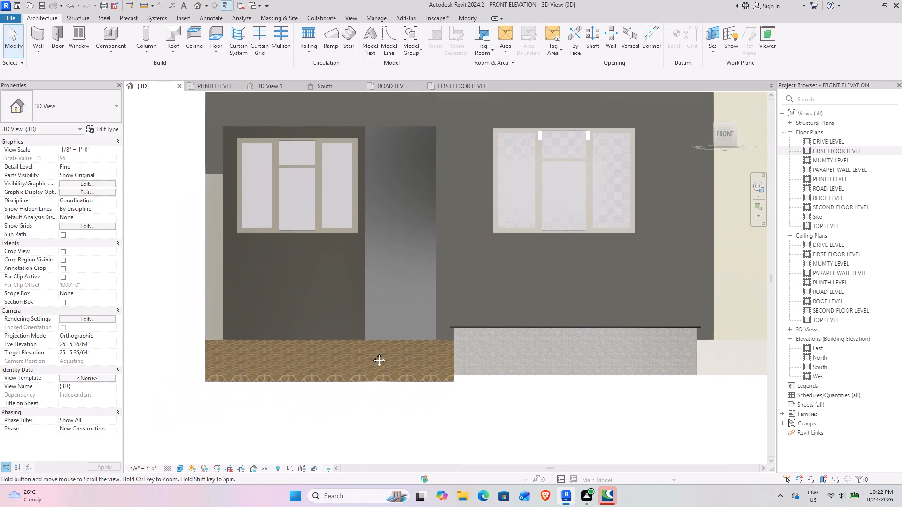
{"action": "middle_click_drag", "start_coordinate": [372, 353], "coordinate": [378, 347]}
{"action": "scroll", "coordinate": [459, 336], "scroll_direction": "down", "scroll_amount": 2}
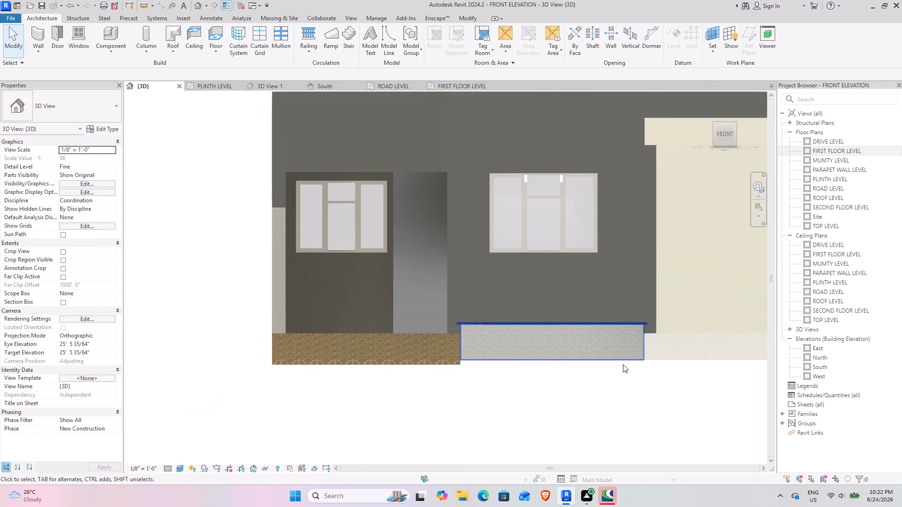
{"action": "middle_click_drag", "start_coordinate": [605, 364], "coordinate": [227, 380]}
{"action": "scroll", "coordinate": [554, 375], "scroll_direction": "down", "scroll_amount": 2}
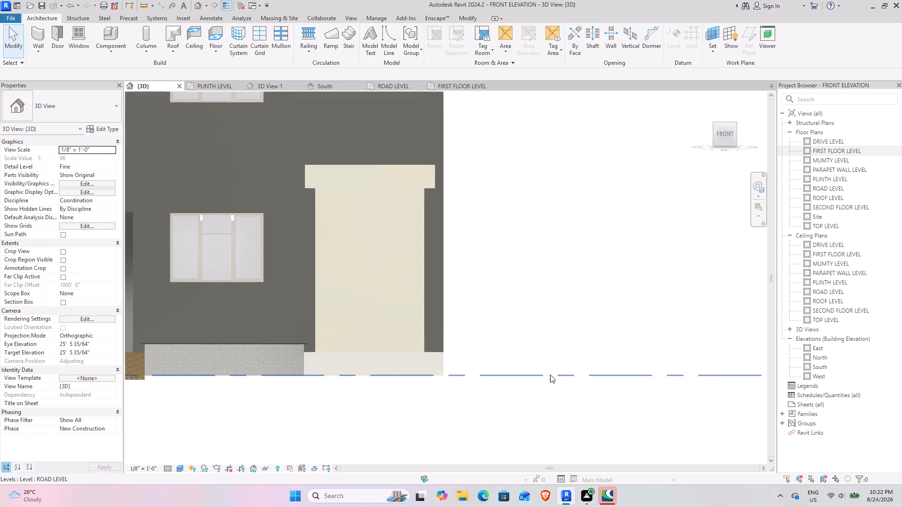
{"action": "scroll", "coordinate": [436, 359], "scroll_direction": "up", "scroll_amount": 7}
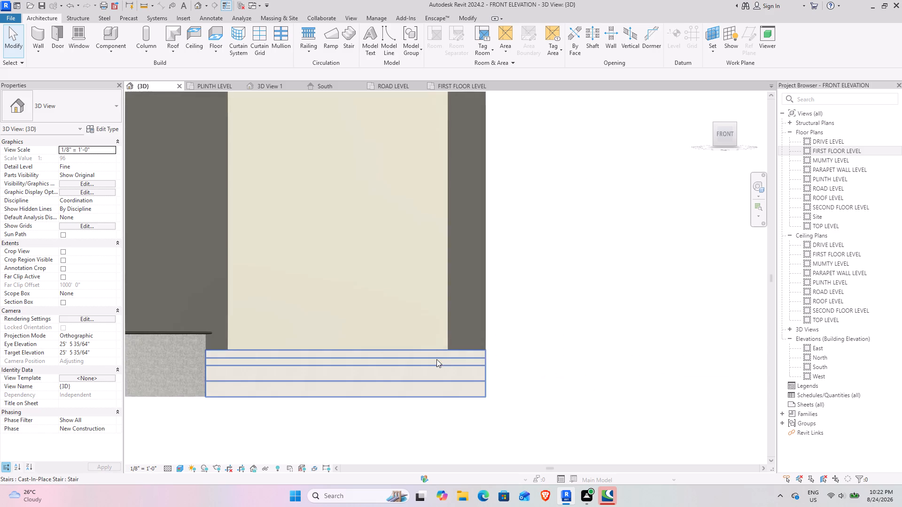
{"action": "left_click", "coordinate": [430, 367]}
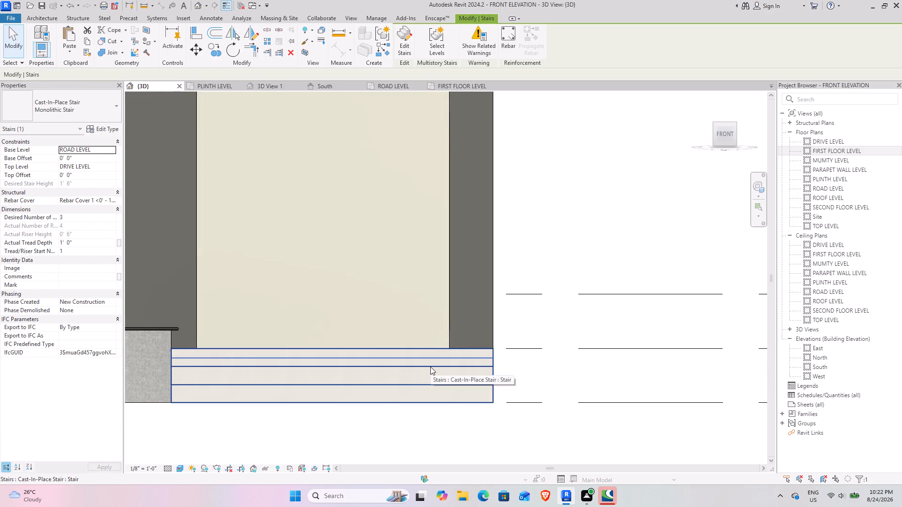
{"action": "left_click", "coordinate": [550, 213]}
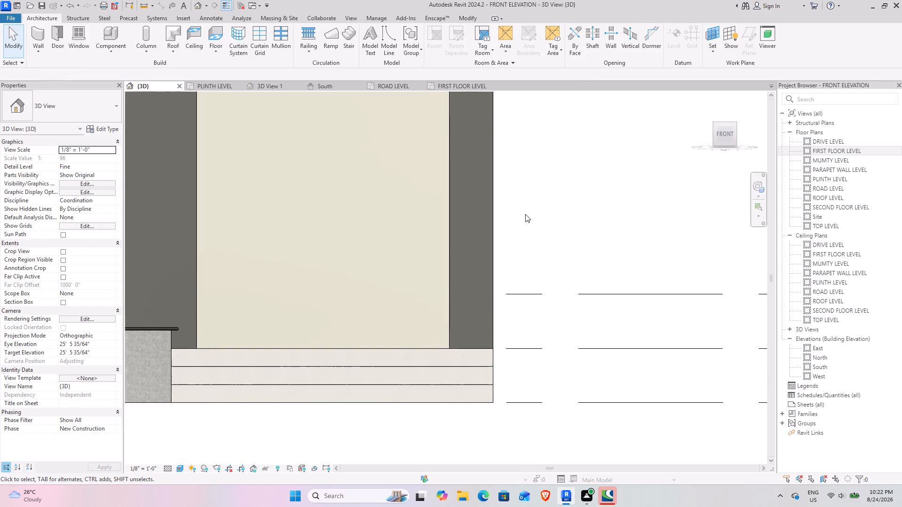
Examine the whole front elevation from the entrance steps to the top of the stair tower against the level lines.
{"action": "scroll", "coordinate": [525, 214], "scroll_direction": "down", "scroll_amount": 8}
{"action": "middle_click_drag", "start_coordinate": [436, 247], "coordinate": [452, 292]}
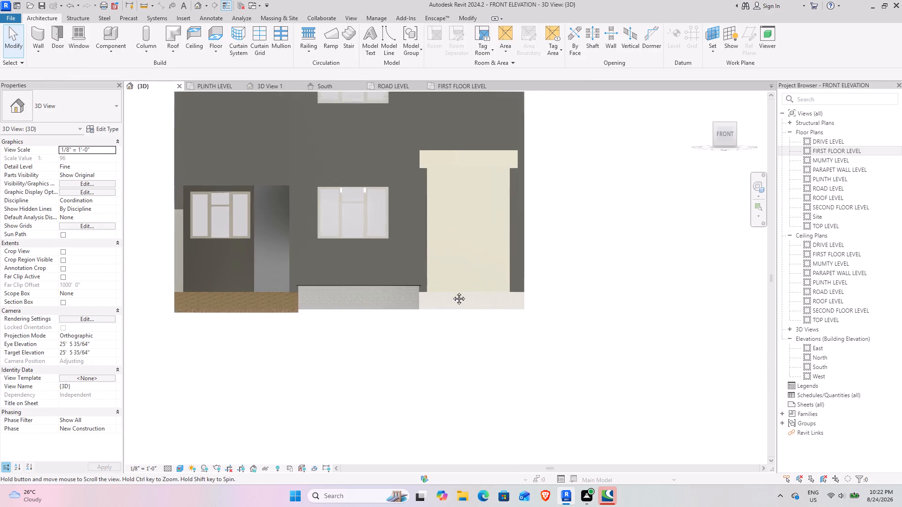
{"action": "middle_click_drag", "start_coordinate": [452, 292], "coordinate": [482, 383]}
{"action": "middle_click_drag", "start_coordinate": [399, 245], "coordinate": [437, 332]}
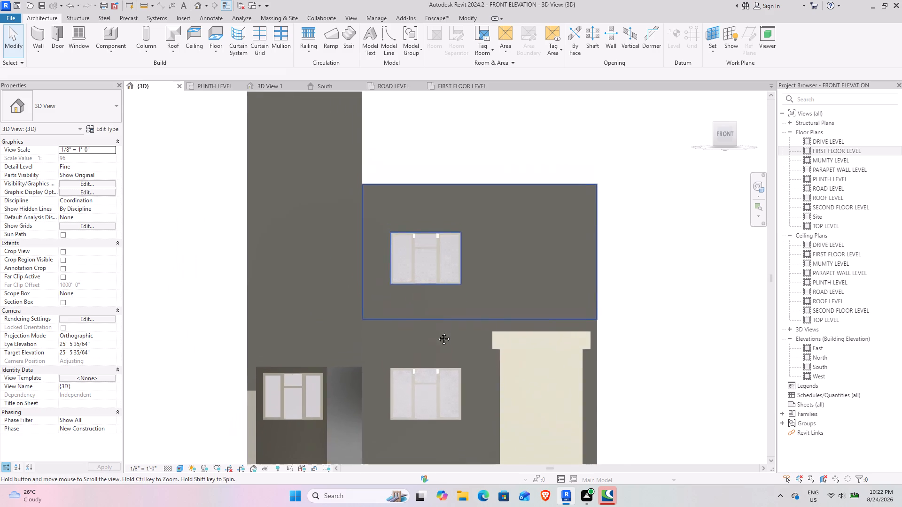
{"action": "middle_click_drag", "start_coordinate": [437, 332], "coordinate": [462, 445]}
{"action": "middle_click_drag", "start_coordinate": [453, 440], "coordinate": [432, 318]}
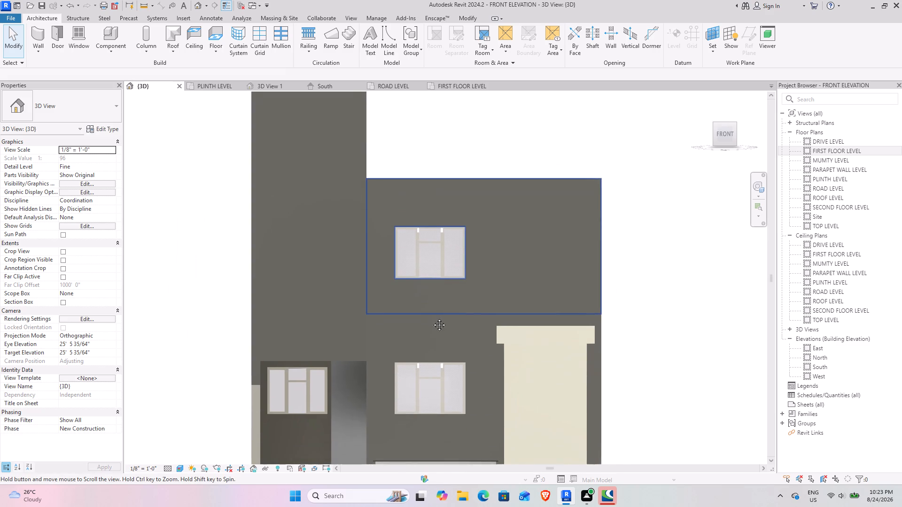
{"action": "middle_click_drag", "start_coordinate": [432, 318], "coordinate": [449, 414]}
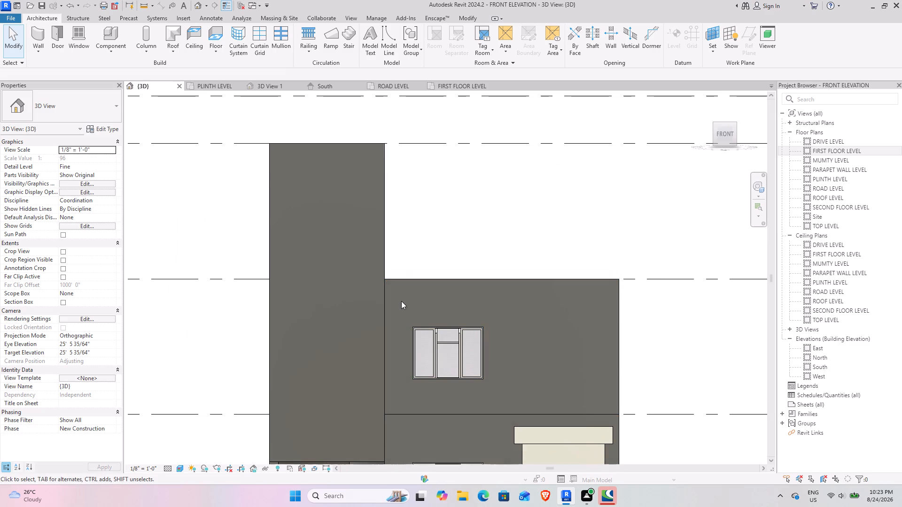
{"action": "scroll", "coordinate": [401, 297], "scroll_direction": "down", "scroll_amount": 3}
{"action": "middle_click_drag", "start_coordinate": [452, 380], "coordinate": [436, 319]}
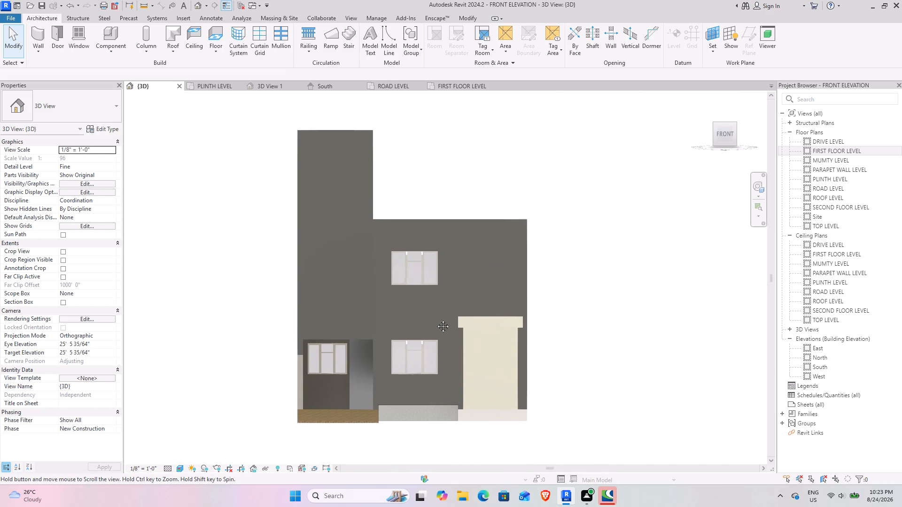
{"action": "middle_click_drag", "start_coordinate": [436, 319], "coordinate": [436, 324]}
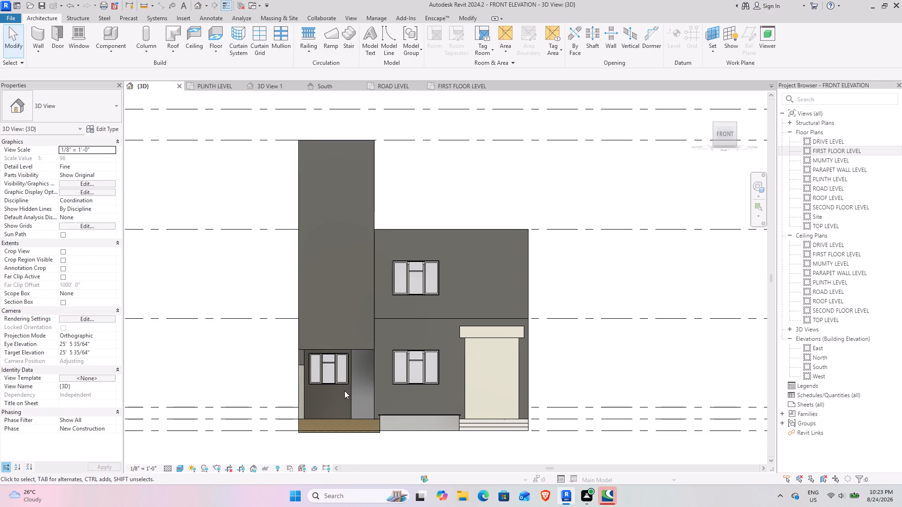
{"action": "scroll", "coordinate": [344, 391], "scroll_direction": "up", "scroll_amount": 2}
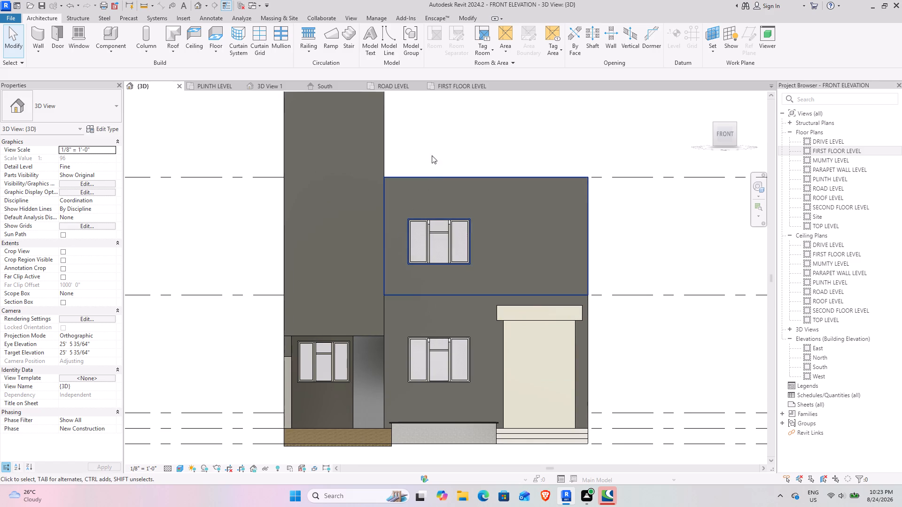
{"action": "middle_click_drag", "start_coordinate": [424, 150], "coordinate": [424, 184]}
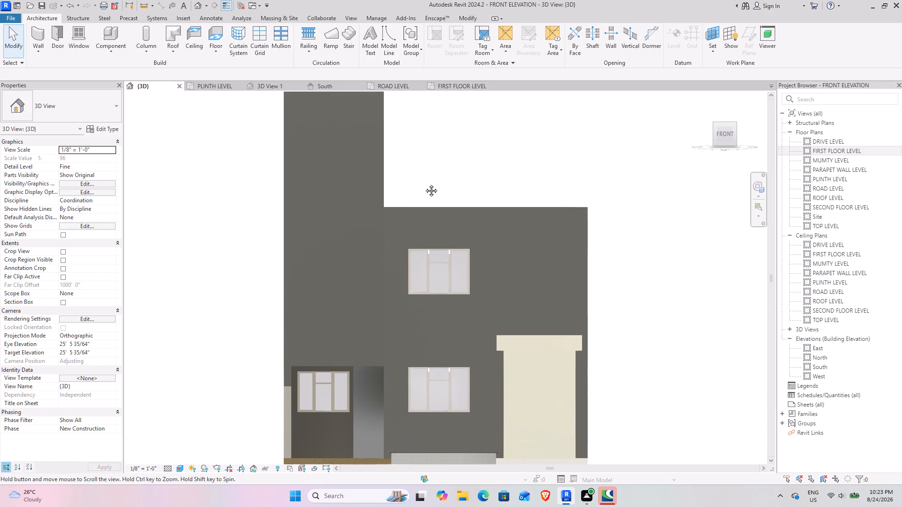
{"action": "middle_click_drag", "start_coordinate": [424, 184], "coordinate": [426, 167]}
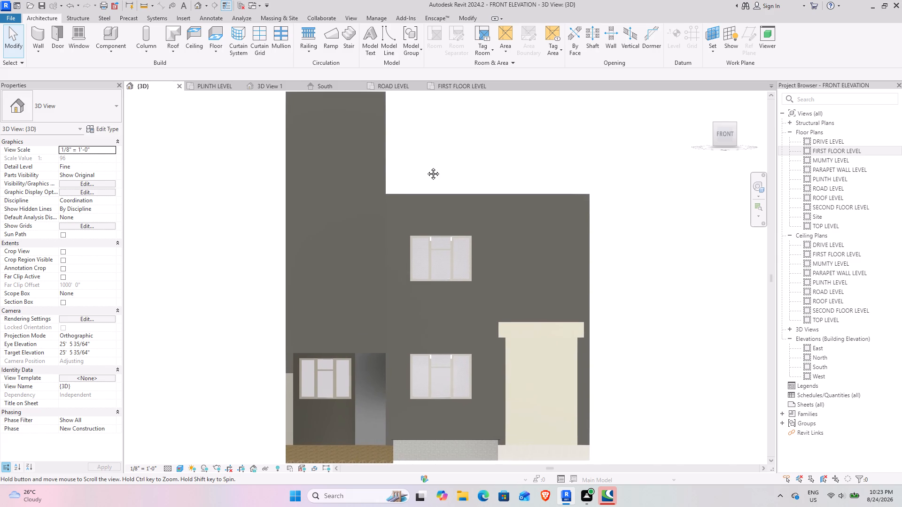
{"action": "middle_click_drag", "start_coordinate": [426, 167], "coordinate": [426, 168]}
{"action": "scroll", "coordinate": [426, 168], "scroll_direction": "down", "scroll_amount": 1}
{"action": "middle_click_drag", "start_coordinate": [426, 169], "coordinate": [422, 196]}
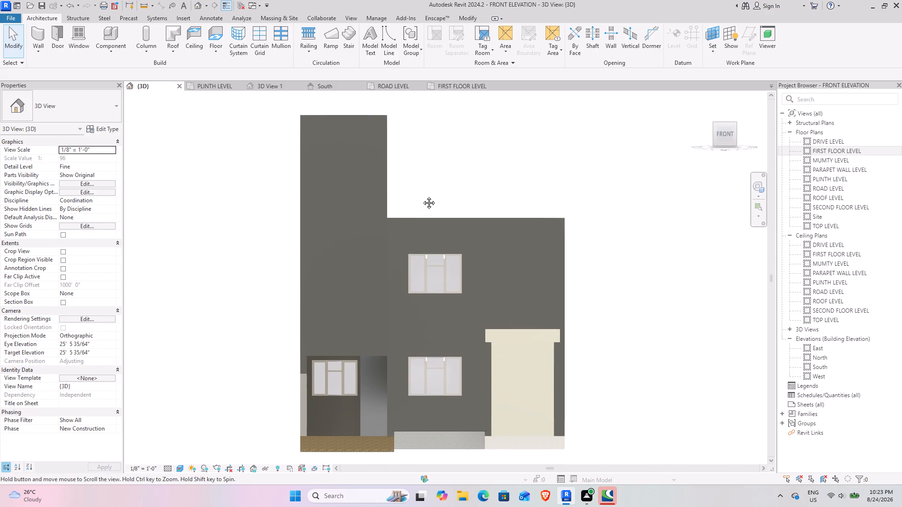
{"action": "middle_click_drag", "start_coordinate": [422, 196], "coordinate": [423, 185]}
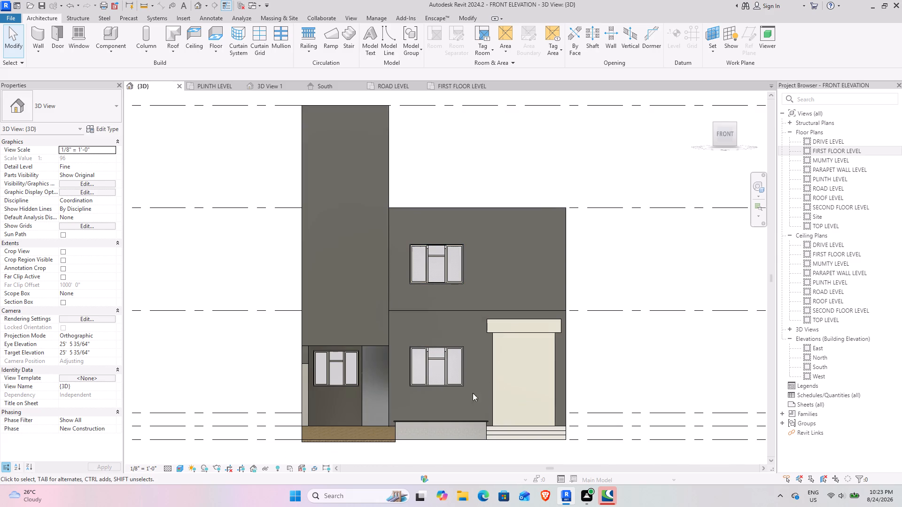
Check the ground-floor side walls, overhead rolling door, triple casement window and front wall by selecting each on the front elevation.
{"action": "scroll", "coordinate": [348, 261], "scroll_direction": "up", "scroll_amount": 1}
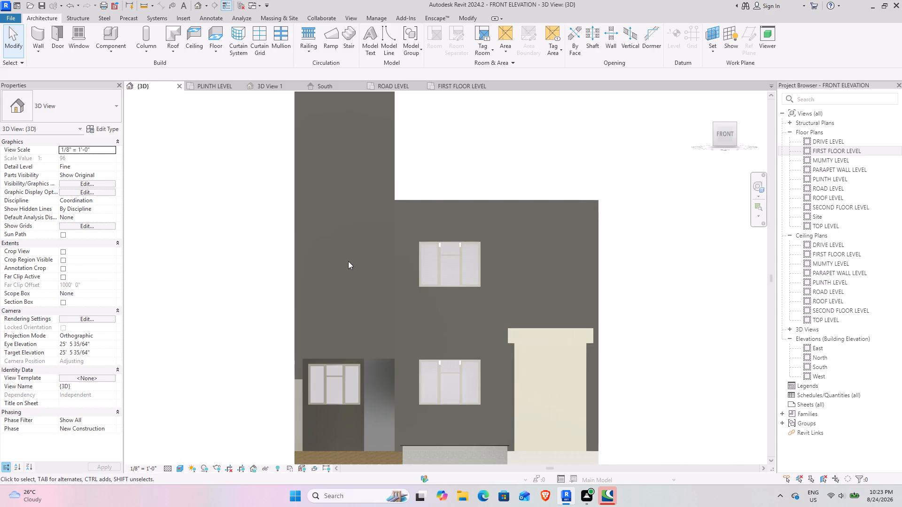
{"action": "middle_click_drag", "start_coordinate": [343, 261], "coordinate": [330, 212]}
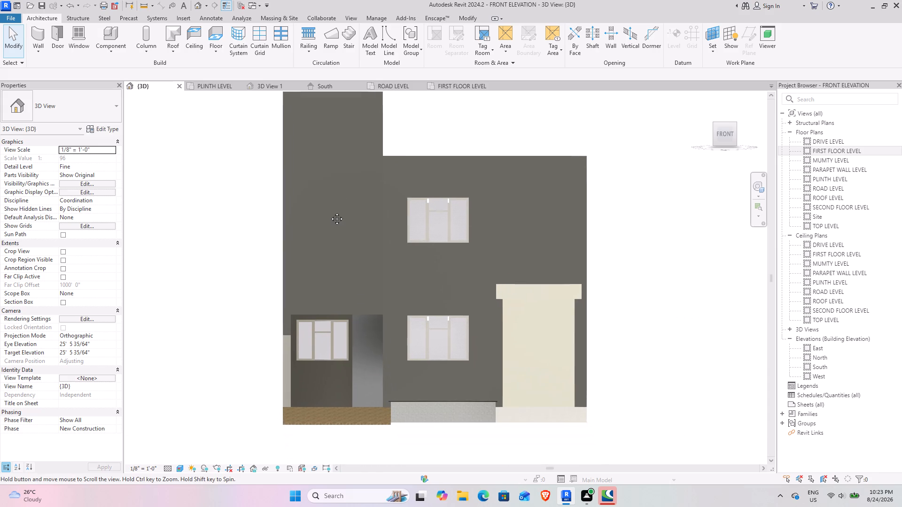
{"action": "middle_click_drag", "start_coordinate": [330, 212], "coordinate": [327, 220]}
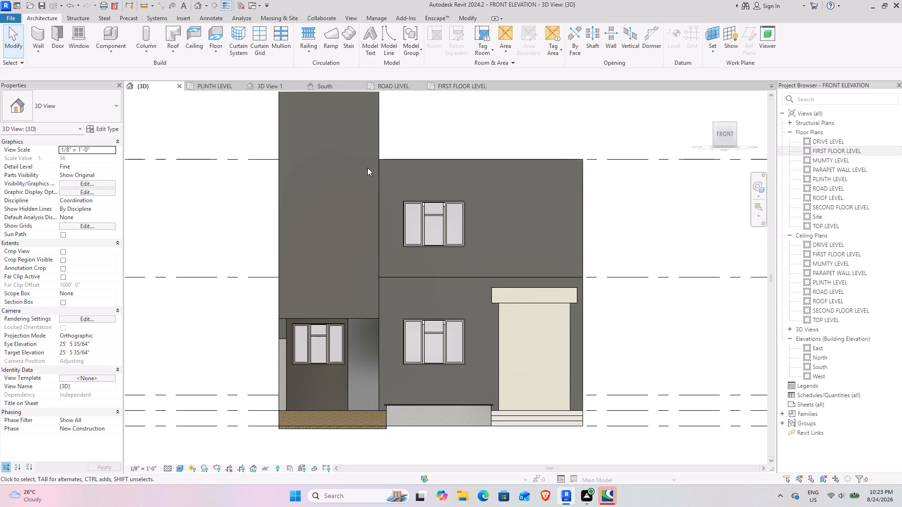
{"action": "left_click", "coordinate": [283, 330]}
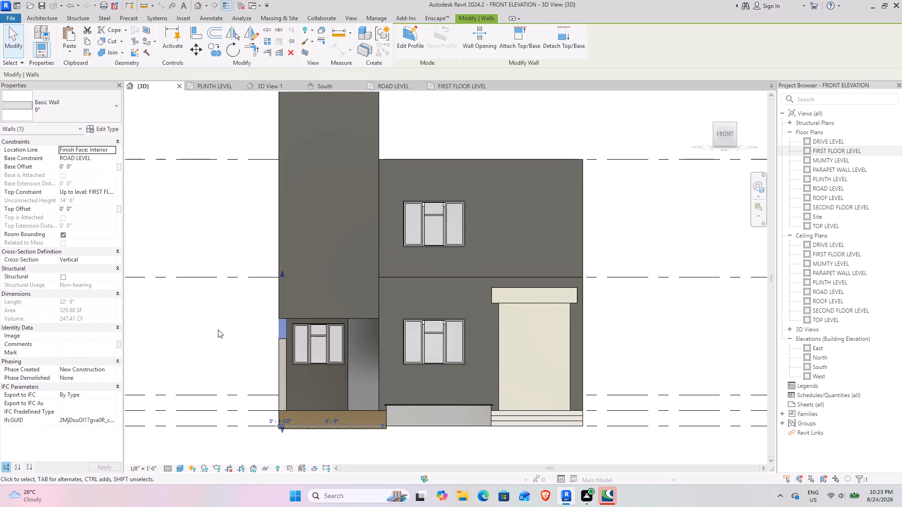
{"action": "left_click", "coordinate": [216, 330]}
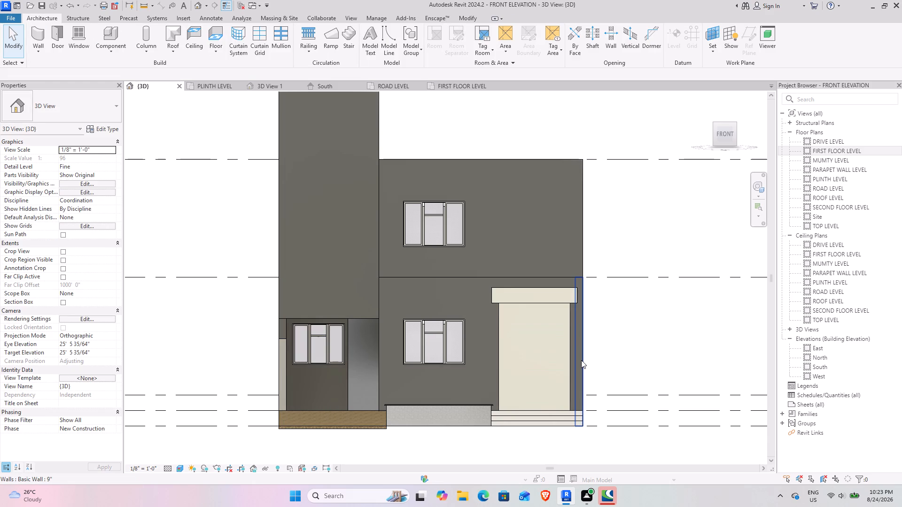
{"action": "left_click", "coordinate": [581, 360]}
{"action": "left_click", "coordinate": [665, 341]}
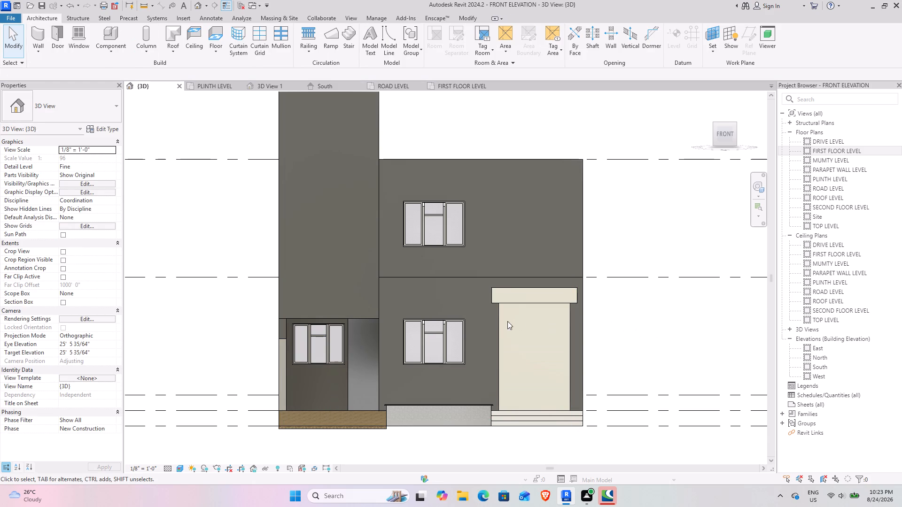
{"action": "left_click", "coordinate": [572, 372]}
{"action": "left_click", "coordinate": [650, 325]}
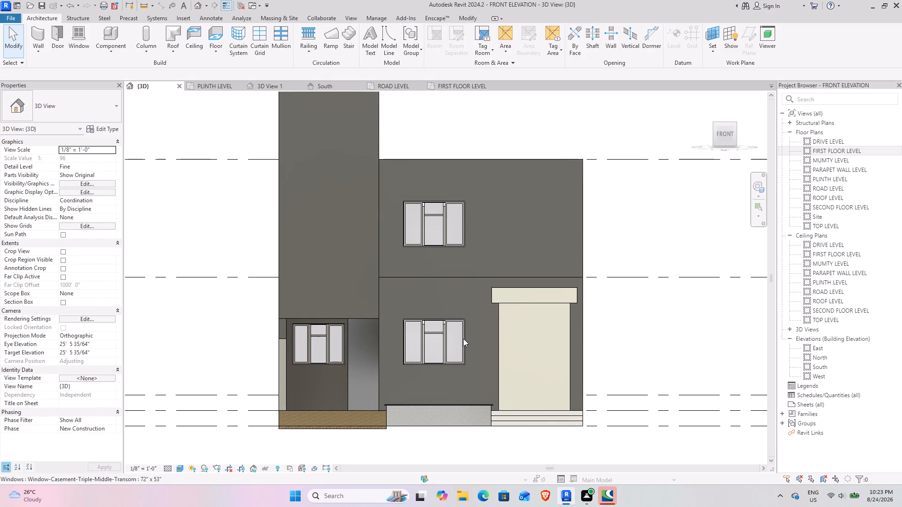
{"action": "left_click", "coordinate": [463, 341]}
{"action": "left_click", "coordinate": [638, 326]}
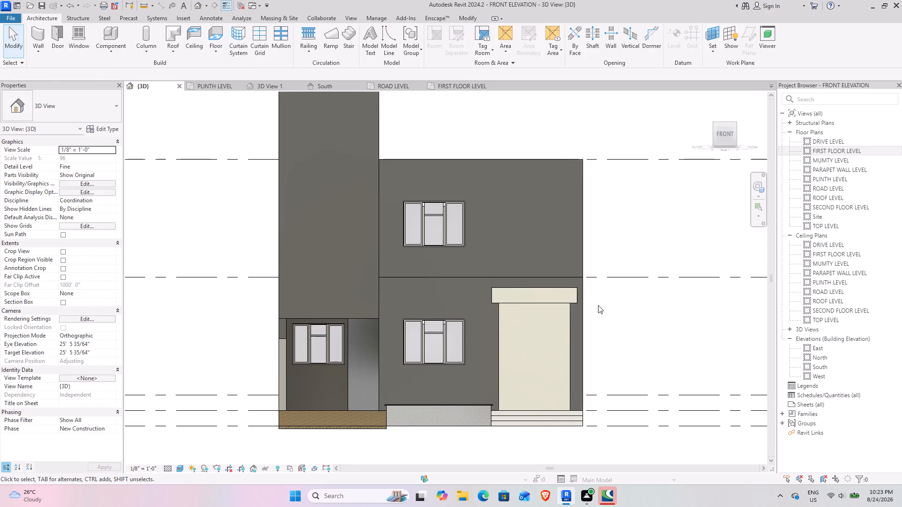
{"action": "left_click", "coordinate": [583, 296]}
{"action": "left_click", "coordinate": [669, 305]}
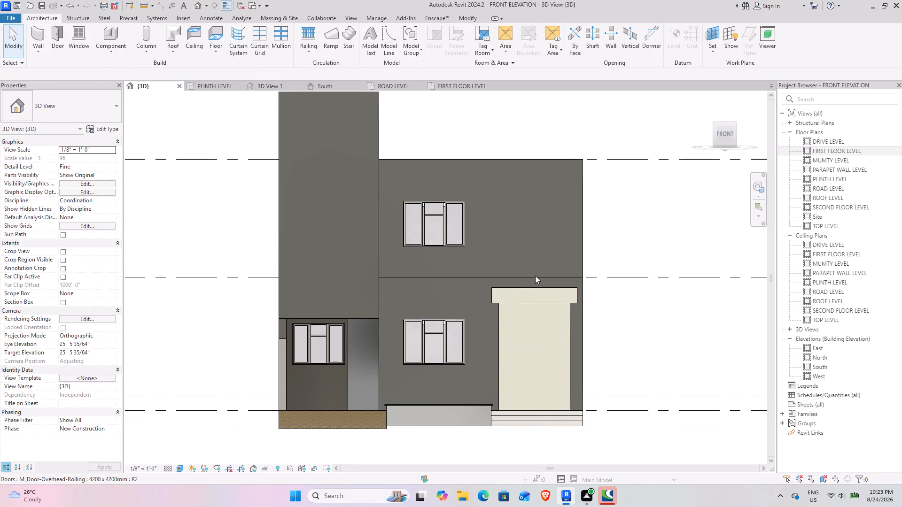
{"action": "left_click", "coordinate": [535, 276]}
{"action": "left_click", "coordinate": [410, 439]}
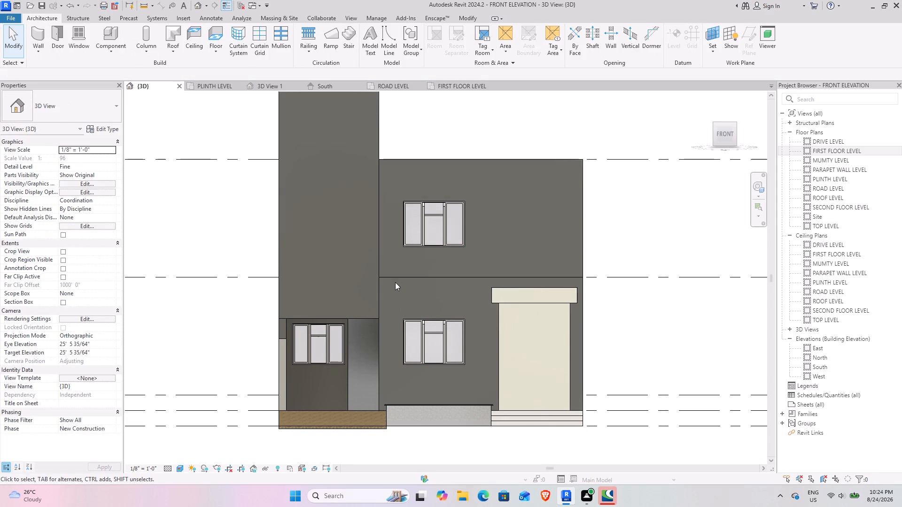
{"action": "left_click", "coordinate": [379, 307]}
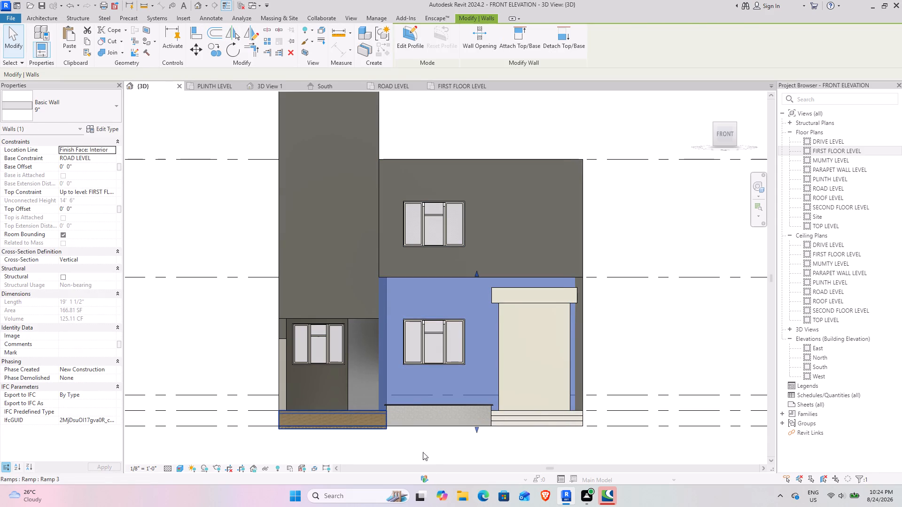
{"action": "left_click", "coordinate": [229, 318]}
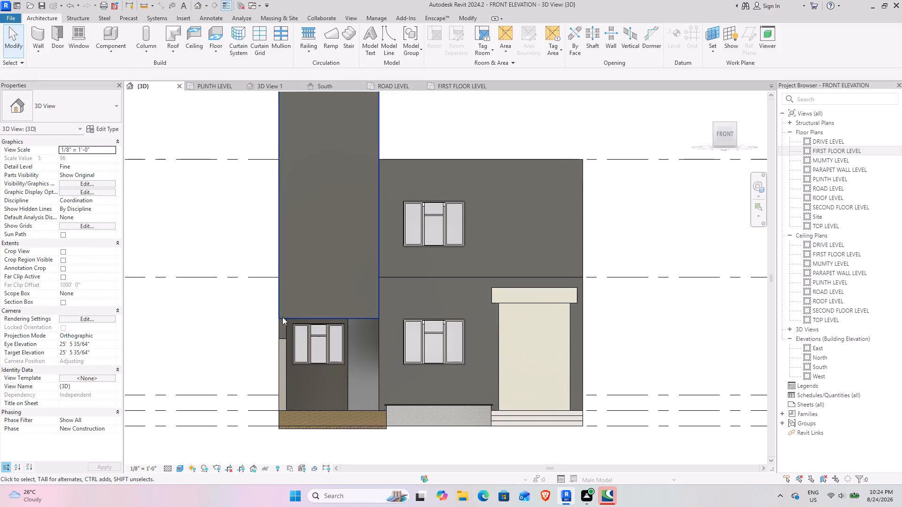
Examine the front elevation, comparing the stair tower with the adjoining two-storey wall, its windows and the upper level lines.
{"action": "middle_click_drag", "start_coordinate": [449, 130], "coordinate": [450, 183]}
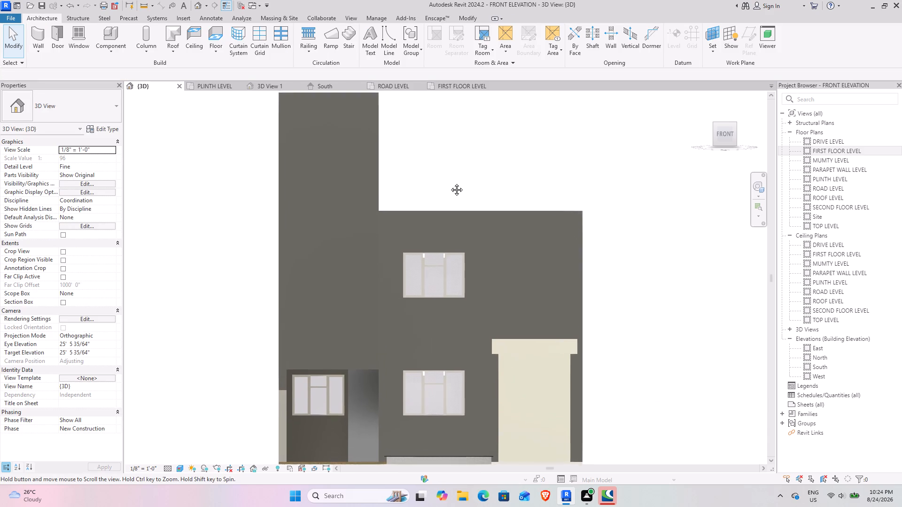
{"action": "middle_click_drag", "start_coordinate": [450, 183], "coordinate": [419, 241]}
{"action": "scroll", "coordinate": [443, 333], "scroll_direction": "up", "scroll_amount": 1}
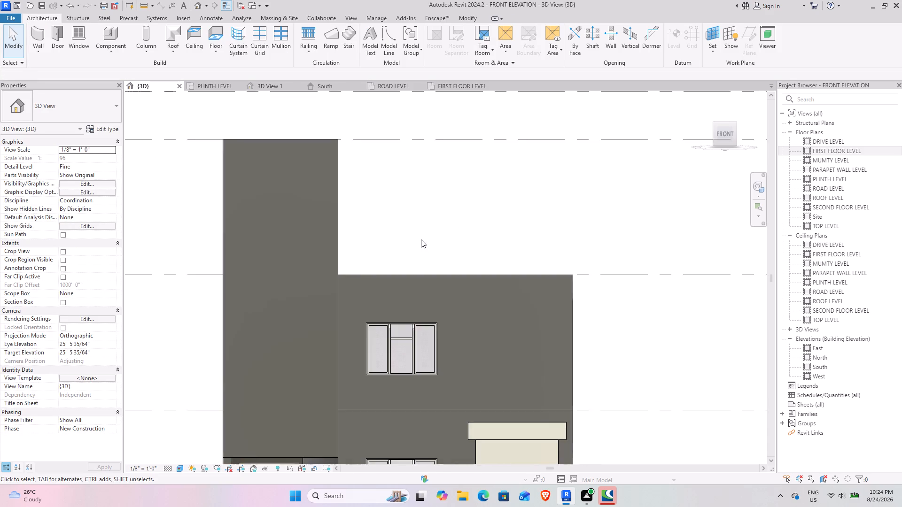
{"action": "scroll", "coordinate": [422, 239], "scroll_direction": "down", "scroll_amount": 4}
{"action": "scroll", "coordinate": [361, 390], "scroll_direction": "up", "scroll_amount": 3}
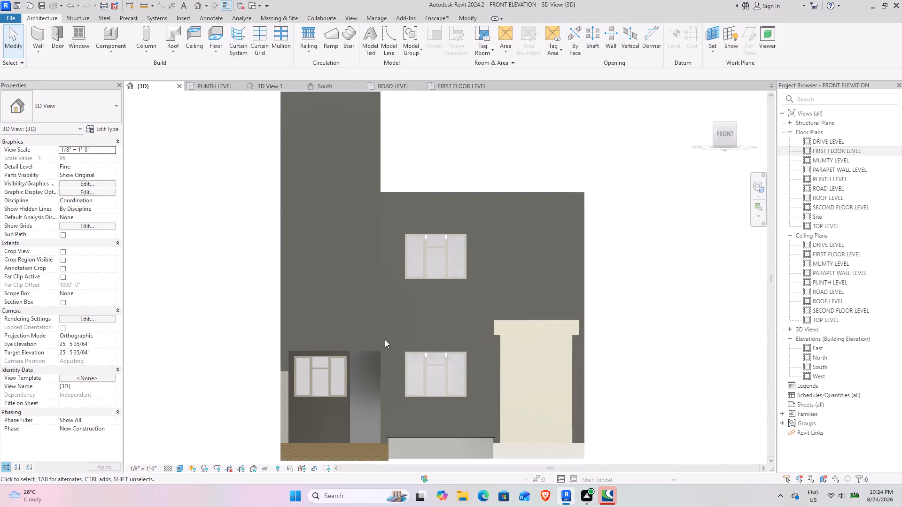
{"action": "middle_click_drag", "start_coordinate": [342, 286], "coordinate": [361, 288]}
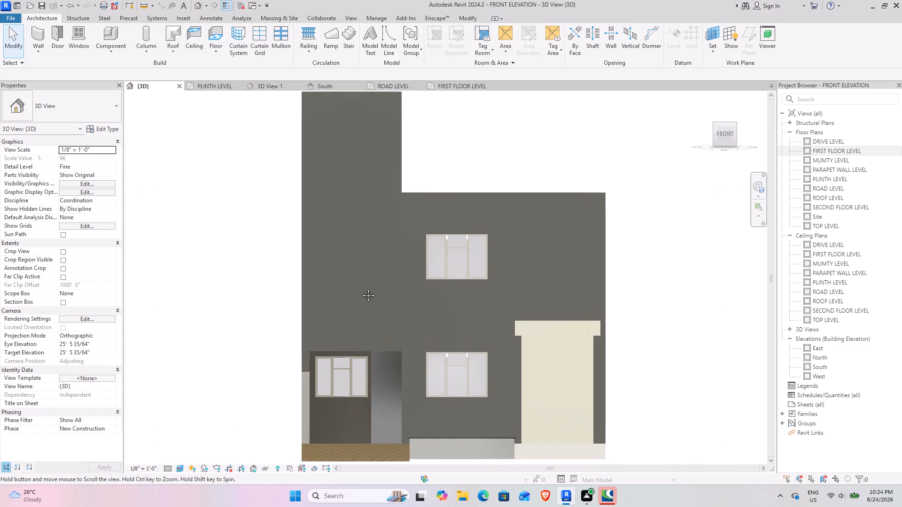
{"action": "middle_click_drag", "start_coordinate": [361, 288], "coordinate": [361, 289]}
{"action": "scroll", "coordinate": [361, 254], "scroll_direction": "down", "scroll_amount": 1}
{"action": "middle_click_drag", "start_coordinate": [437, 176], "coordinate": [433, 207]}
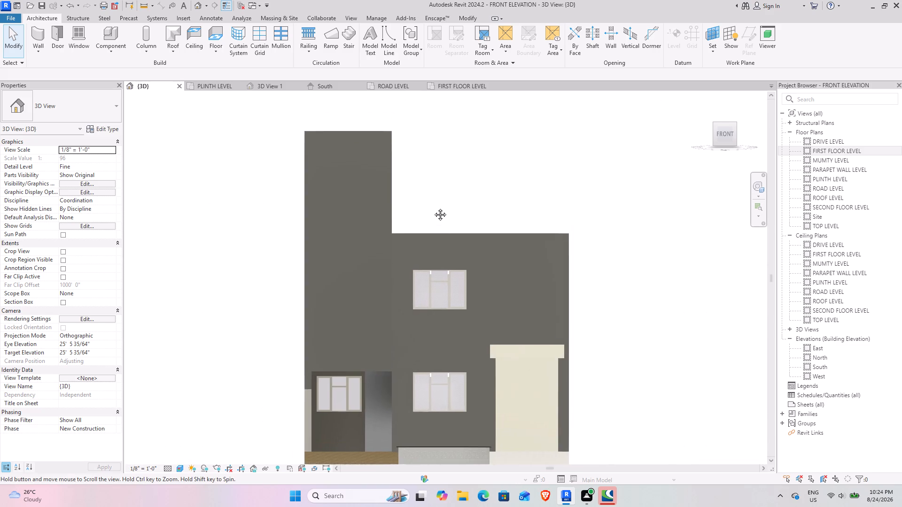
{"action": "middle_click_drag", "start_coordinate": [433, 207], "coordinate": [447, 161]}
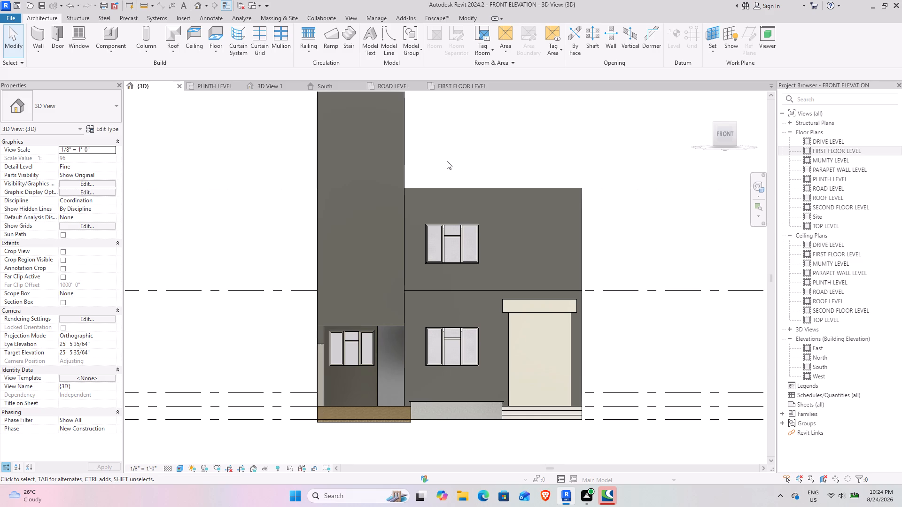
{"action": "middle_click_drag", "start_coordinate": [447, 161], "coordinate": [446, 163]}
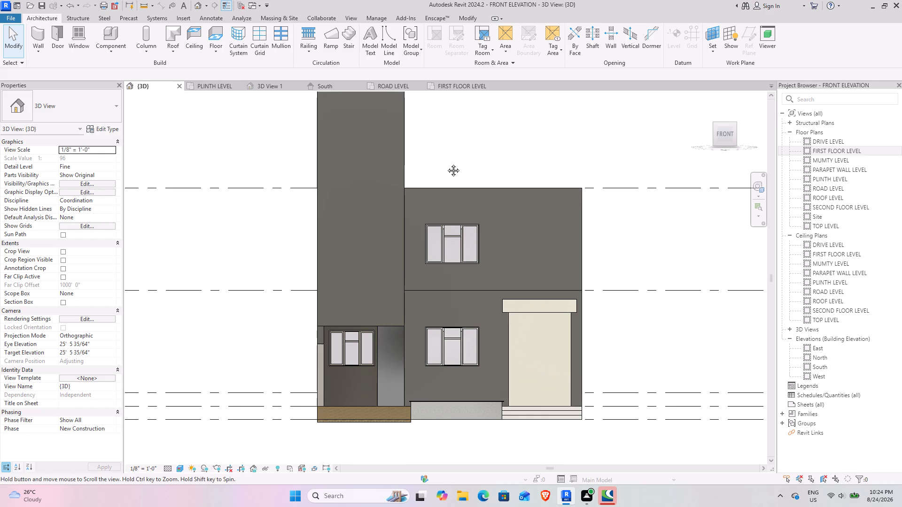
{"action": "middle_click_drag", "start_coordinate": [446, 163], "coordinate": [444, 199]}
{"action": "scroll", "coordinate": [400, 274], "scroll_direction": "up", "scroll_amount": 1}
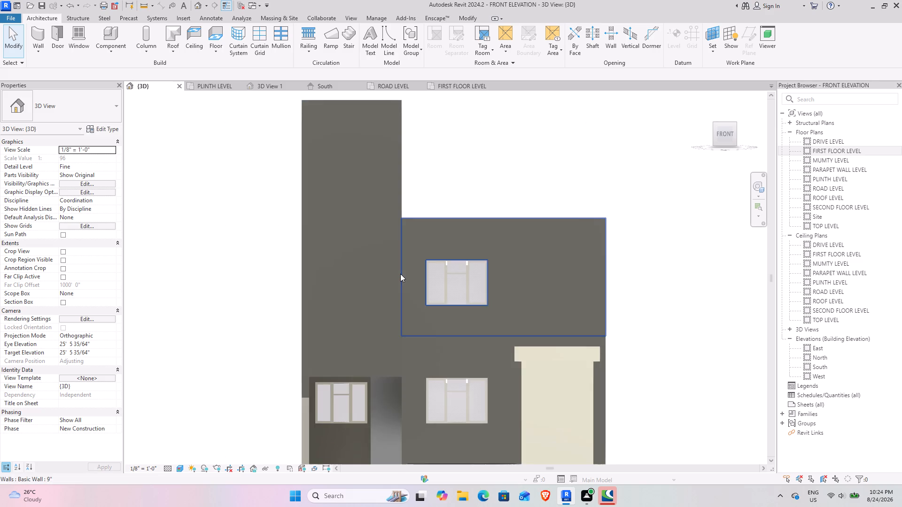
{"action": "middle_click_drag", "start_coordinate": [390, 244], "coordinate": [392, 219]}
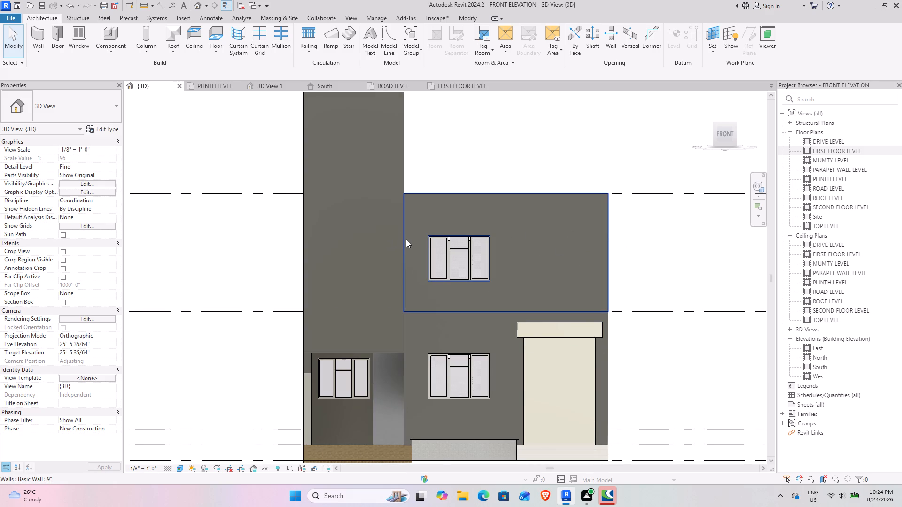
{"action": "scroll", "coordinate": [292, 175], "scroll_direction": "up", "scroll_amount": 4}
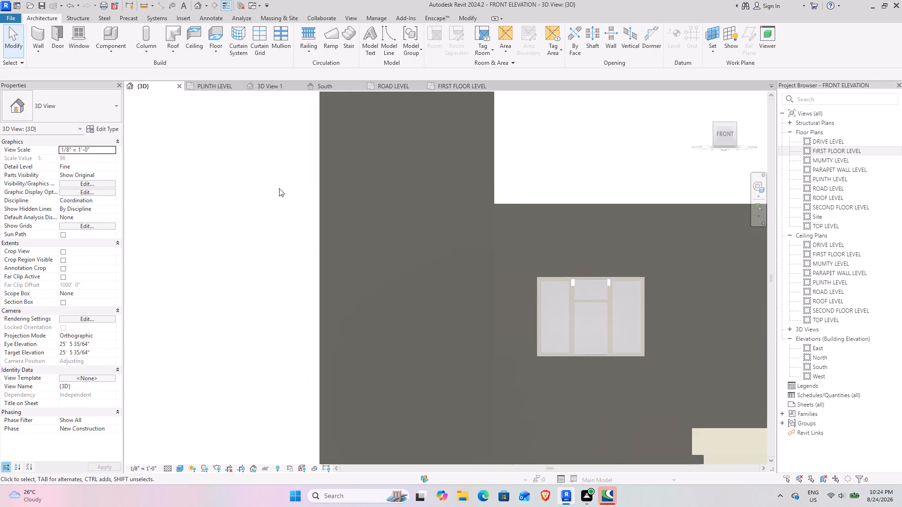
{"action": "scroll", "coordinate": [286, 198], "scroll_direction": "down", "scroll_amount": 6}
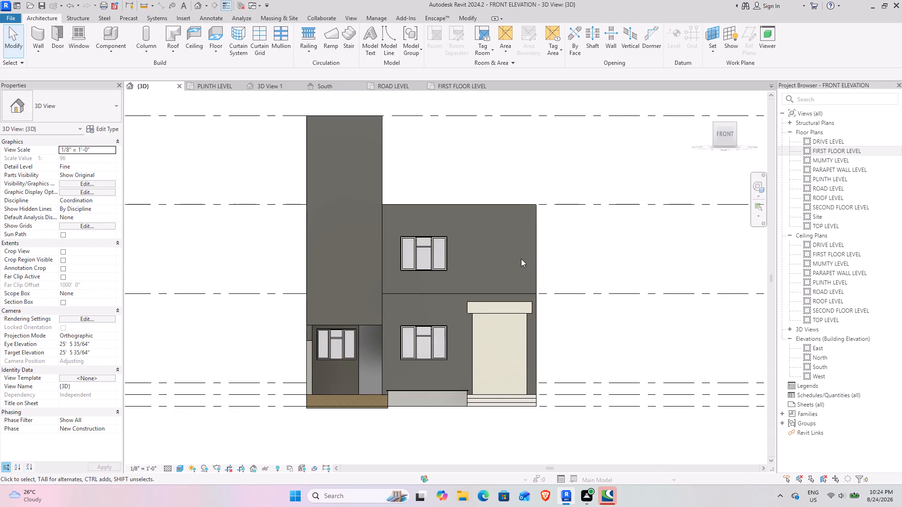
{"action": "middle_click_drag", "start_coordinate": [517, 259], "coordinate": [532, 309]}
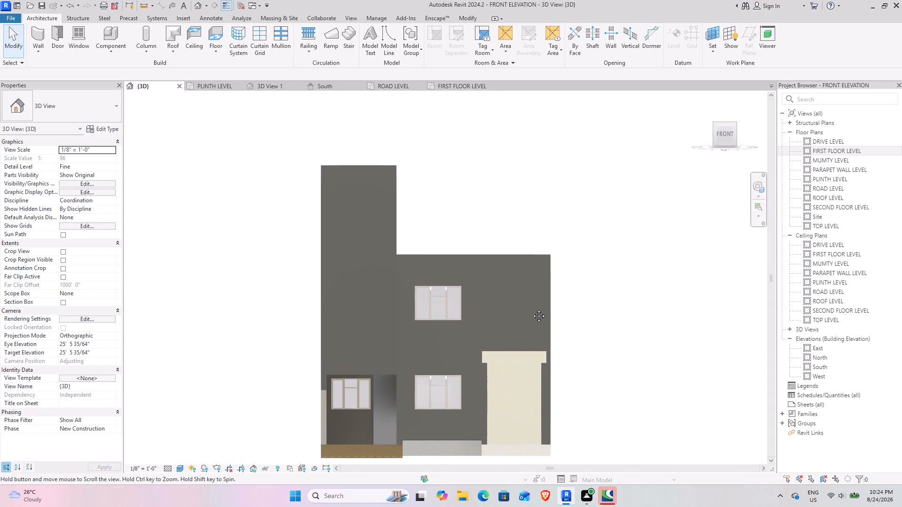
{"action": "middle_click_drag", "start_coordinate": [532, 309], "coordinate": [514, 271]}
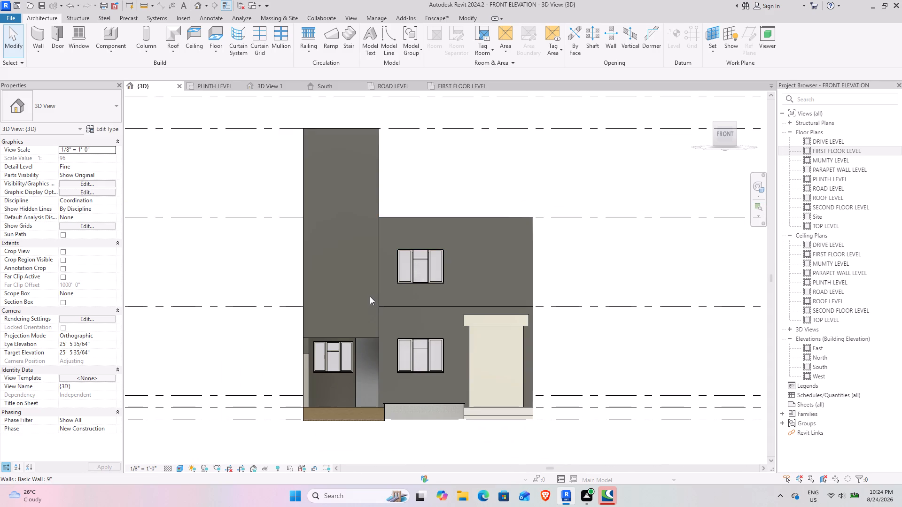
{"action": "scroll", "coordinate": [364, 277], "scroll_direction": "up", "scroll_amount": 2}
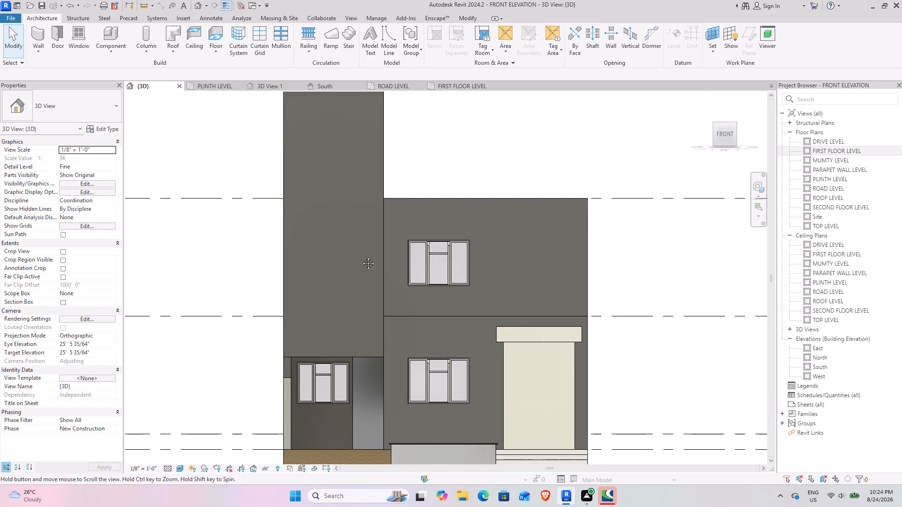
{"action": "middle_click", "coordinate": [361, 260]}
{"action": "scroll", "coordinate": [349, 207], "scroll_direction": "down", "scroll_amount": 1}
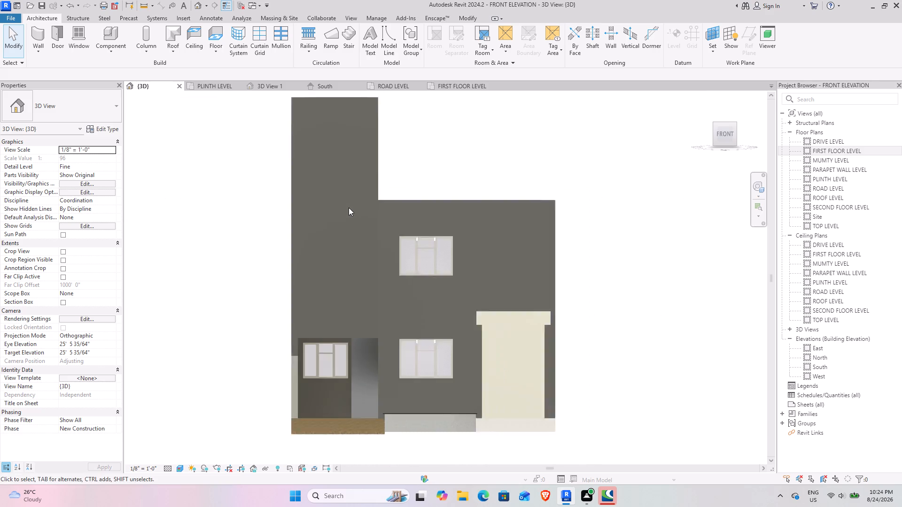
{"action": "scroll", "coordinate": [349, 207], "scroll_direction": "down", "scroll_amount": 1}
{"action": "scroll", "coordinate": [332, 196], "scroll_direction": "up", "scroll_amount": 2}
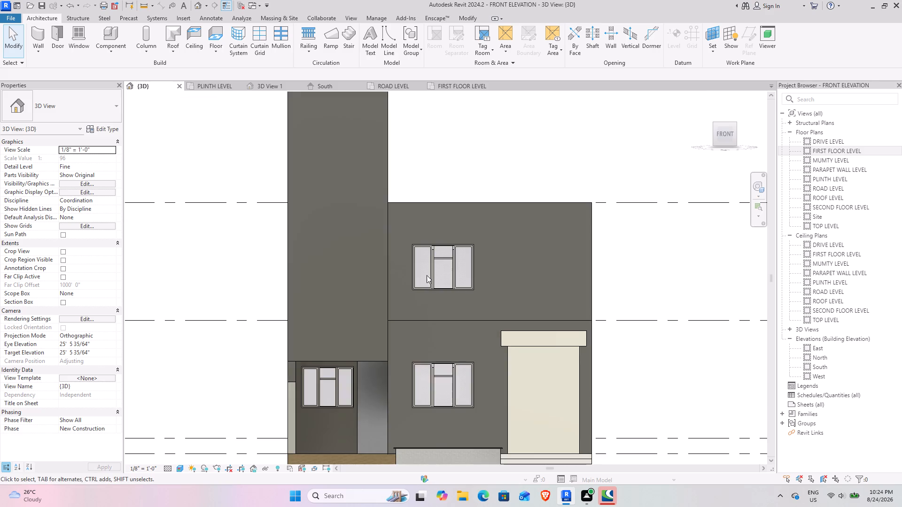
{"action": "middle_click_drag", "start_coordinate": [414, 264], "coordinate": [390, 138]}
Orient the 3D view to the raised top-front angle and examine the ground-floor window, planter, entrance steps, ramp and open bay.
{"action": "left_click", "coordinate": [722, 125]}
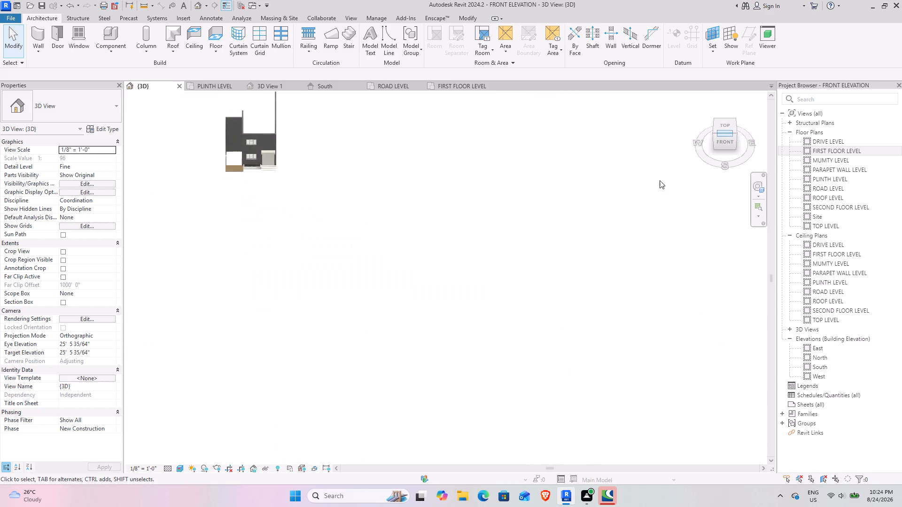
{"action": "scroll", "coordinate": [491, 375], "scroll_direction": "up", "scroll_amount": 11}
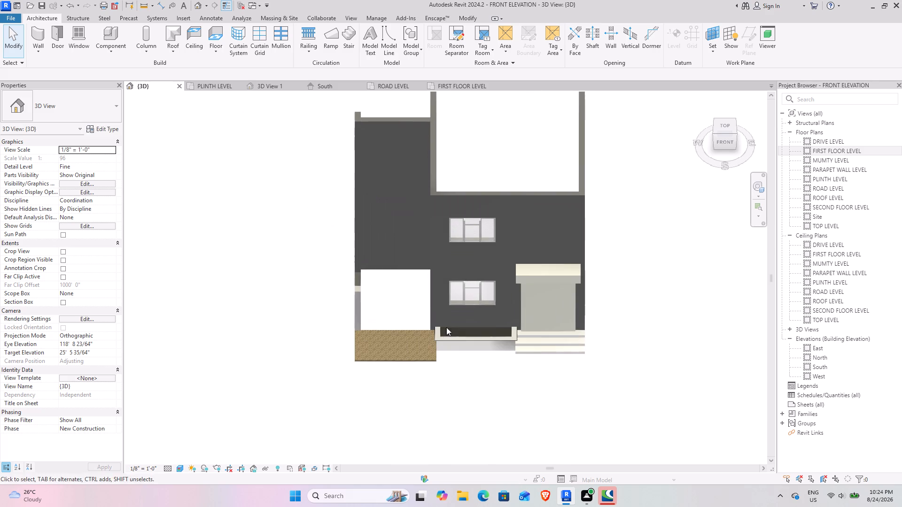
{"action": "middle_click_drag", "start_coordinate": [499, 236], "coordinate": [477, 276]}
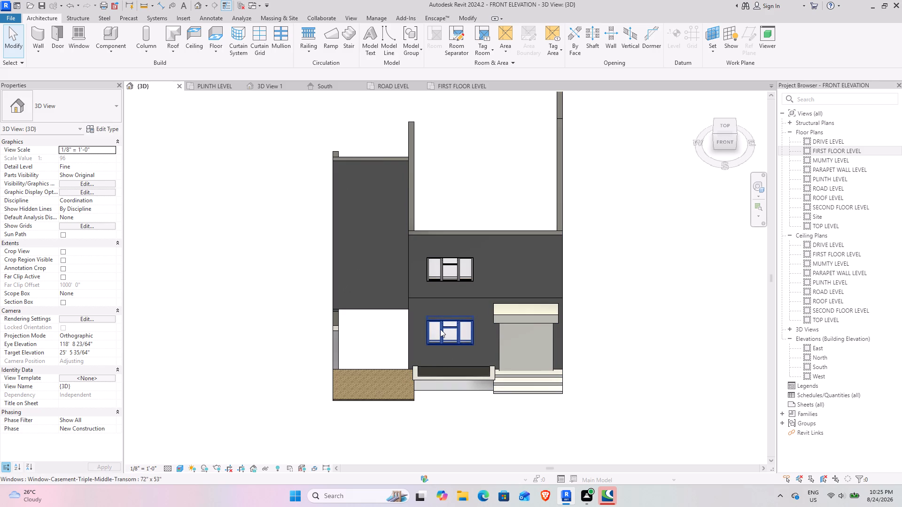
{"action": "scroll", "coordinate": [440, 329], "scroll_direction": "up", "scroll_amount": 3}
{"action": "scroll", "coordinate": [476, 342], "scroll_direction": "up", "scroll_amount": 11}
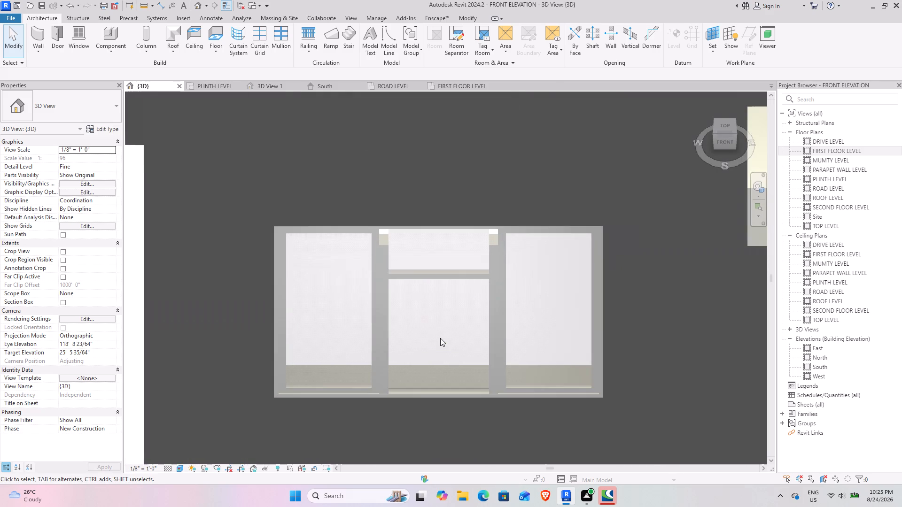
{"action": "scroll", "coordinate": [360, 291], "scroll_direction": "down", "scroll_amount": 8}
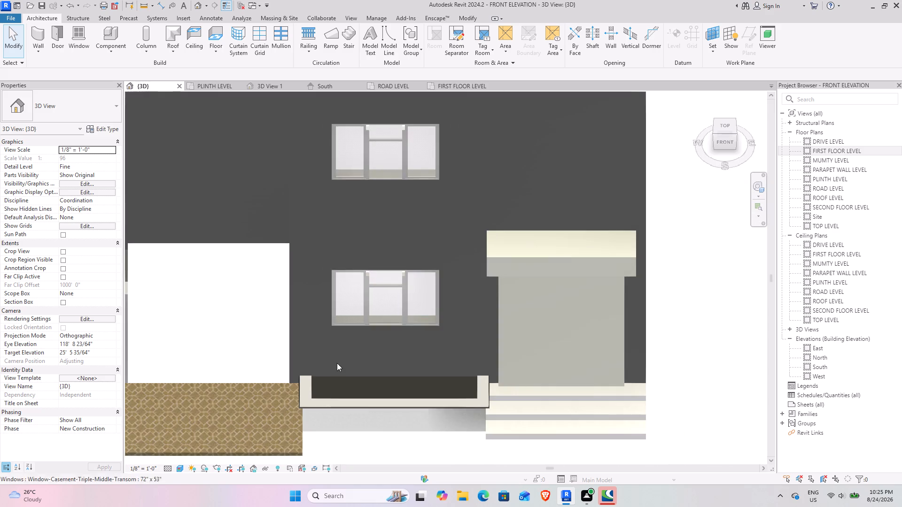
{"action": "middle_click_drag", "start_coordinate": [342, 361], "coordinate": [329, 301]}
{"action": "scroll", "coordinate": [325, 300], "scroll_direction": "down", "scroll_amount": 4}
{"action": "middle_click_drag", "start_coordinate": [319, 285], "coordinate": [328, 309]}
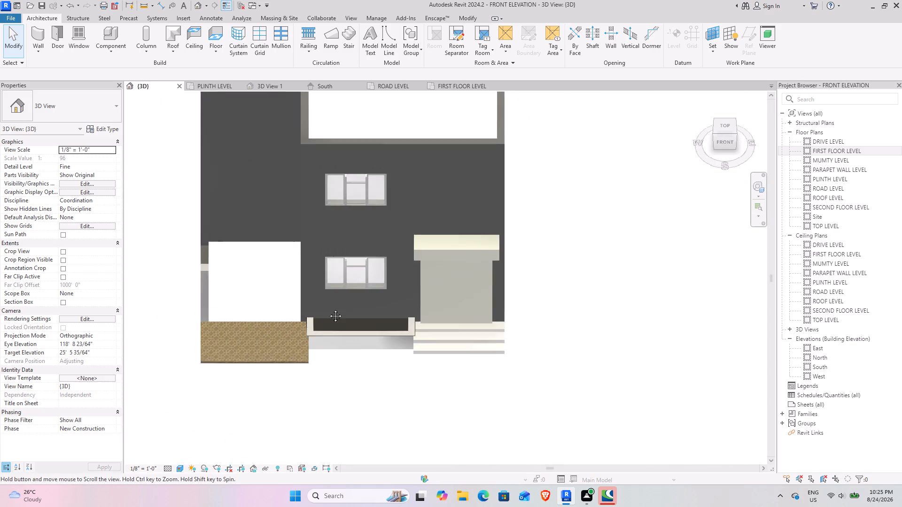
{"action": "middle_click_drag", "start_coordinate": [328, 309], "coordinate": [341, 343]}
{"action": "scroll", "coordinate": [218, 308], "scroll_direction": "up", "scroll_amount": 3}
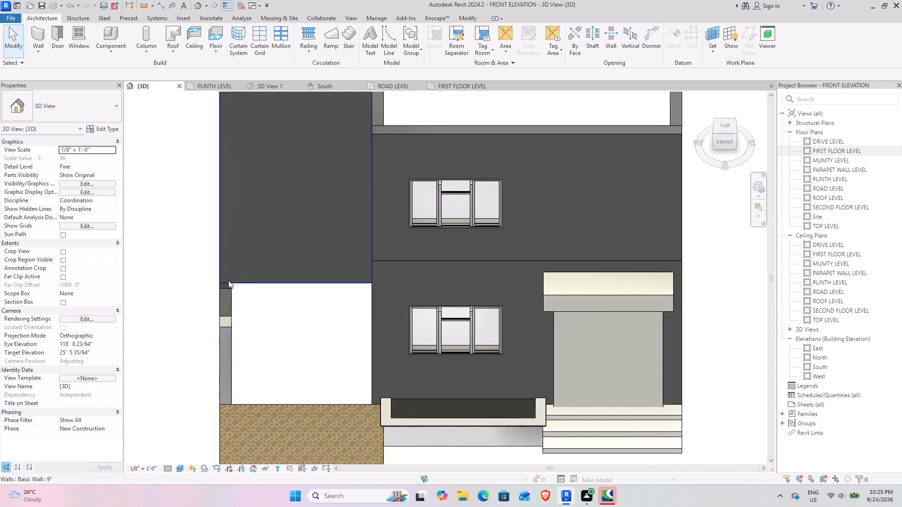
Examine the house from both front corners, checking the stair tower, side walls, ramp, planter and entrance canopy.
{"action": "scroll", "coordinate": [428, 267], "scroll_direction": "down", "scroll_amount": 2}
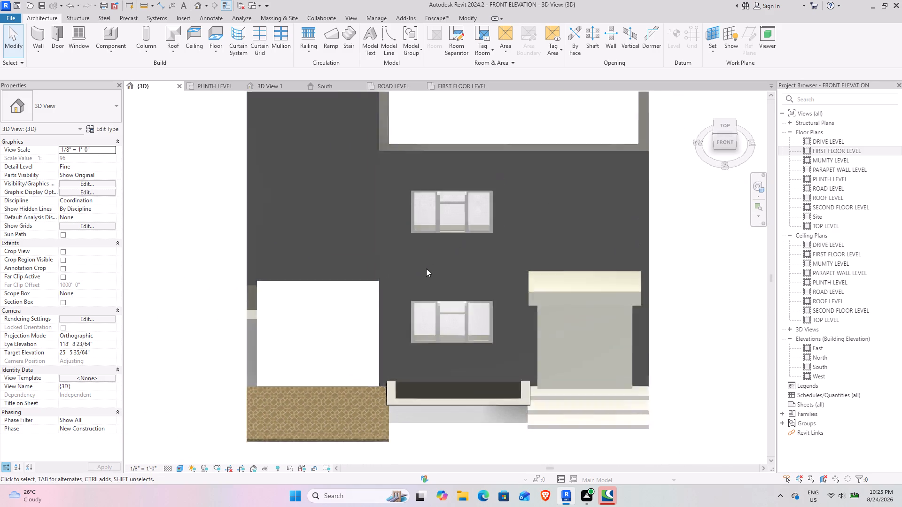
{"action": "scroll", "coordinate": [426, 269], "scroll_direction": "down", "scroll_amount": 5}
{"action": "left_click_drag", "start_coordinate": [715, 140], "coordinate": [642, 124]}
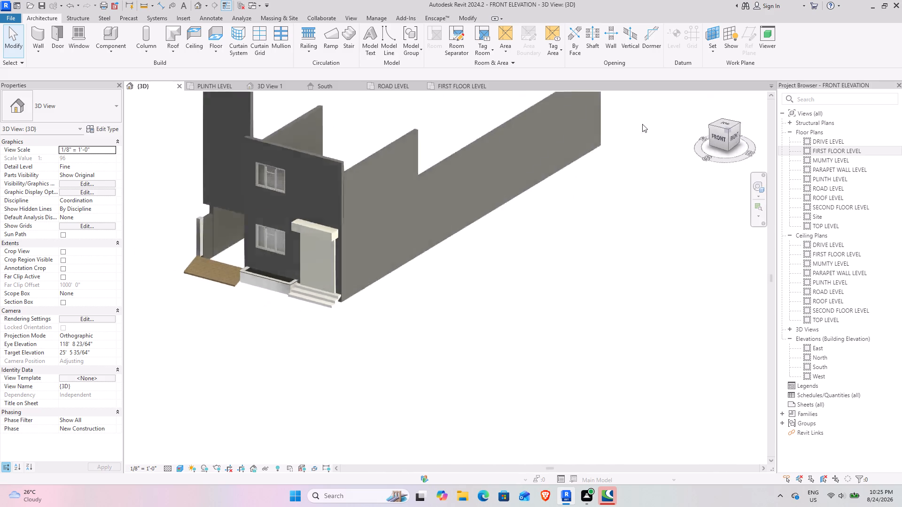
{"action": "left_click_drag", "start_coordinate": [642, 124], "coordinate": [200, 131]}
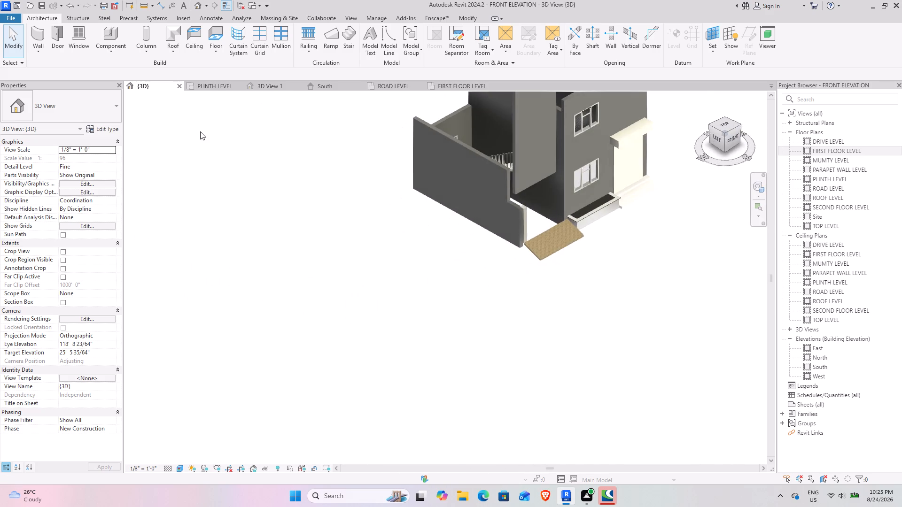
{"action": "left_click_drag", "start_coordinate": [200, 131], "coordinate": [201, 132]}
{"action": "middle_click_drag", "start_coordinate": [362, 183], "coordinate": [225, 311]}
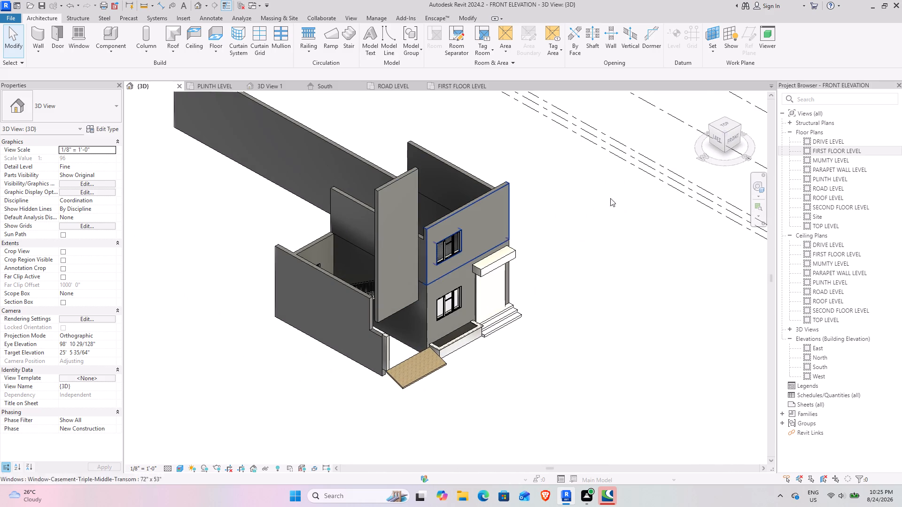
{"action": "left_click_drag", "start_coordinate": [724, 139], "coordinate": [152, 101]}
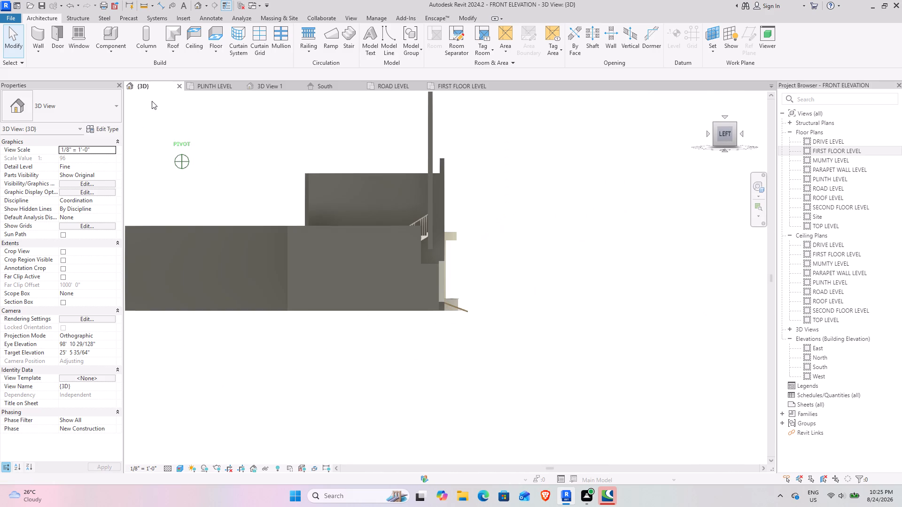
{"action": "left_click_drag", "start_coordinate": [152, 101], "coordinate": [632, 129]}
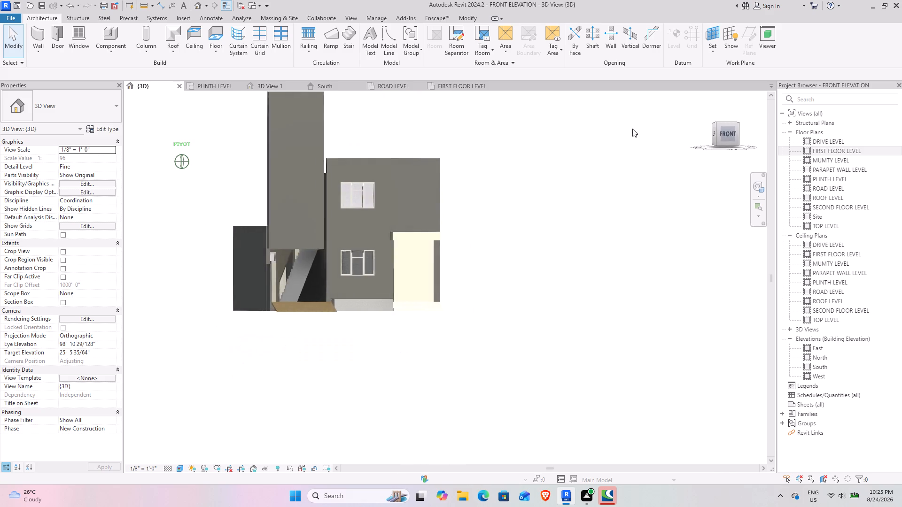
{"action": "left_click_drag", "start_coordinate": [632, 129], "coordinate": [677, 169]}
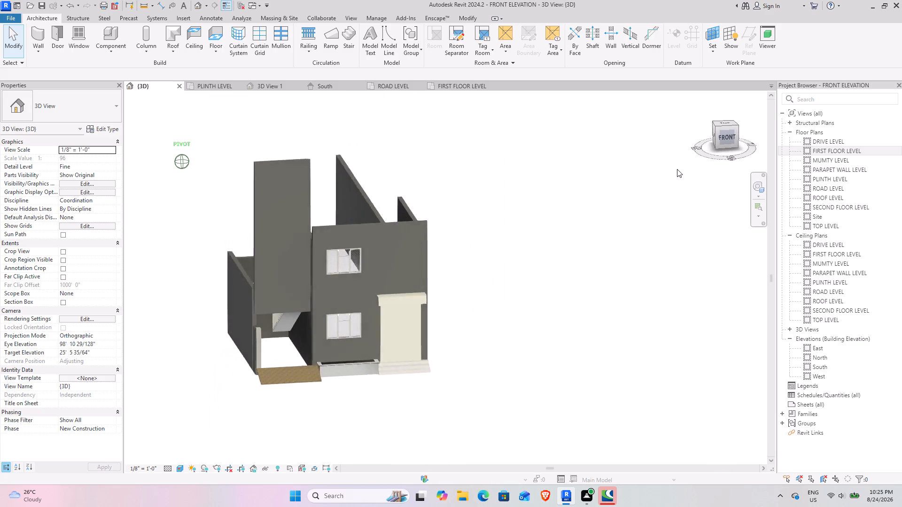
{"action": "left_click_drag", "start_coordinate": [677, 169], "coordinate": [692, 172]}
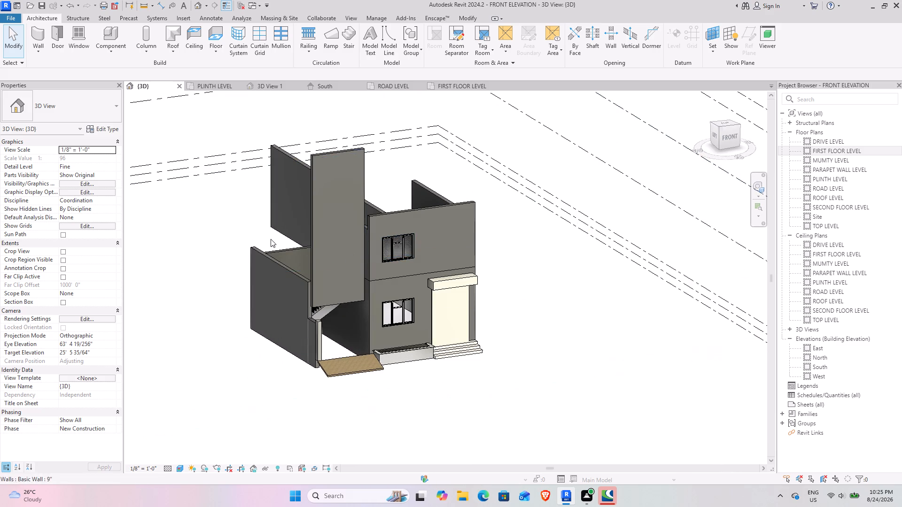
{"action": "middle_click_drag", "start_coordinate": [266, 238], "coordinate": [407, 205]}
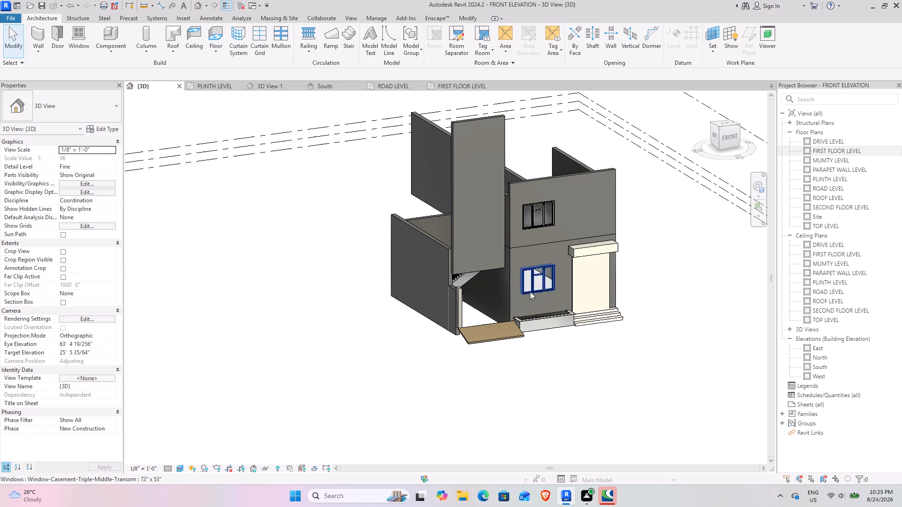
{"action": "scroll", "coordinate": [524, 289], "scroll_direction": "up", "scroll_amount": 8}
{"action": "scroll", "coordinate": [379, 303], "scroll_direction": "down", "scroll_amount": 4}
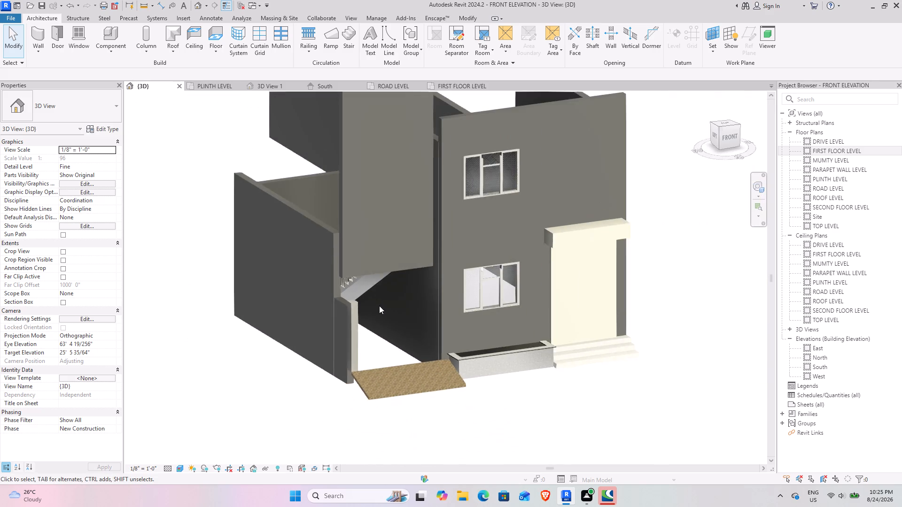
{"action": "scroll", "coordinate": [388, 304], "scroll_direction": "down", "scroll_amount": 3}
{"action": "left_click_drag", "start_coordinate": [721, 138], "coordinate": [685, 131]}
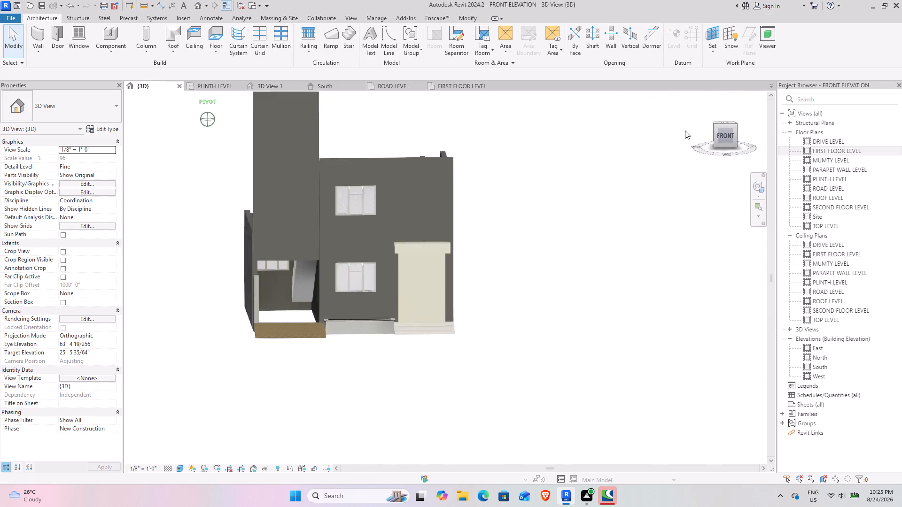
{"action": "left_click_drag", "start_coordinate": [685, 131], "coordinate": [654, 125]}
Orient the 3D view squarely to the front and check the tall stair tower wall by selecting it.
{"action": "middle_click_drag", "start_coordinate": [375, 186], "coordinate": [401, 307]}
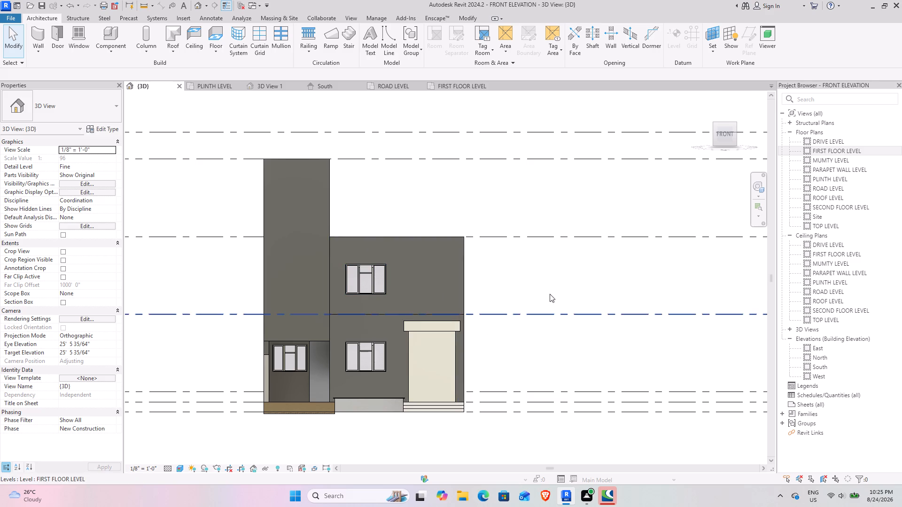
{"action": "left_click", "coordinate": [719, 122]}
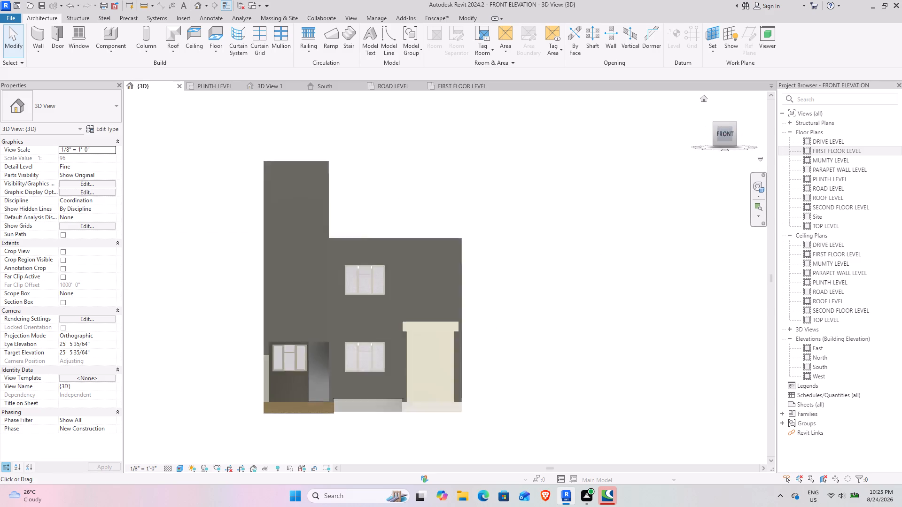
{"action": "left_click", "coordinate": [721, 150]}
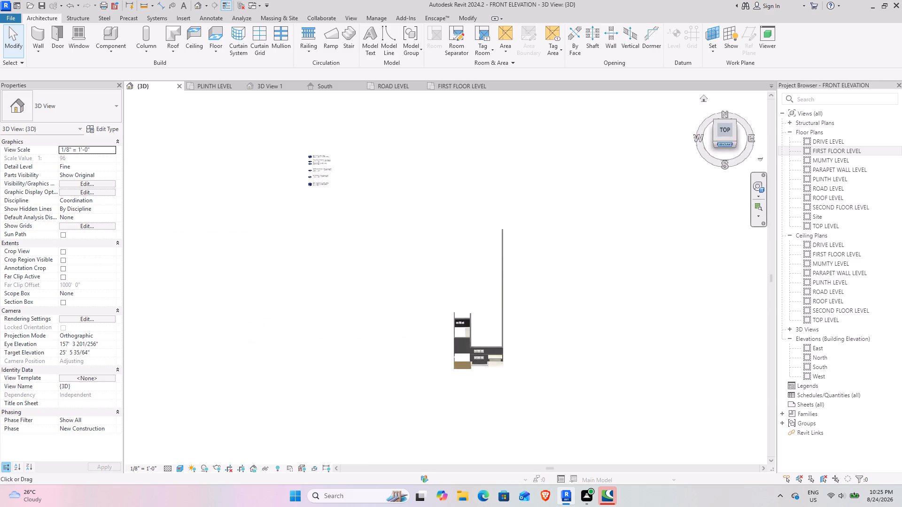
{"action": "scroll", "coordinate": [462, 300], "scroll_direction": "up", "scroll_amount": 7}
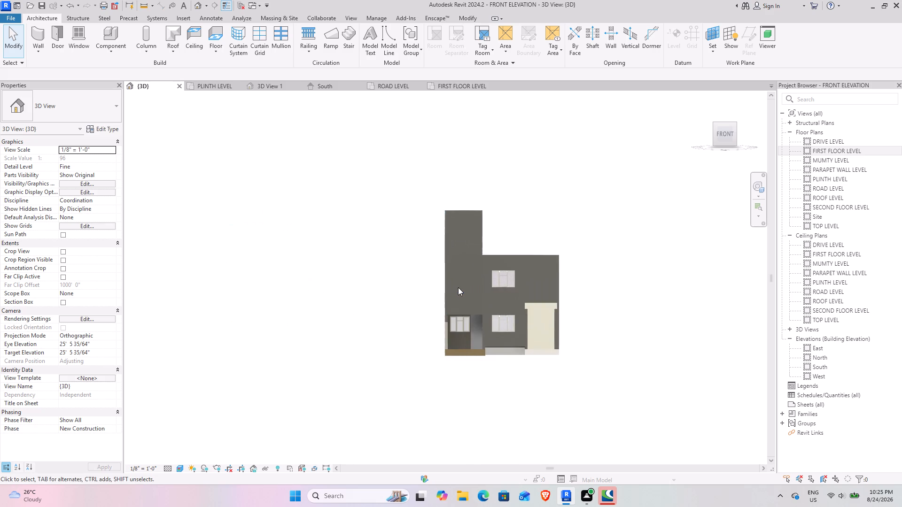
{"action": "scroll", "coordinate": [458, 287], "scroll_direction": "up", "scroll_amount": 5}
{"action": "middle_click_drag", "start_coordinate": [521, 278], "coordinate": [431, 288]}
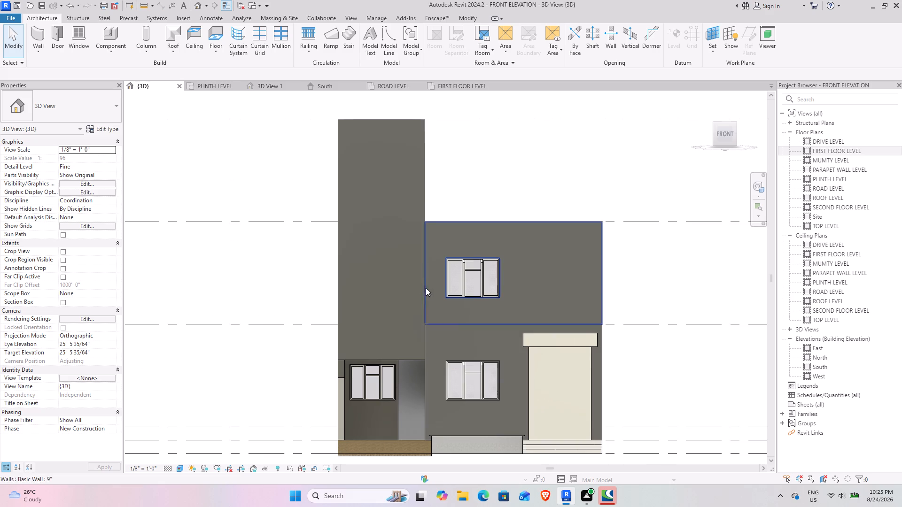
{"action": "left_click", "coordinate": [341, 120]}
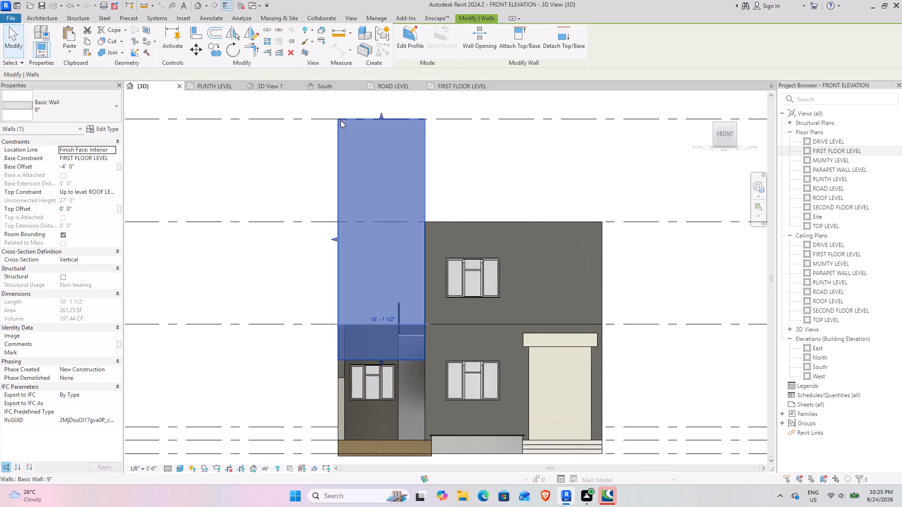
{"action": "left_click", "coordinate": [308, 158]}
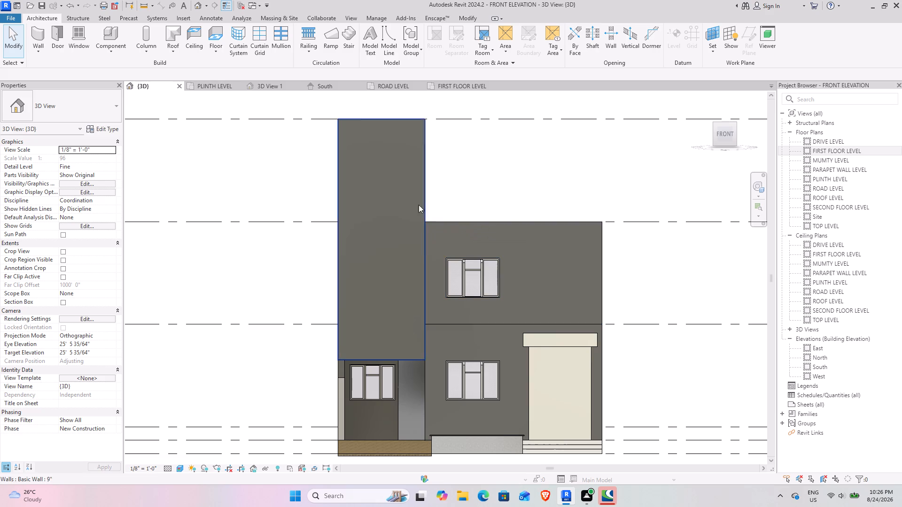
Orbit around the whole model to examine the long side walls and the stair tower, ending level at the front-left corner.
{"action": "scroll", "coordinate": [227, 213], "scroll_direction": "down", "scroll_amount": 6}
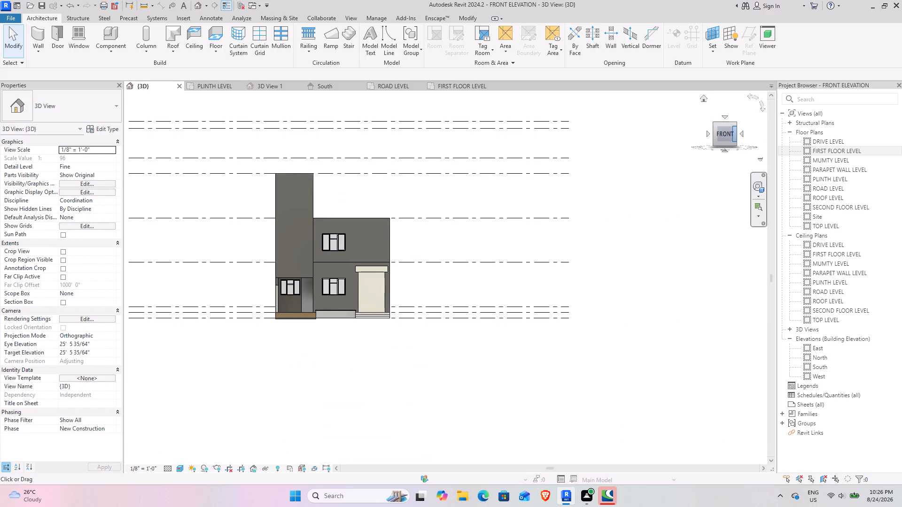
{"action": "left_click_drag", "start_coordinate": [706, 133], "coordinate": [189, 174]}
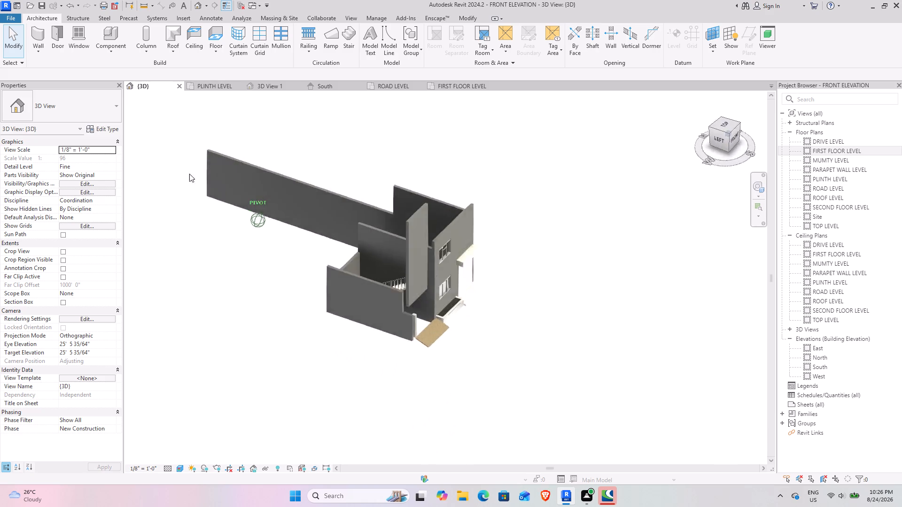
{"action": "left_click_drag", "start_coordinate": [189, 174], "coordinate": [557, 190]}
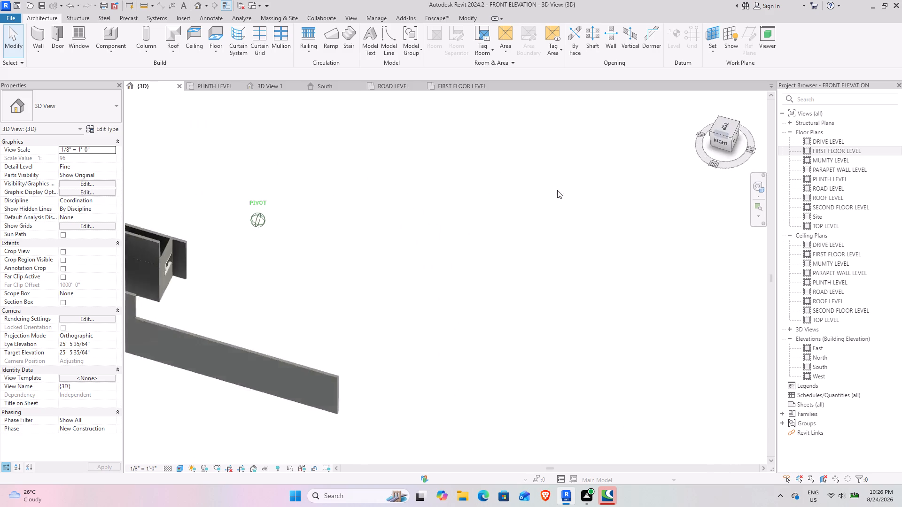
{"action": "left_click_drag", "start_coordinate": [557, 190], "coordinate": [653, 158]}
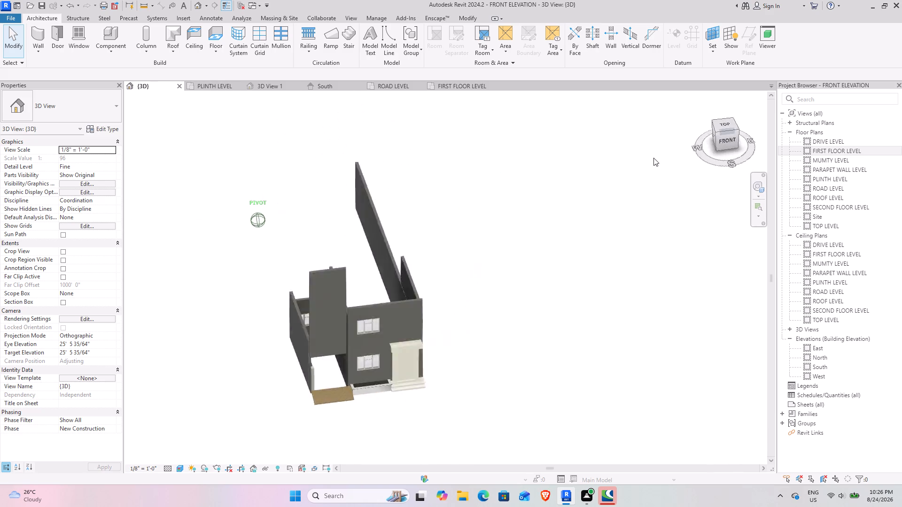
{"action": "left_click_drag", "start_coordinate": [653, 158], "coordinate": [731, 171]}
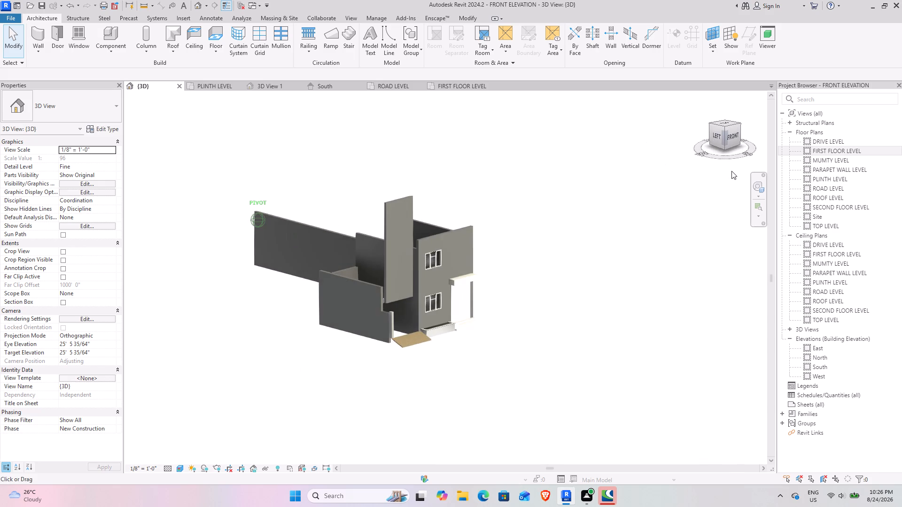
{"action": "left_click_drag", "start_coordinate": [731, 171], "coordinate": [735, 168]}
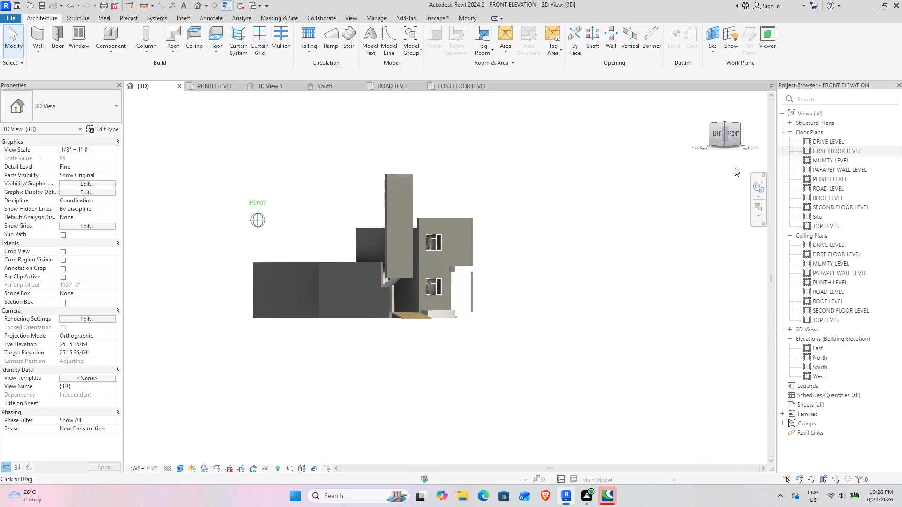
{"action": "left_click_drag", "start_coordinate": [735, 168], "coordinate": [737, 177]}
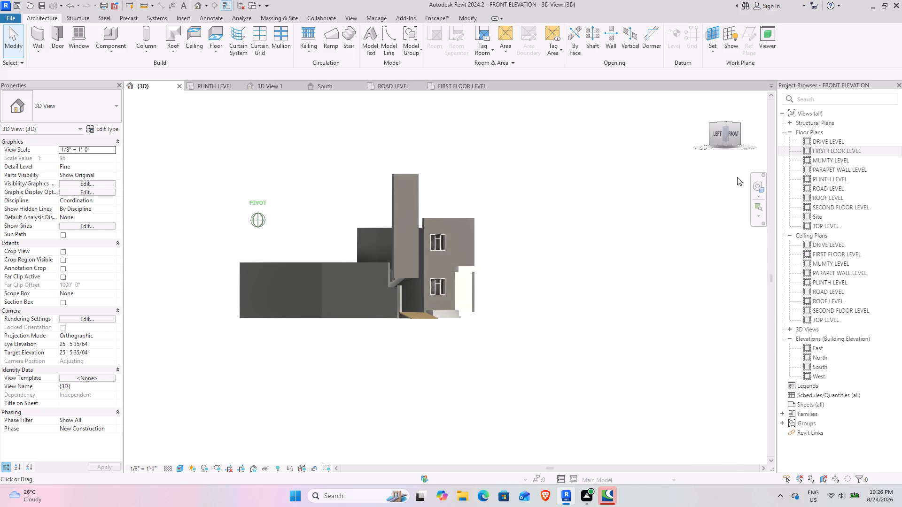
{"action": "left_click_drag", "start_coordinate": [737, 177], "coordinate": [712, 177]}
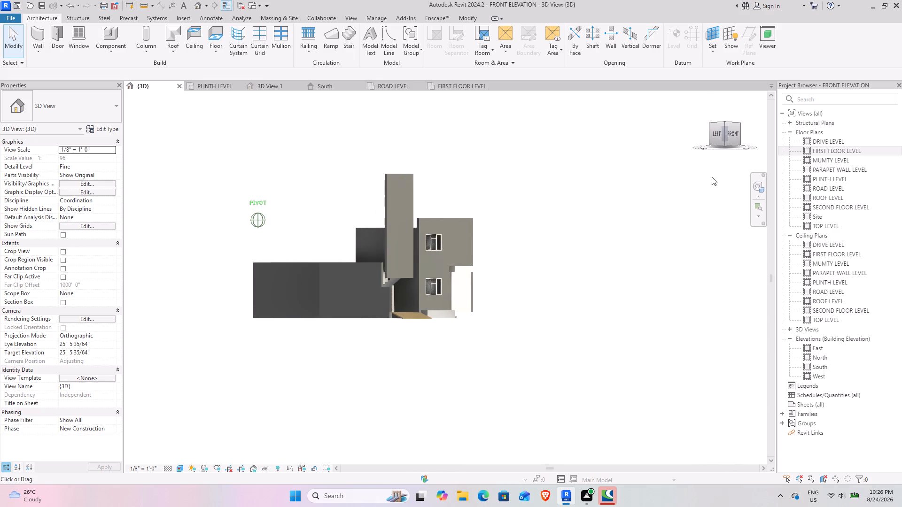
{"action": "left_click_drag", "start_coordinate": [712, 177], "coordinate": [719, 177]}
Examine the front wall's triple casement windows up close from the front-left corner, along with the adjoining tower and level lines.
{"action": "scroll", "coordinate": [404, 229], "scroll_direction": "up", "scroll_amount": 10}
{"action": "scroll", "coordinate": [381, 256], "scroll_direction": "down", "scroll_amount": 8}
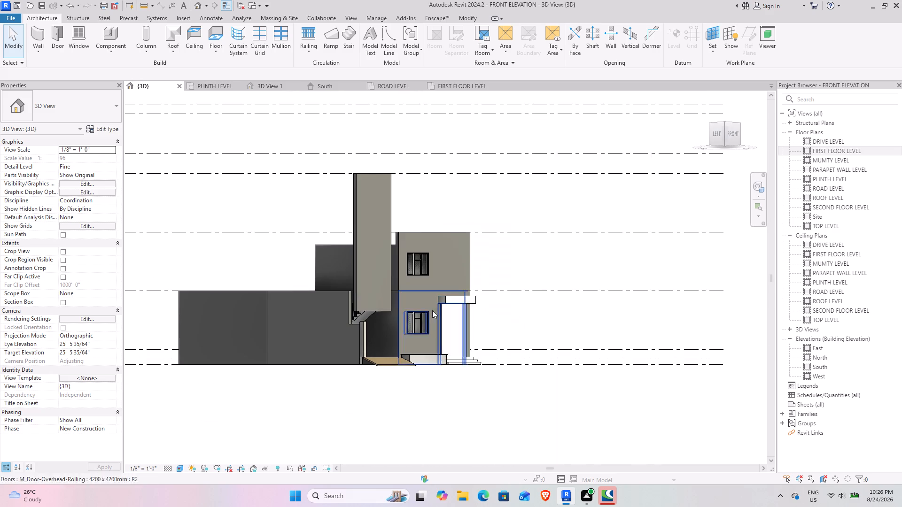
{"action": "scroll", "coordinate": [416, 324], "scroll_direction": "up", "scroll_amount": 12}
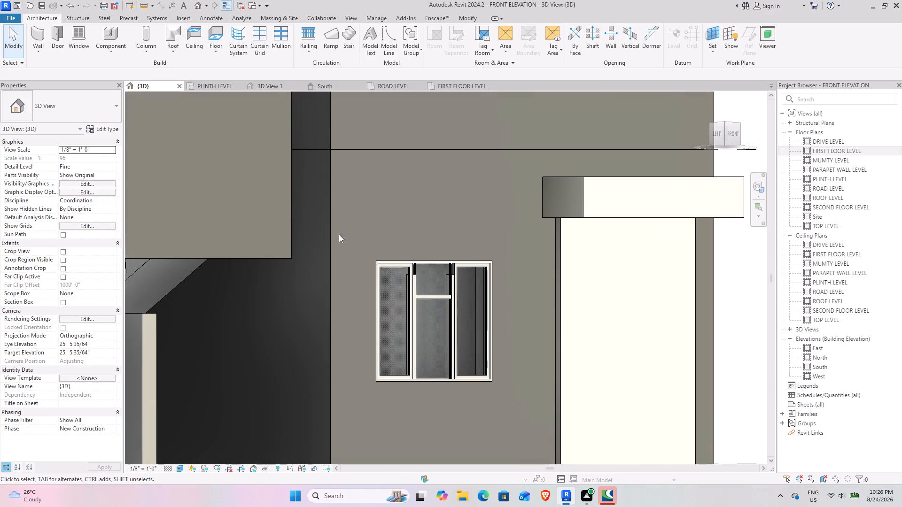
{"action": "scroll", "coordinate": [394, 194], "scroll_direction": "down", "scroll_amount": 9}
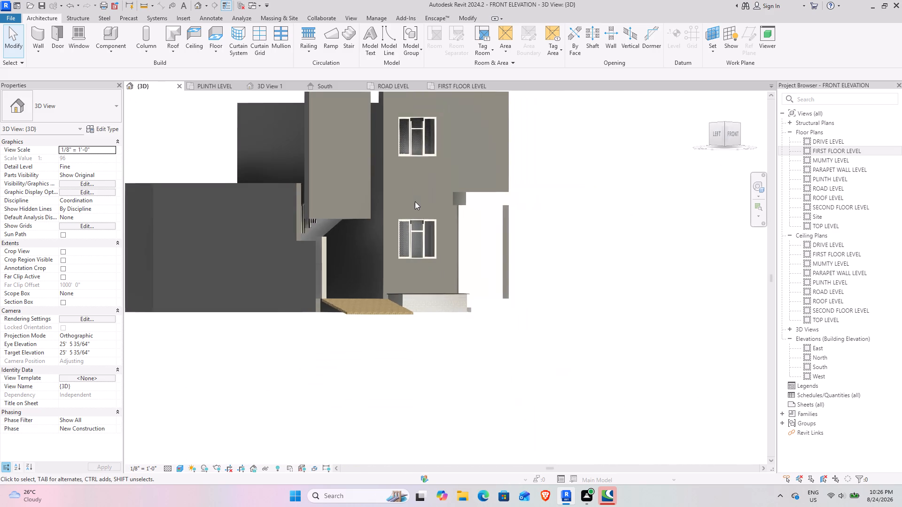
{"action": "scroll", "coordinate": [426, 230], "scroll_direction": "up", "scroll_amount": 16}
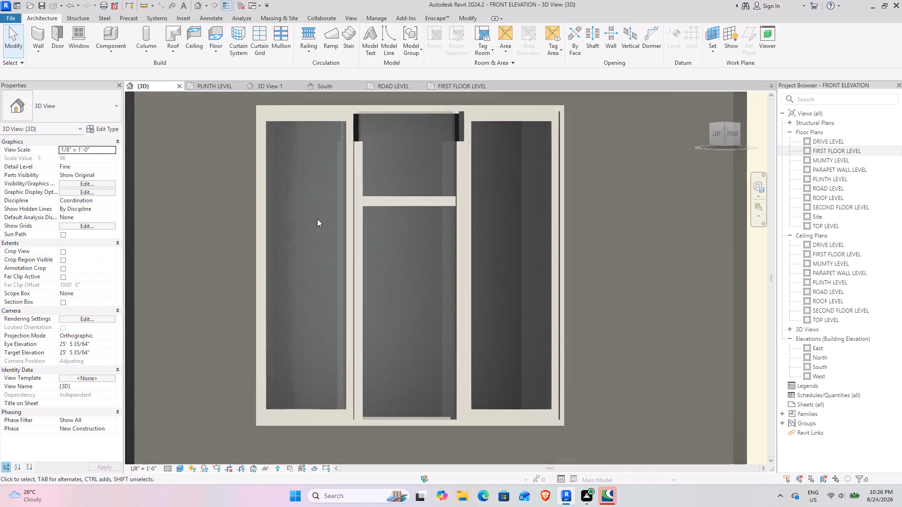
{"action": "scroll", "coordinate": [432, 183], "scroll_direction": "down", "scroll_amount": 5}
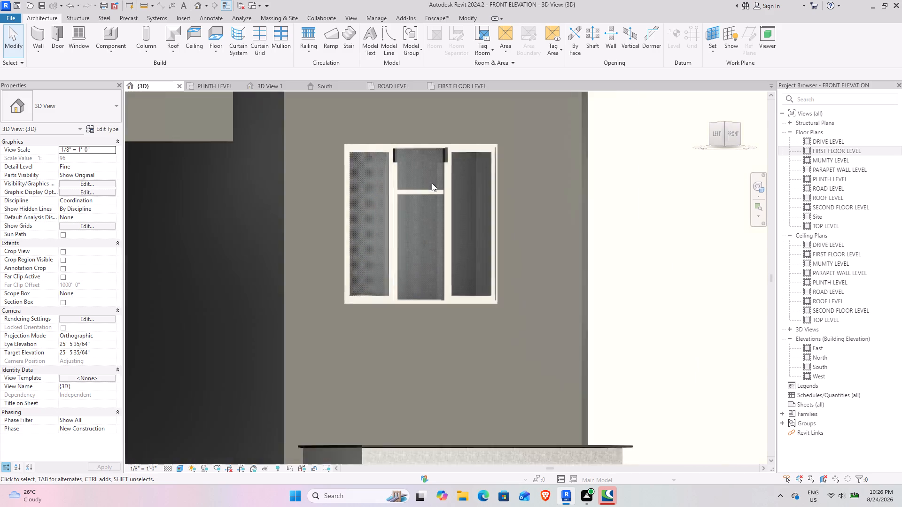
{"action": "scroll", "coordinate": [432, 183], "scroll_direction": "down", "scroll_amount": 9}
{"action": "middle_click_drag", "start_coordinate": [427, 188], "coordinate": [426, 264]}
{"action": "scroll", "coordinate": [414, 233], "scroll_direction": "down", "scroll_amount": 2}
{"action": "middle_click_drag", "start_coordinate": [421, 205], "coordinate": [419, 262]}
{"action": "scroll", "coordinate": [416, 255], "scroll_direction": "down", "scroll_amount": 3}
{"action": "middle_click_drag", "start_coordinate": [426, 233], "coordinate": [427, 261]}
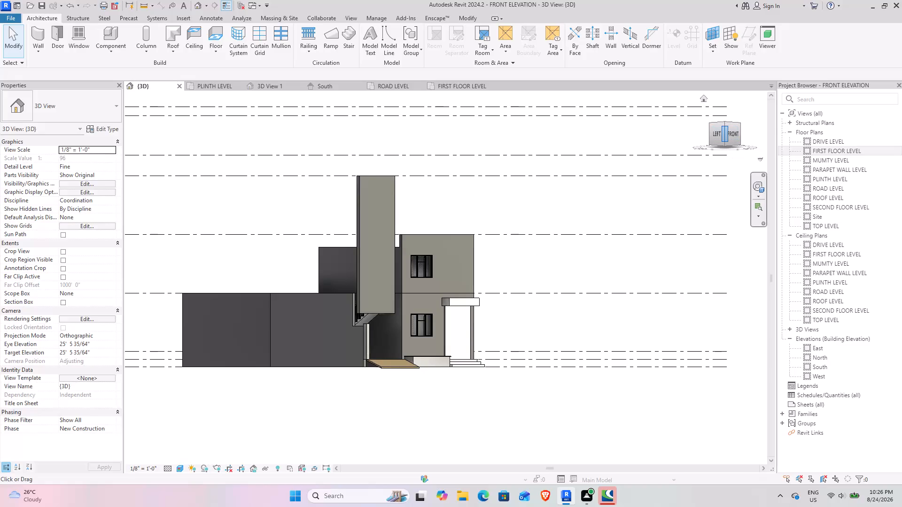
Return the 3D view to the straight front and examine the windows on both storeys beside the stair tower.
{"action": "left_click_drag", "start_coordinate": [724, 136], "coordinate": [620, 145]}
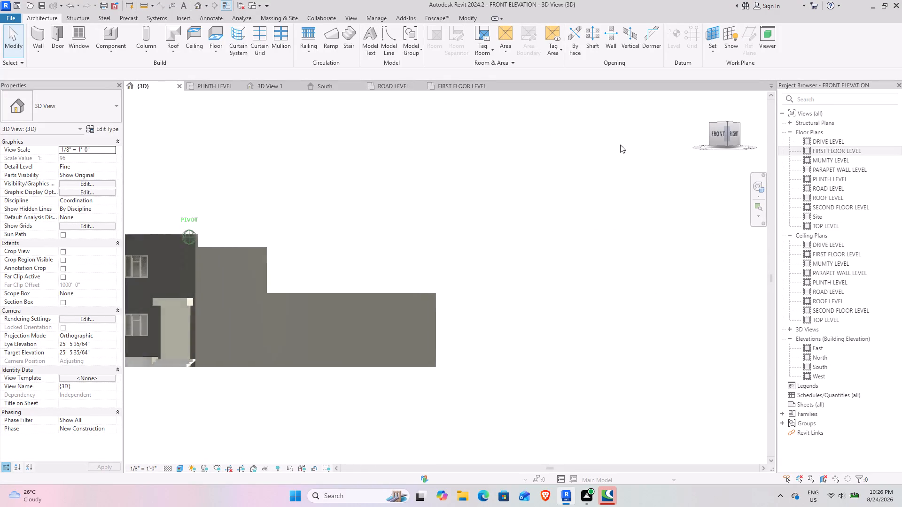
{"action": "left_click_drag", "start_coordinate": [620, 145], "coordinate": [676, 145]}
{"action": "middle_click_drag", "start_coordinate": [306, 272], "coordinate": [469, 238]}
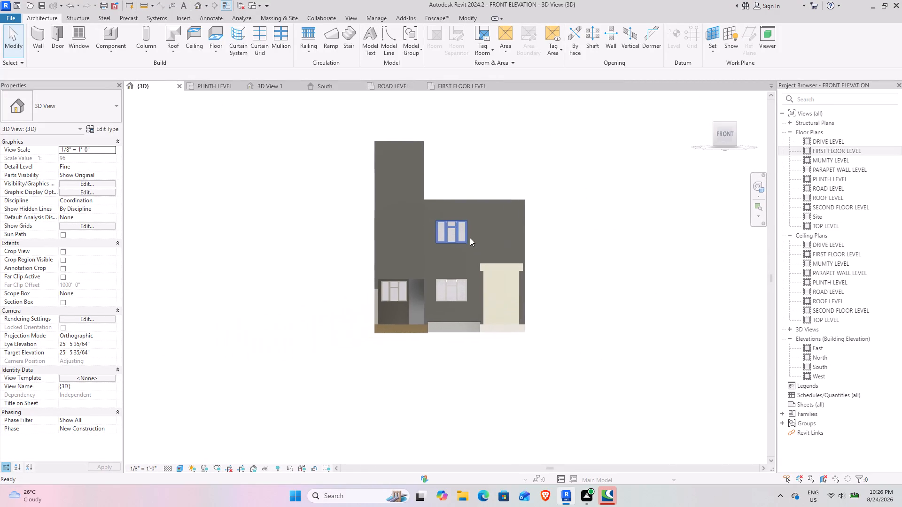
{"action": "scroll", "coordinate": [436, 212], "scroll_direction": "up", "scroll_amount": 7}
{"action": "middle_click_drag", "start_coordinate": [451, 286], "coordinate": [454, 226]}
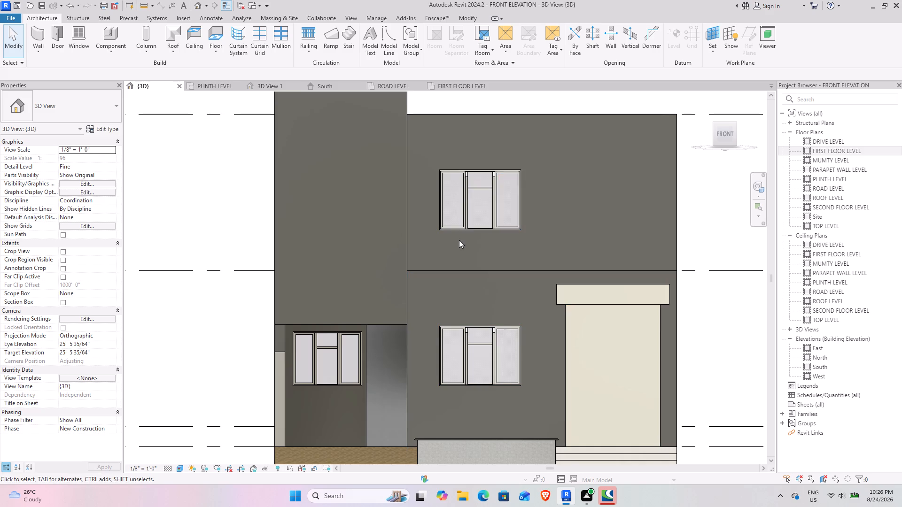
Examine the whole front elevation against the level lines, including the entrance steps, the tall doorway surround and both storeys' windows.
{"action": "scroll", "coordinate": [473, 266], "scroll_direction": "down", "scroll_amount": 3}
{"action": "middle_click_drag", "start_coordinate": [448, 230], "coordinate": [451, 272]}
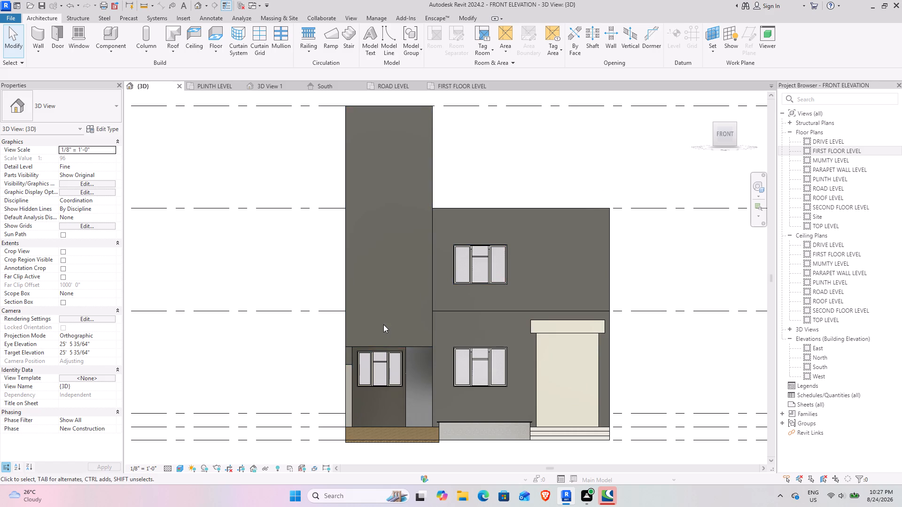
{"action": "scroll", "coordinate": [383, 324], "scroll_direction": "down", "scroll_amount": 3}
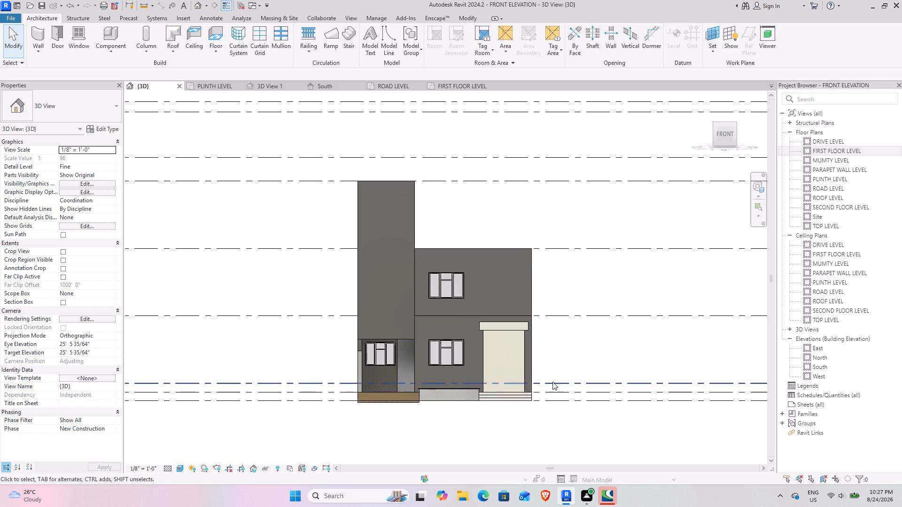
{"action": "scroll", "coordinate": [483, 380], "scroll_direction": "up", "scroll_amount": 7}
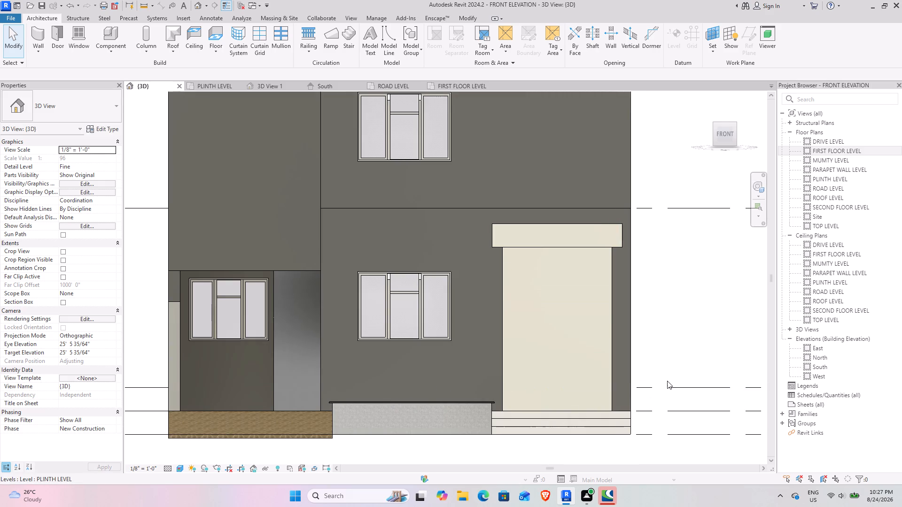
{"action": "scroll", "coordinate": [645, 329], "scroll_direction": "down", "scroll_amount": 3}
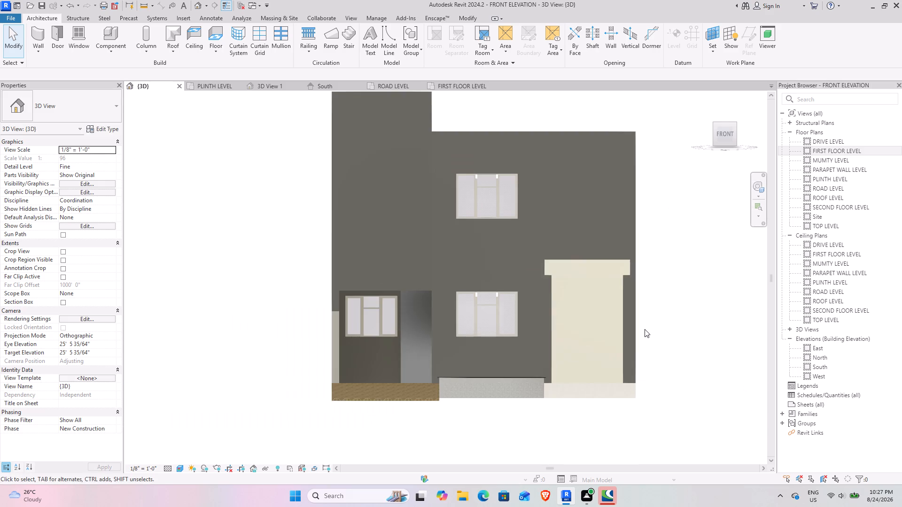
{"action": "middle_click_drag", "start_coordinate": [668, 324], "coordinate": [617, 361]}
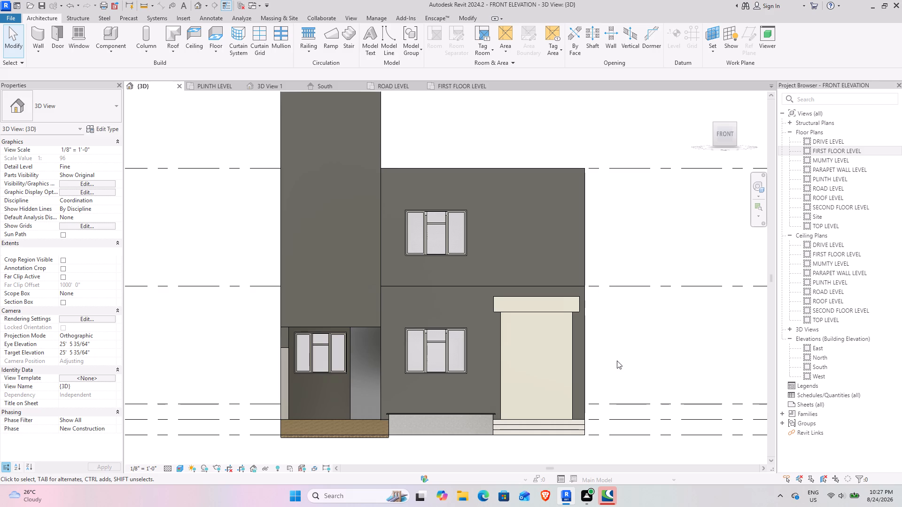
{"action": "scroll", "coordinate": [451, 237], "scroll_direction": "down", "scroll_amount": 3}
{"action": "middle_click_drag", "start_coordinate": [447, 183], "coordinate": [451, 256]}
{"action": "scroll", "coordinate": [439, 312], "scroll_direction": "up", "scroll_amount": 2}
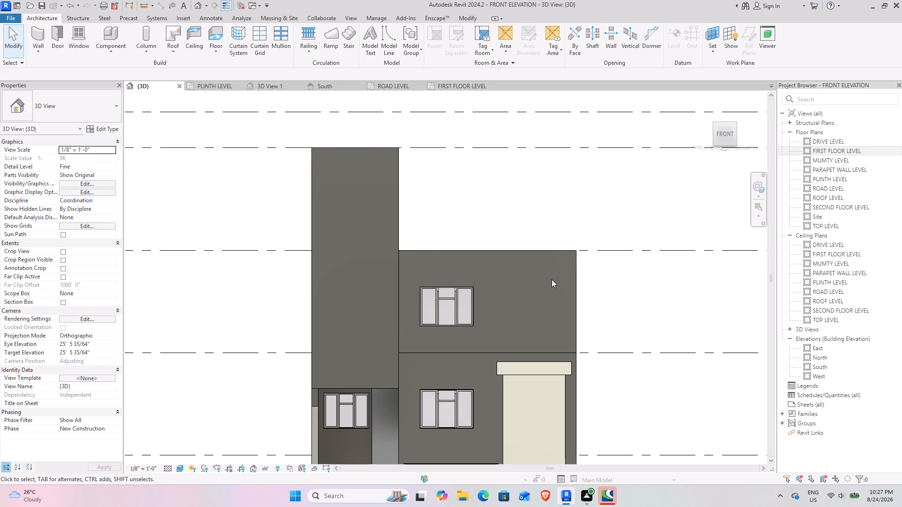
{"action": "scroll", "coordinate": [466, 371], "scroll_direction": "up", "scroll_amount": 2}
{"action": "middle_click_drag", "start_coordinate": [466, 367], "coordinate": [446, 334]}
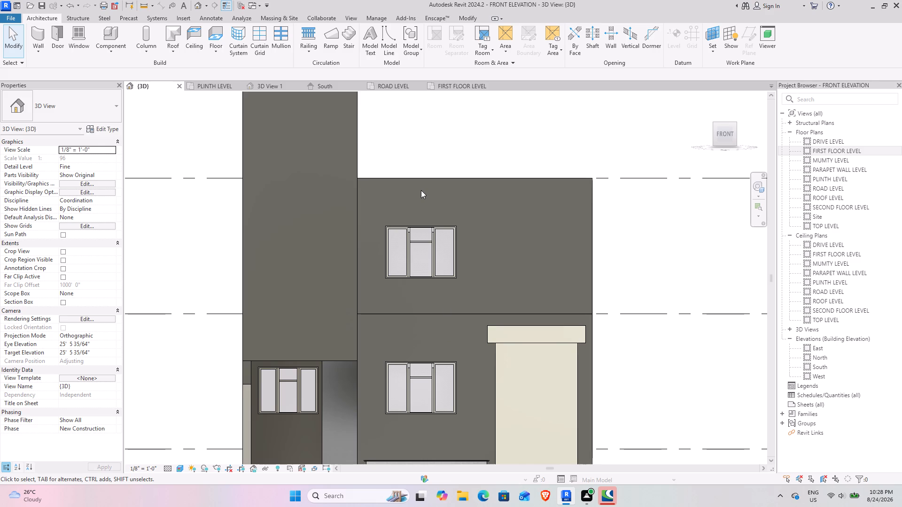
Examine the stair tower from its top edge down to the recessed ground-floor window, comparing it with the adjoining two-storey front wall.
{"action": "scroll", "coordinate": [421, 190], "scroll_direction": "down", "scroll_amount": 4}
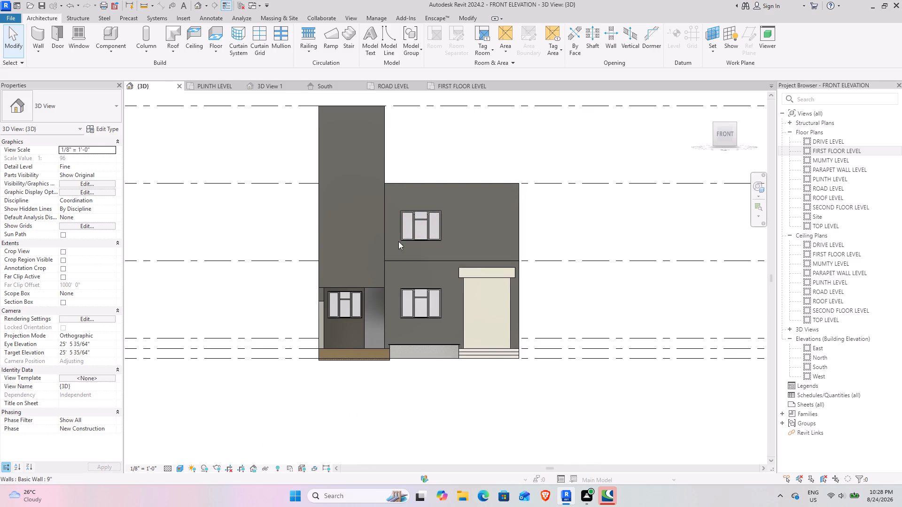
{"action": "scroll", "coordinate": [395, 269], "scroll_direction": "up", "scroll_amount": 4}
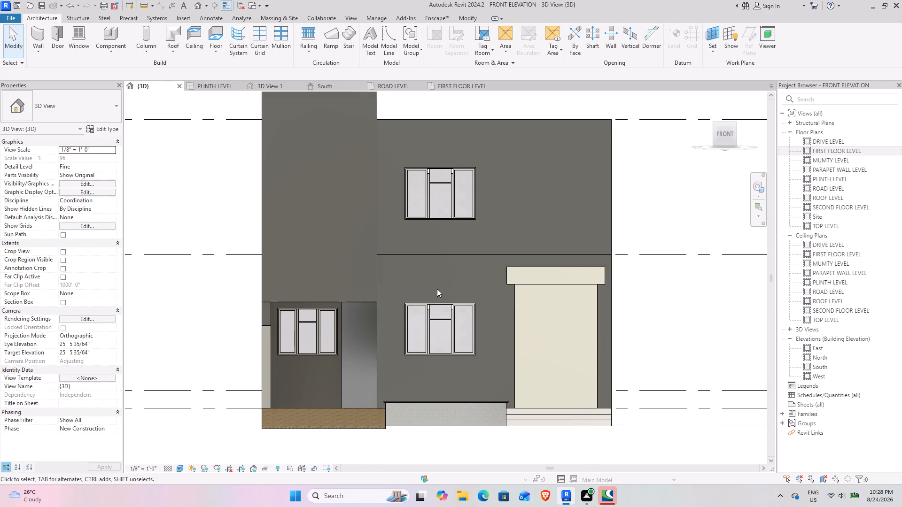
{"action": "middle_click_drag", "start_coordinate": [428, 286], "coordinate": [383, 260]}
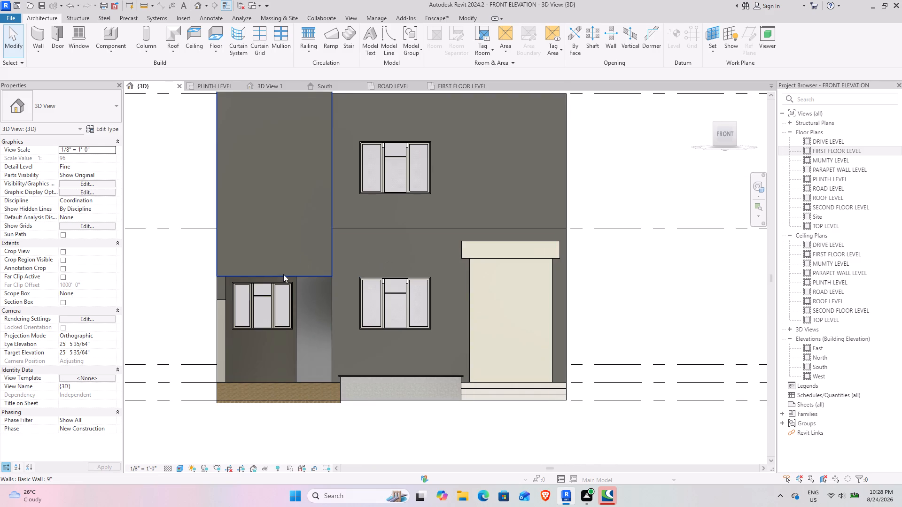
{"action": "middle_click_drag", "start_coordinate": [389, 239], "coordinate": [400, 307]}
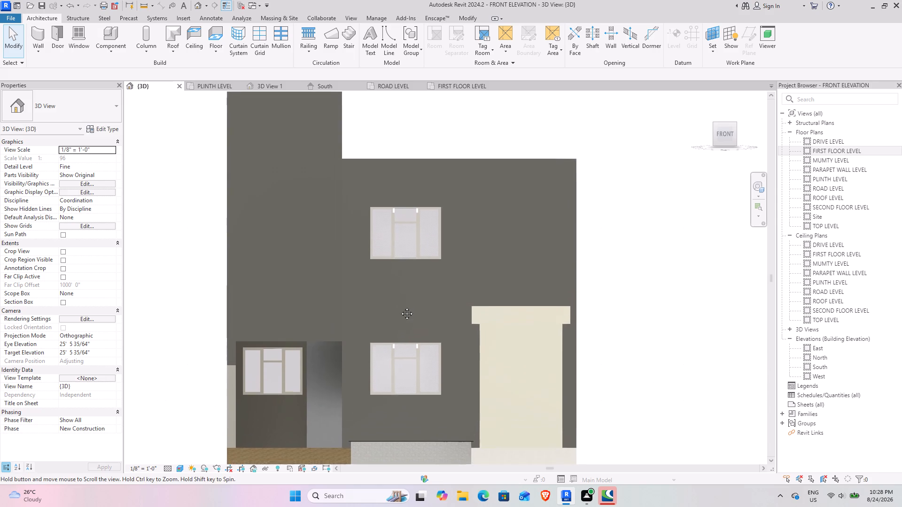
{"action": "middle_click_drag", "start_coordinate": [400, 307], "coordinate": [402, 313]}
{"action": "middle_click_drag", "start_coordinate": [304, 234], "coordinate": [309, 328]}
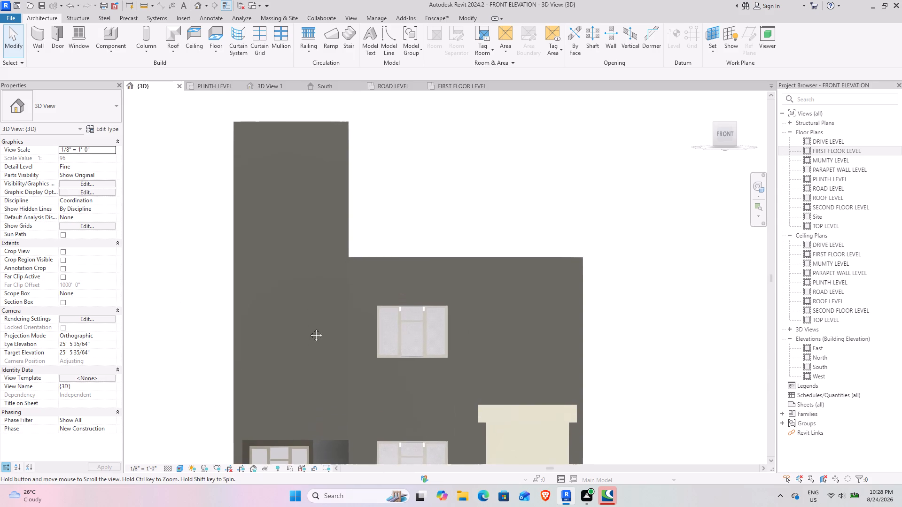
{"action": "middle_click_drag", "start_coordinate": [309, 328], "coordinate": [309, 344]}
{"action": "scroll", "coordinate": [301, 328], "scroll_direction": "down", "scroll_amount": 2}
{"action": "middle_click_drag", "start_coordinate": [298, 334], "coordinate": [301, 266]}
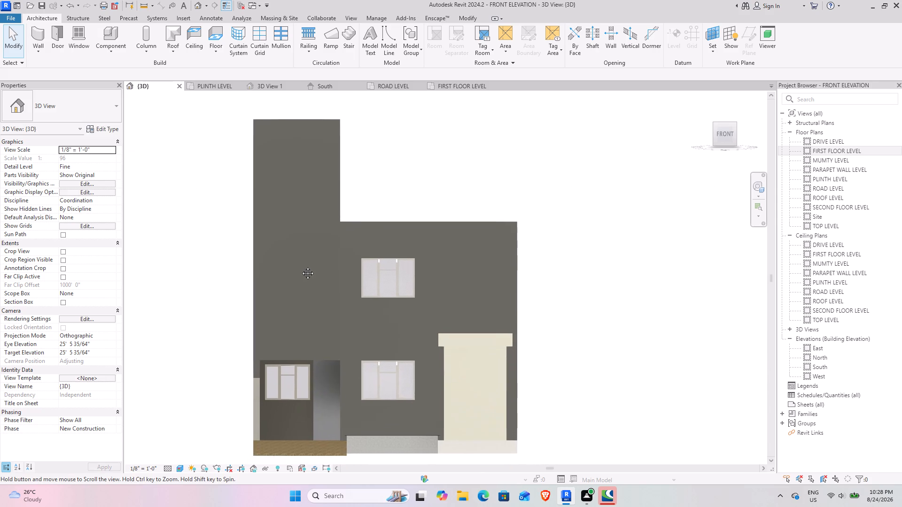
{"action": "middle_click_drag", "start_coordinate": [301, 266], "coordinate": [314, 262]}
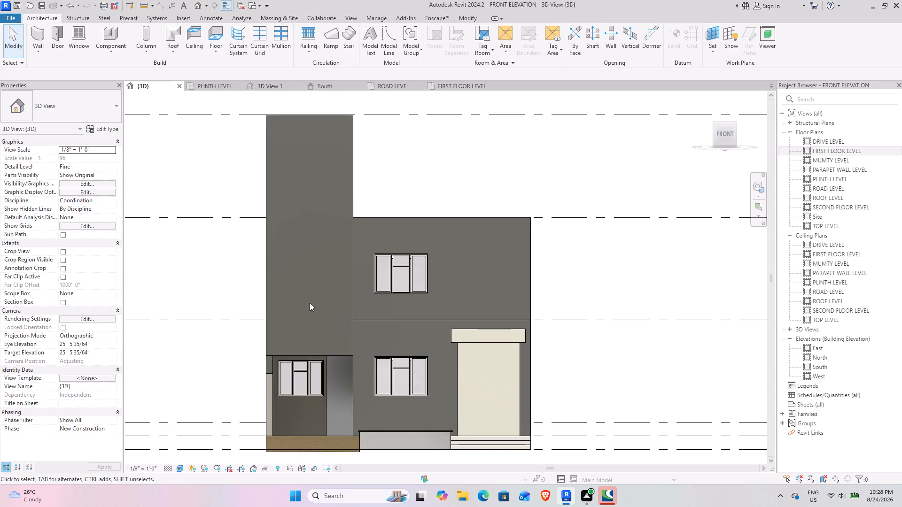
{"action": "scroll", "coordinate": [303, 304], "scroll_direction": "up", "scroll_amount": 2}
{"action": "middle_click_drag", "start_coordinate": [302, 302], "coordinate": [319, 251]}
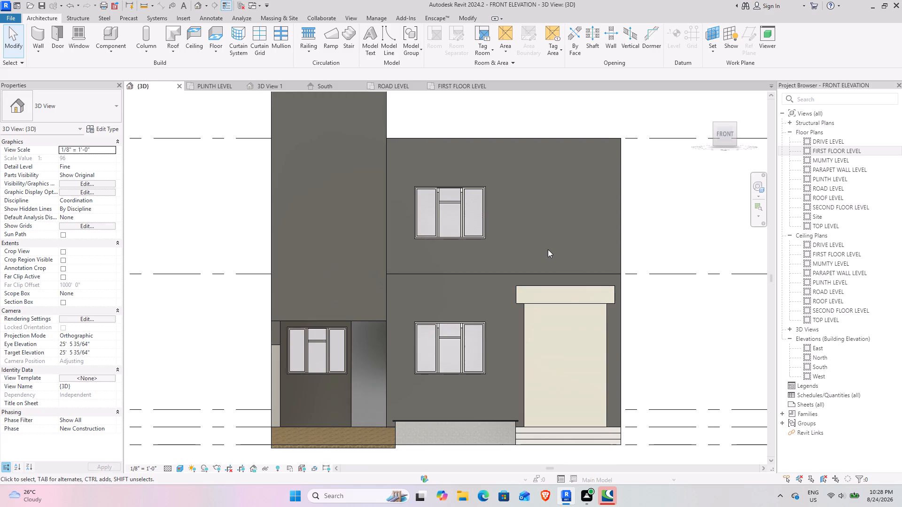
{"action": "scroll", "coordinate": [432, 253], "scroll_direction": "down", "scroll_amount": 2}
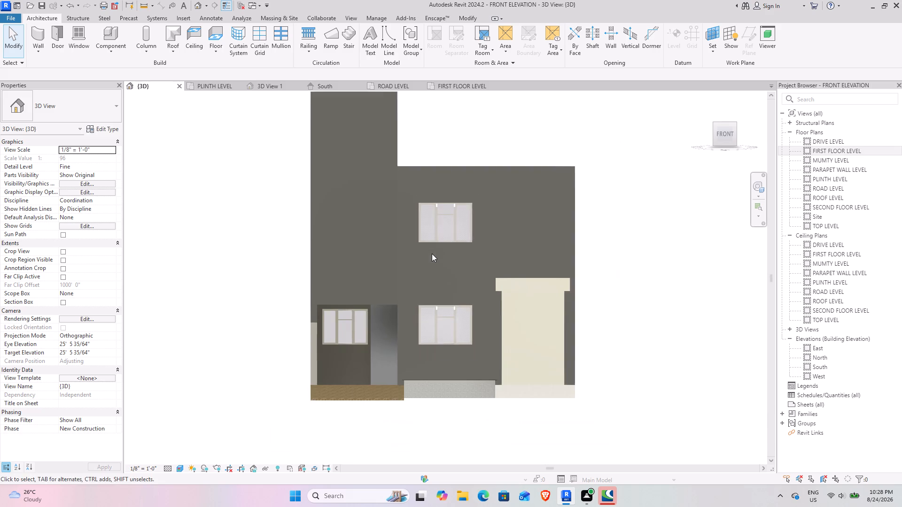
{"action": "middle_click_drag", "start_coordinate": [420, 242], "coordinate": [410, 292]}
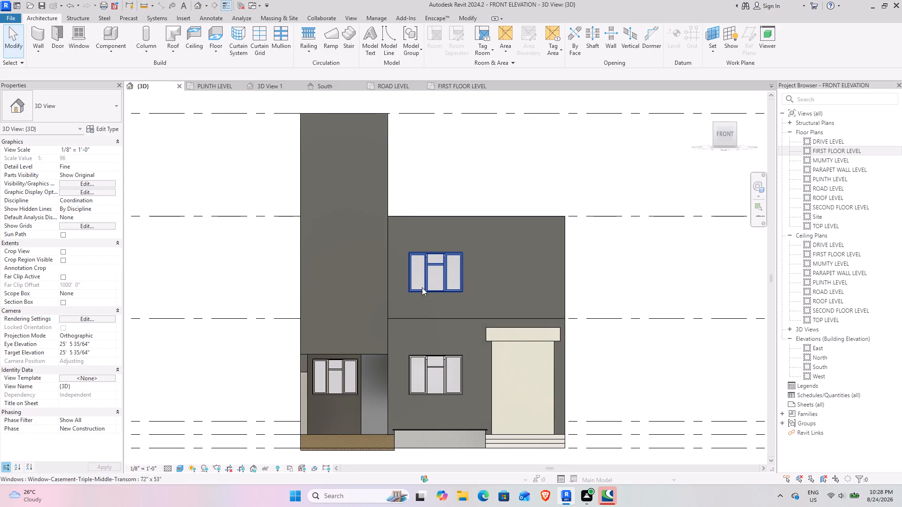
Examine the two-storey front wall beside the stair tower, from its upper edge down to the plinth and entrance steps.
{"action": "left_click", "coordinate": [636, 274]}
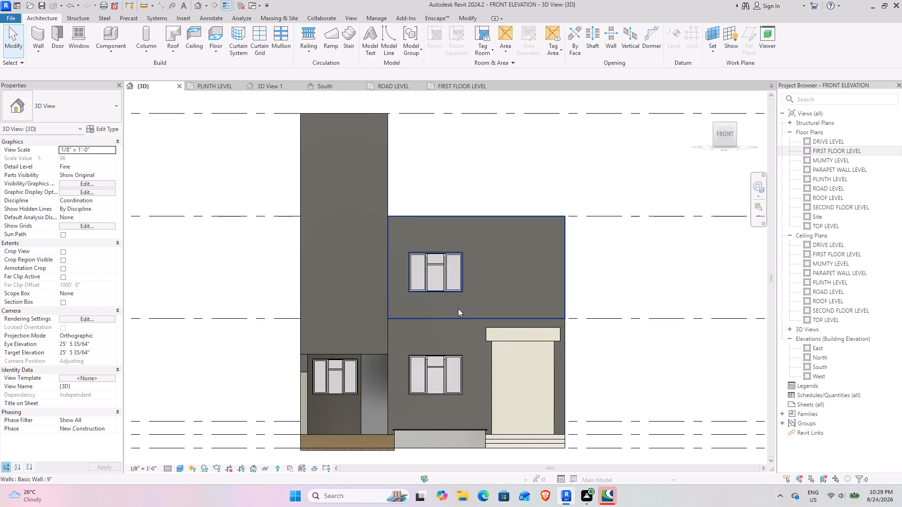
{"action": "scroll", "coordinate": [435, 407], "scroll_direction": "up", "scroll_amount": 1}
{"action": "middle_click_drag", "start_coordinate": [435, 407], "coordinate": [421, 402]}
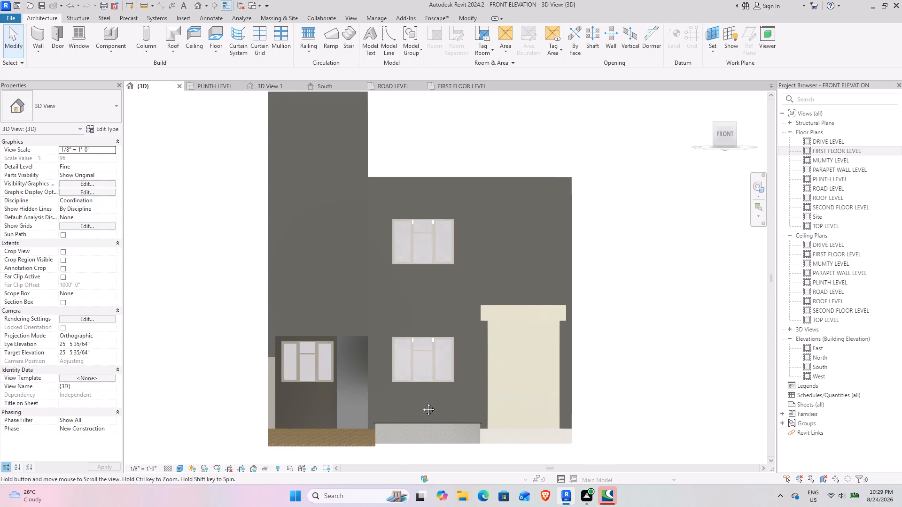
{"action": "middle_click_drag", "start_coordinate": [421, 402], "coordinate": [417, 416]}
{"action": "scroll", "coordinate": [391, 346], "scroll_direction": "down", "scroll_amount": 1}
{"action": "middle_click_drag", "start_coordinate": [398, 298], "coordinate": [378, 301]}
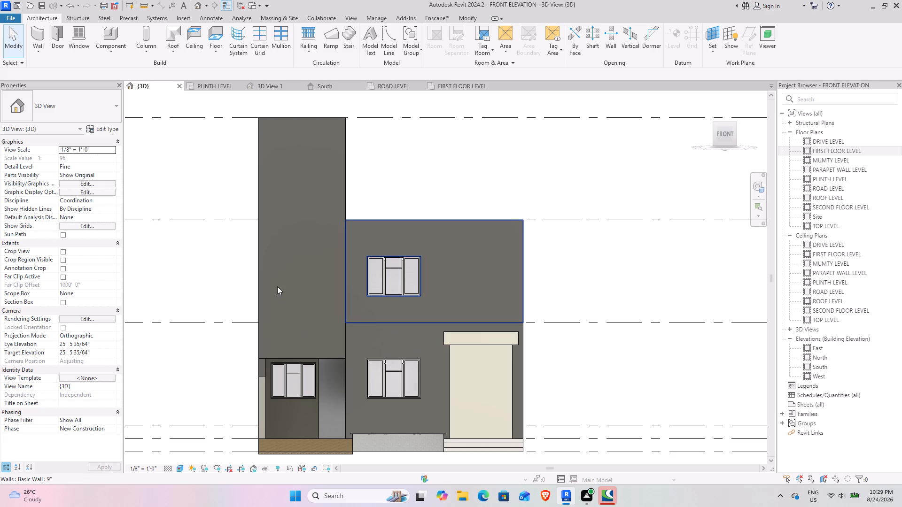
{"action": "scroll", "coordinate": [437, 402], "scroll_direction": "up", "scroll_amount": 1}
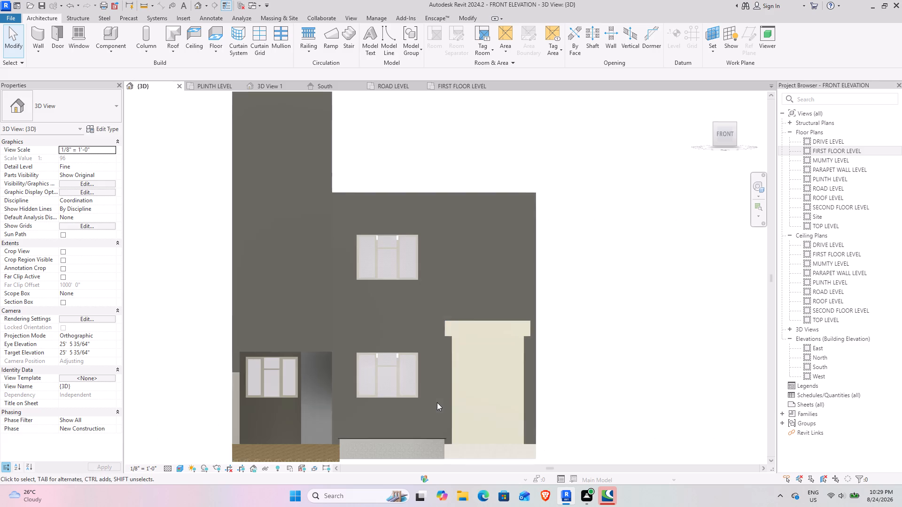
{"action": "middle_click_drag", "start_coordinate": [440, 370], "coordinate": [471, 370]}
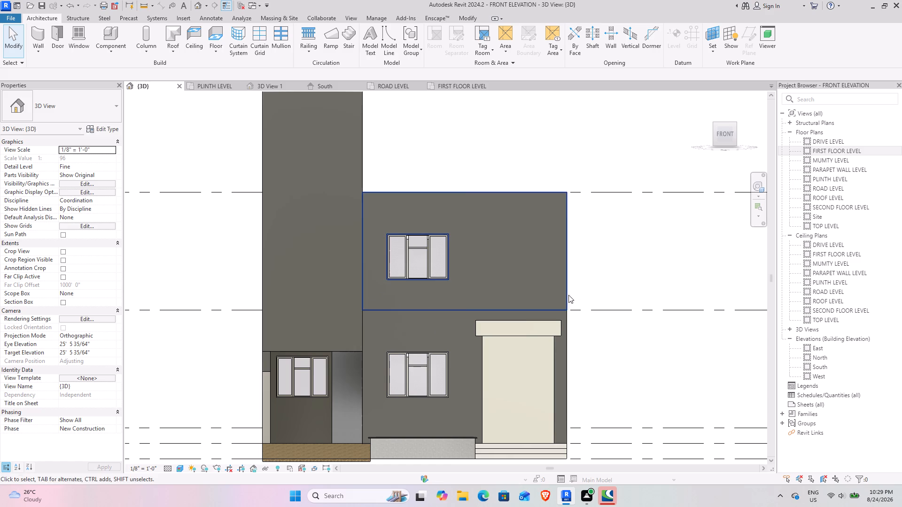
{"action": "left_click", "coordinate": [567, 294]}
{"action": "left_click", "coordinate": [639, 278]}
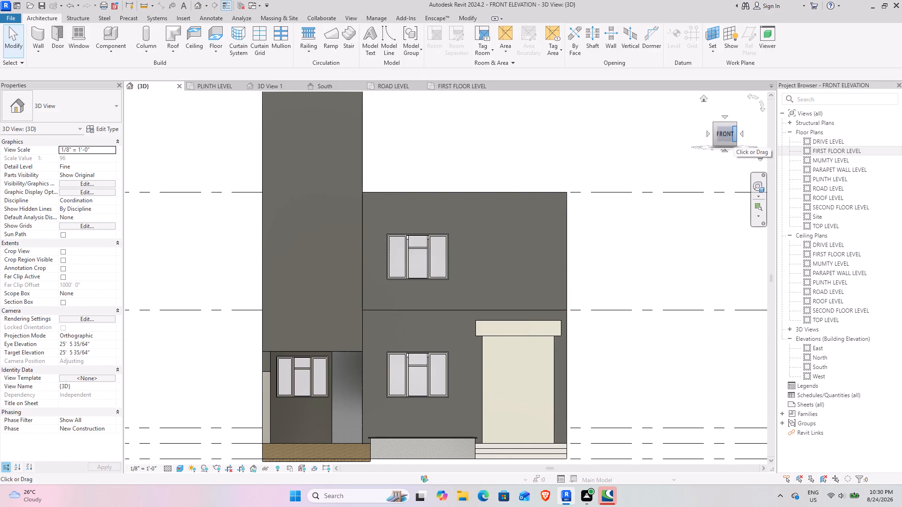
Turn the 3D view to the front-right corner and check the first-floor side wall and the low wall beside the ramp by selecting each.
{"action": "left_click_drag", "start_coordinate": [733, 139], "coordinate": [733, 139]}
{"action": "left_click_drag", "start_coordinate": [733, 139], "coordinate": [660, 139]}
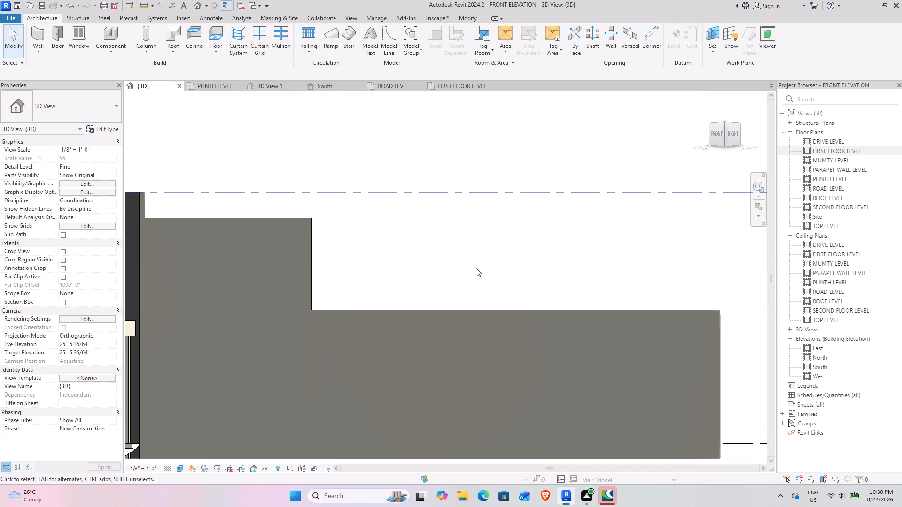
{"action": "scroll", "coordinate": [475, 273], "scroll_direction": "down", "scroll_amount": 5}
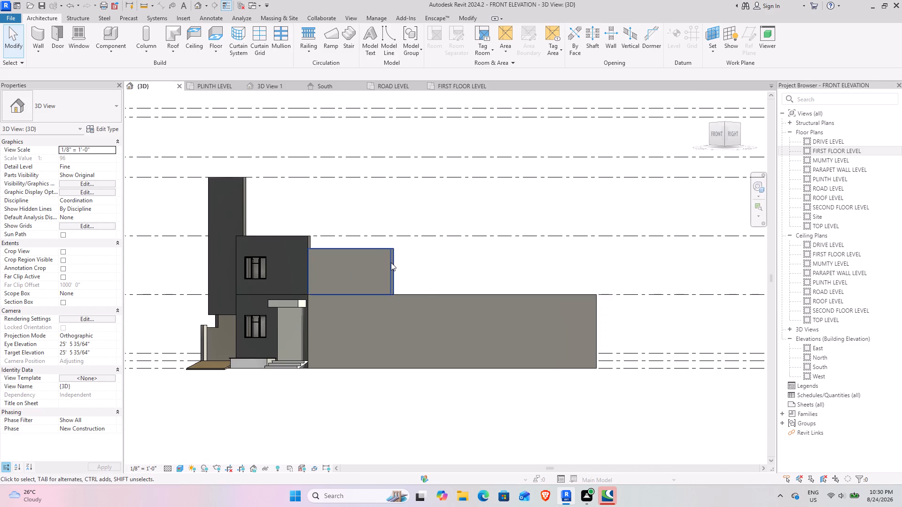
{"action": "left_click", "coordinate": [391, 262]}
{"action": "left_click", "coordinate": [406, 423]}
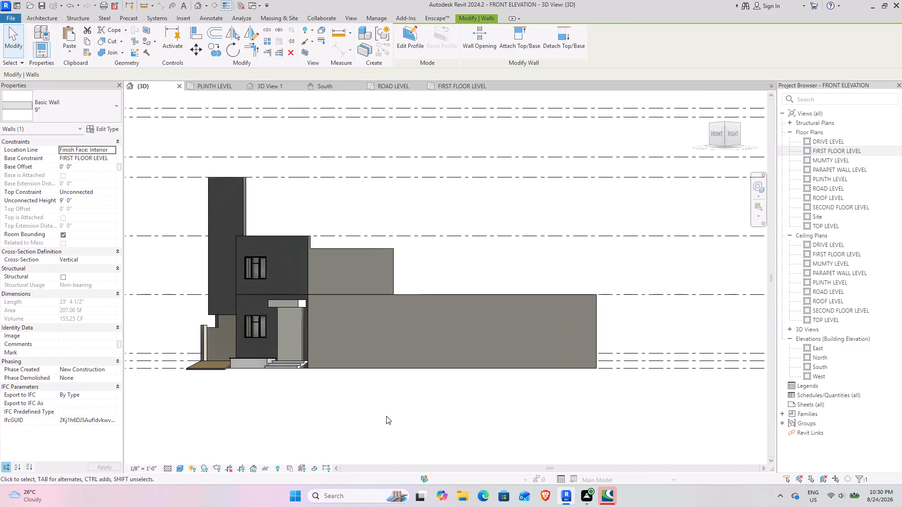
{"action": "scroll", "coordinate": [179, 324], "scroll_direction": "up", "scroll_amount": 6}
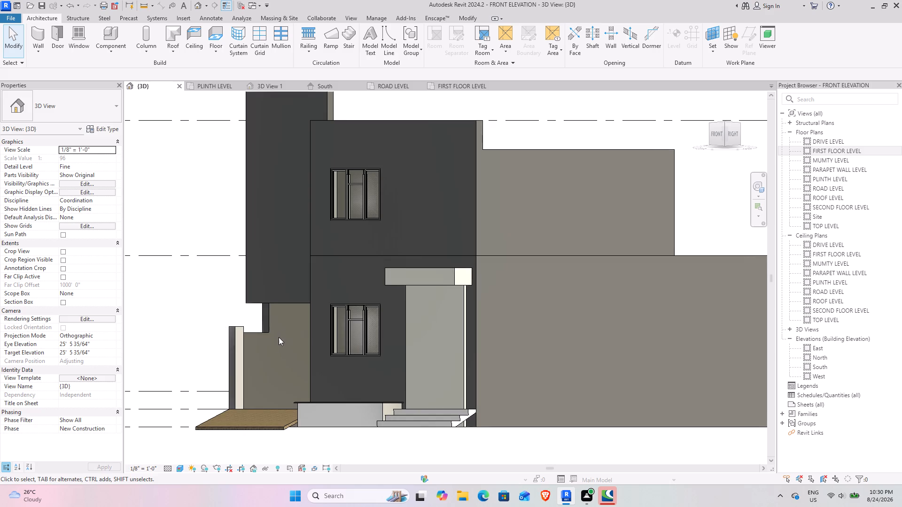
{"action": "left_click", "coordinate": [261, 334]}
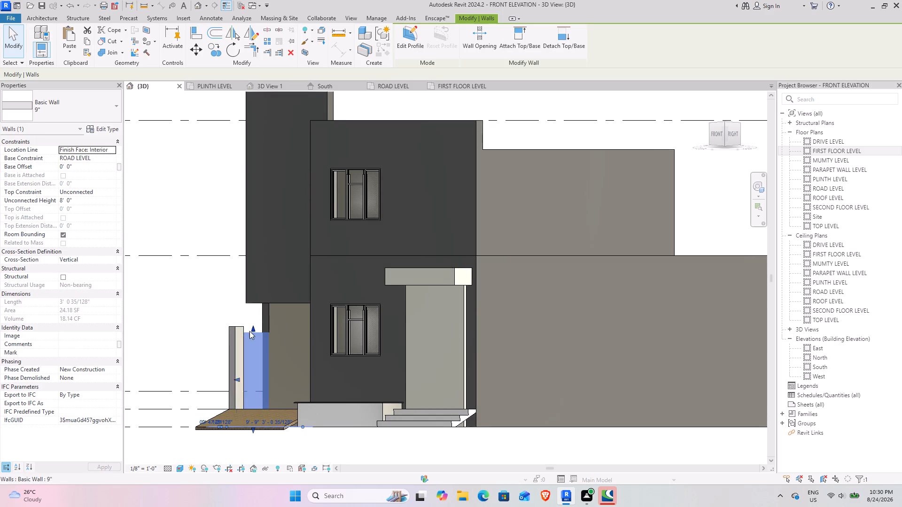
{"action": "left_click", "coordinate": [179, 291]}
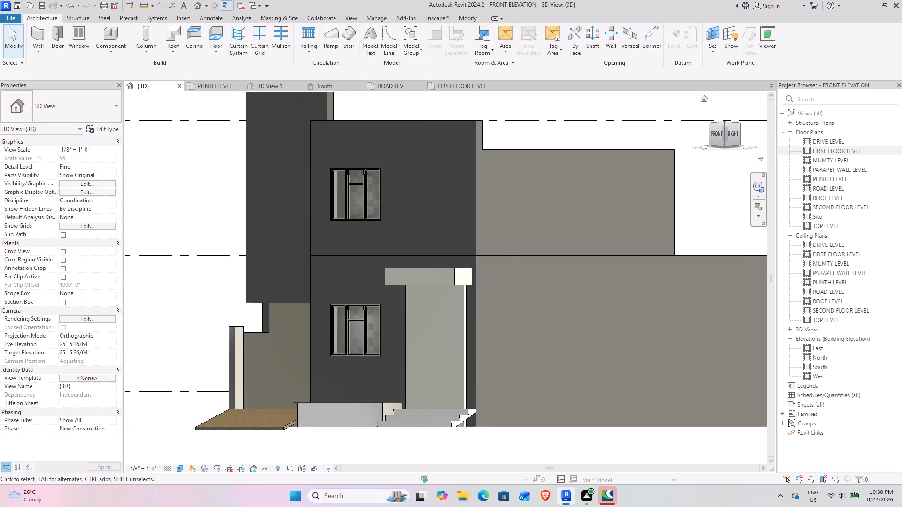
Turn the 3D view to the front-left corner and examine the low wall beside the ramp and stair up close.
{"action": "left_click", "coordinate": [710, 131]}
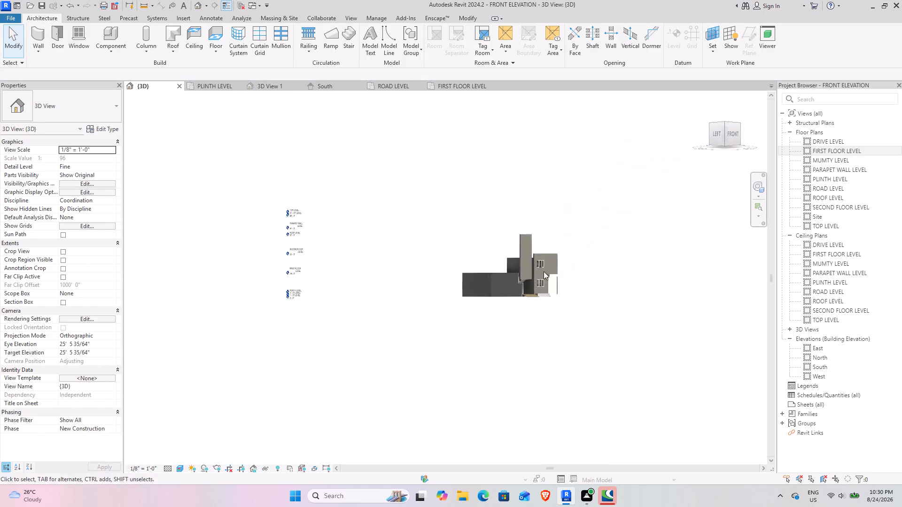
{"action": "scroll", "coordinate": [505, 307], "scroll_direction": "up", "scroll_amount": 14}
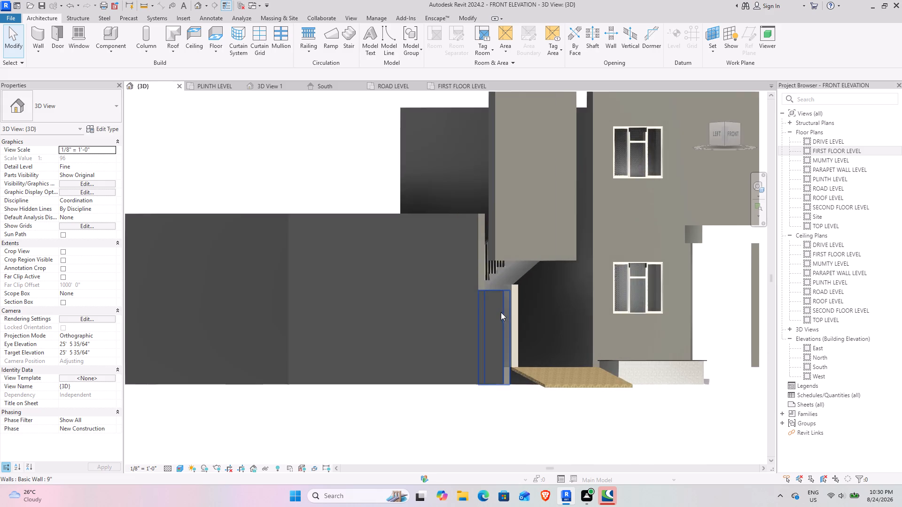
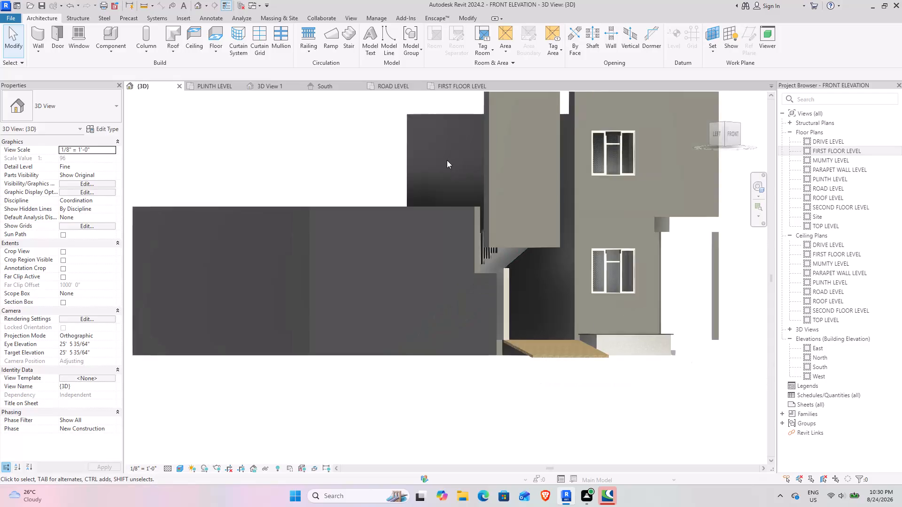
Examine the whole house from the front-left corner, from the long ground-floor side walls across to the entrance side.
{"action": "scroll", "coordinate": [447, 160], "scroll_direction": "down", "scroll_amount": 1}
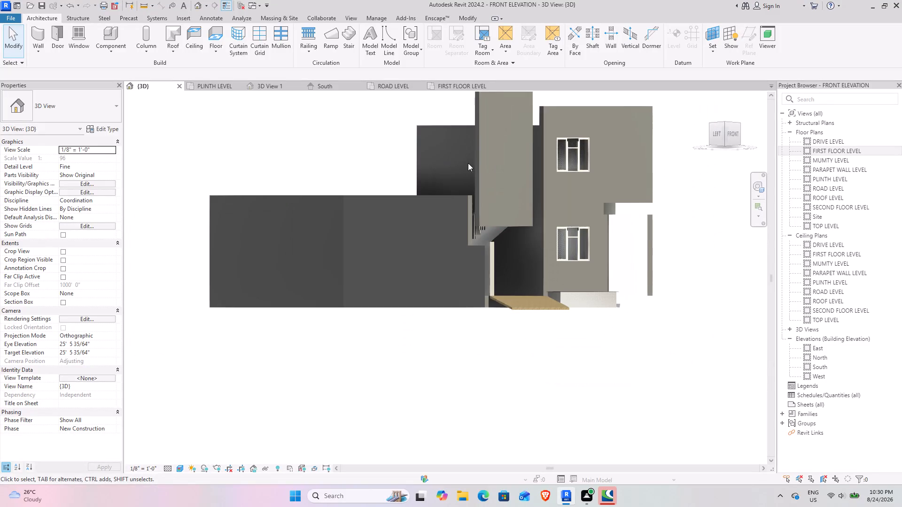
{"action": "middle_click_drag", "start_coordinate": [471, 161], "coordinate": [393, 256]}
{"action": "scroll", "coordinate": [434, 200], "scroll_direction": "down", "scroll_amount": 1}
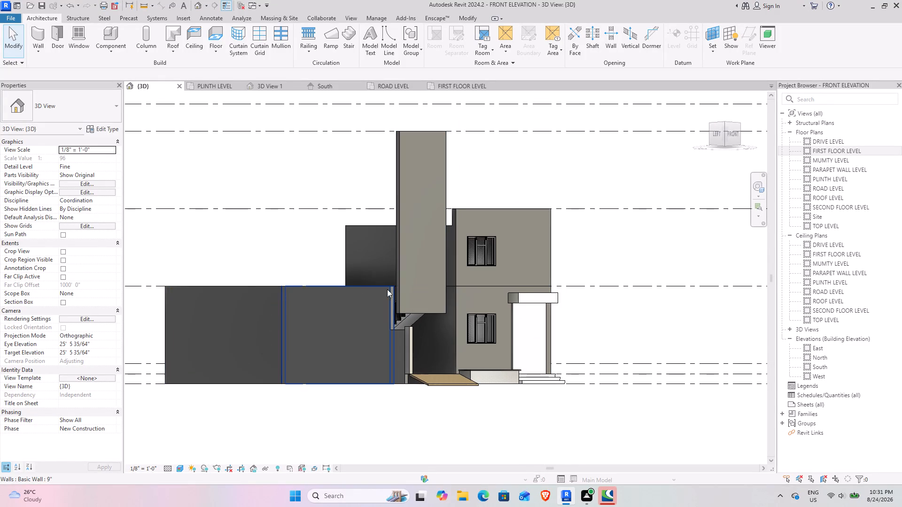
{"action": "left_click", "coordinate": [259, 286]}
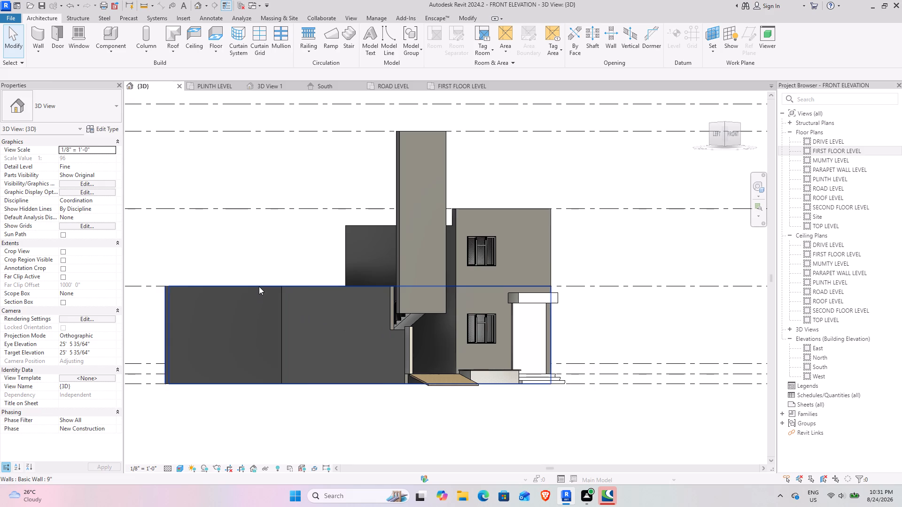
{"action": "left_click", "coordinate": [626, 325]}
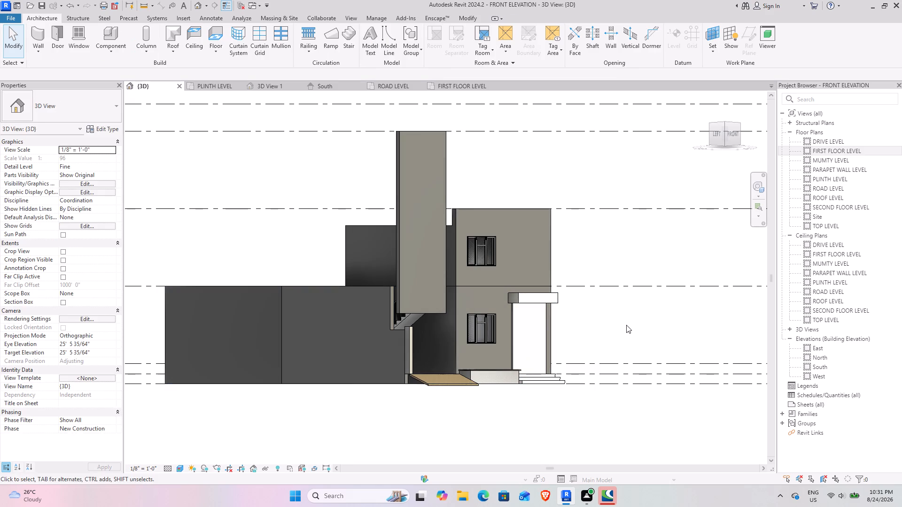
{"action": "scroll", "coordinate": [463, 336], "scroll_direction": "up", "scroll_amount": 10}
{"action": "scroll", "coordinate": [449, 331], "scroll_direction": "down", "scroll_amount": 4}
{"action": "scroll", "coordinate": [411, 325], "scroll_direction": "down", "scroll_amount": 3}
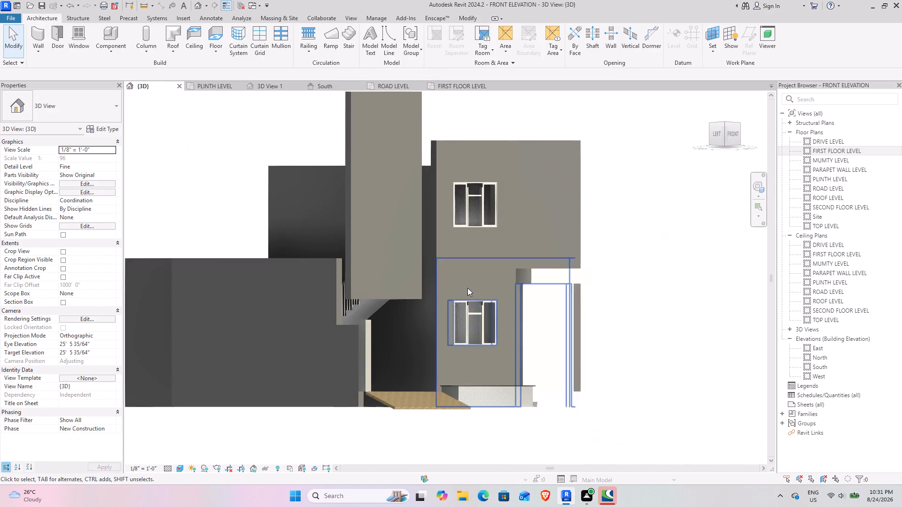
{"action": "scroll", "coordinate": [565, 222], "scroll_direction": "down", "scroll_amount": 3}
{"action": "middle_click_drag", "start_coordinate": [612, 223], "coordinate": [607, 288]}
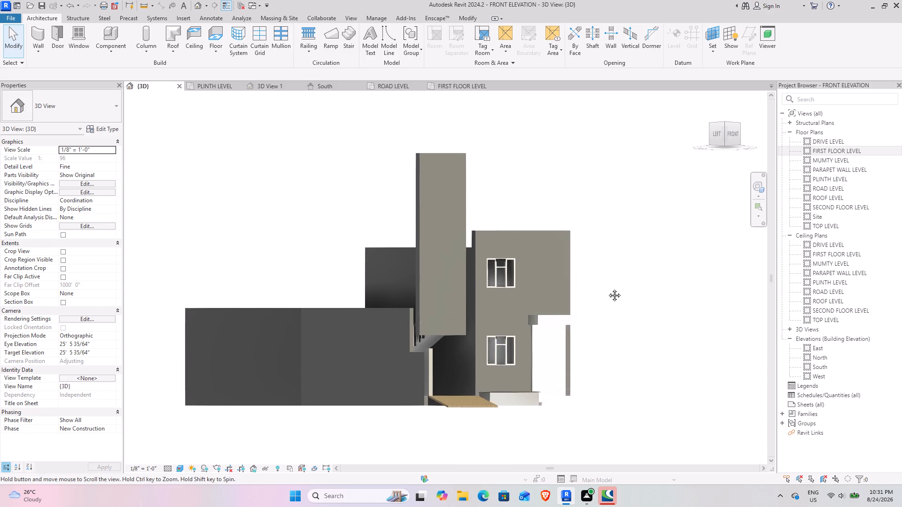
{"action": "middle_click_drag", "start_coordinate": [607, 288], "coordinate": [607, 291]}
Examine the stair tower and the upper edge of the adjoining first-floor front wall up close from the front-left corner.
{"action": "scroll", "coordinate": [586, 269], "scroll_direction": "up", "scroll_amount": 2}
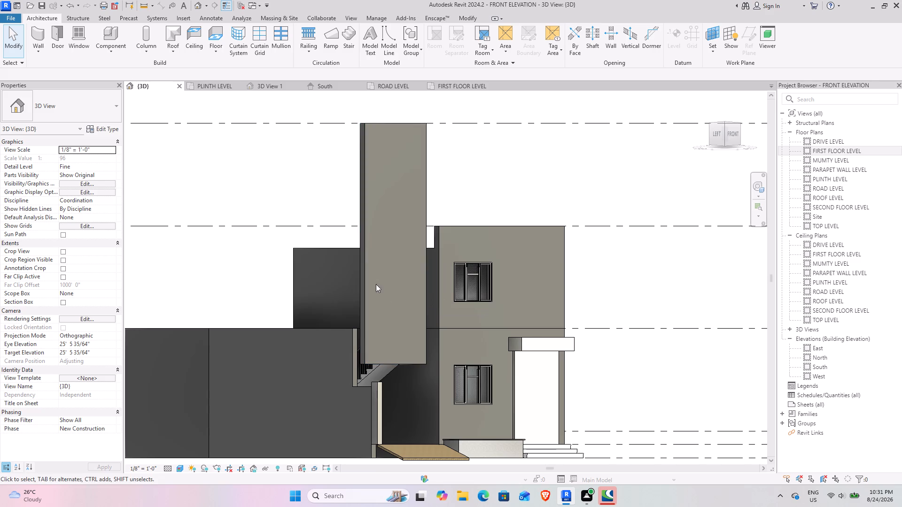
{"action": "middle_click_drag", "start_coordinate": [310, 279], "coordinate": [316, 234]}
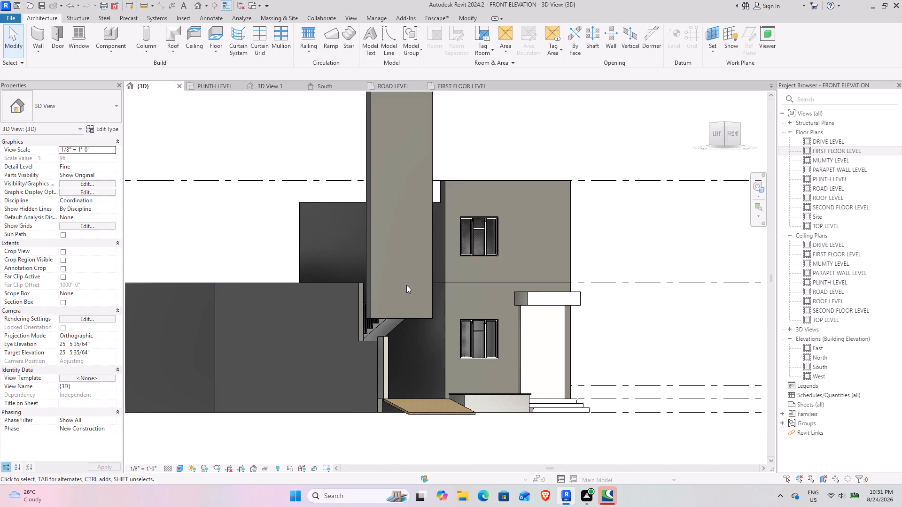
{"action": "scroll", "coordinate": [367, 266], "scroll_direction": "up", "scroll_amount": 3}
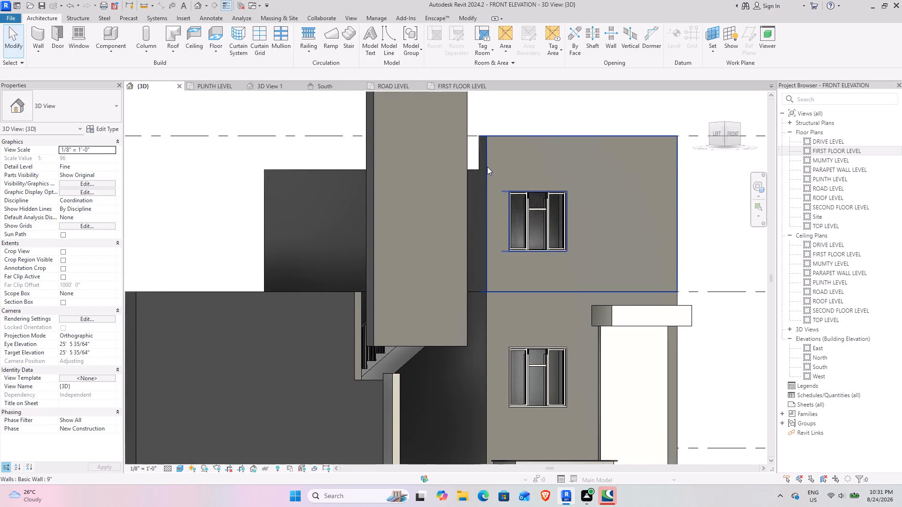
{"action": "middle_click_drag", "start_coordinate": [486, 166], "coordinate": [444, 307]}
{"action": "scroll", "coordinate": [447, 270], "scroll_direction": "up", "scroll_amount": 4}
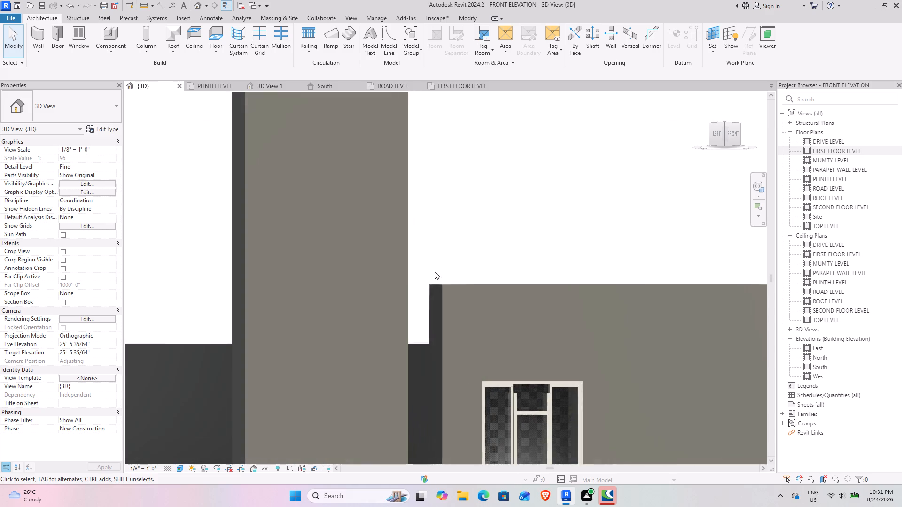
{"action": "scroll", "coordinate": [435, 331], "scroll_direction": "down", "scroll_amount": 6}
{"action": "middle_click_drag", "start_coordinate": [387, 349], "coordinate": [385, 269]}
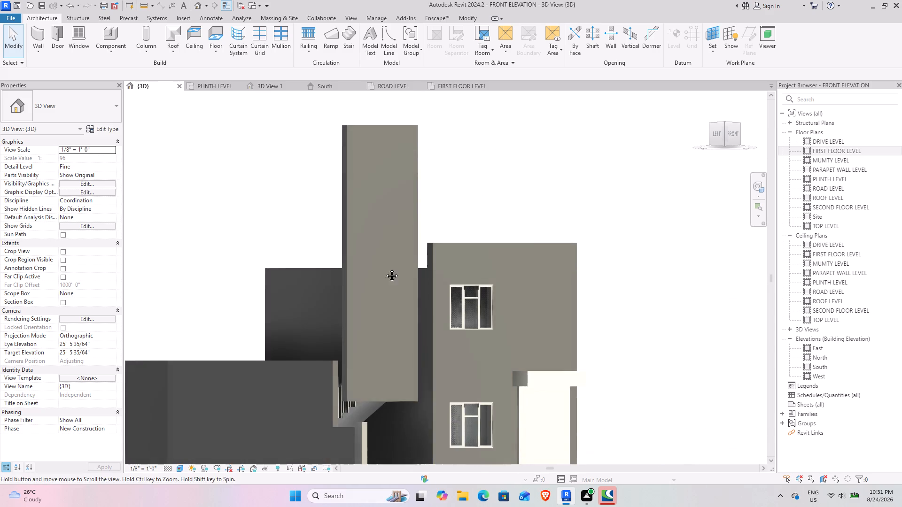
{"action": "middle_click_drag", "start_coordinate": [385, 269], "coordinate": [386, 266]}
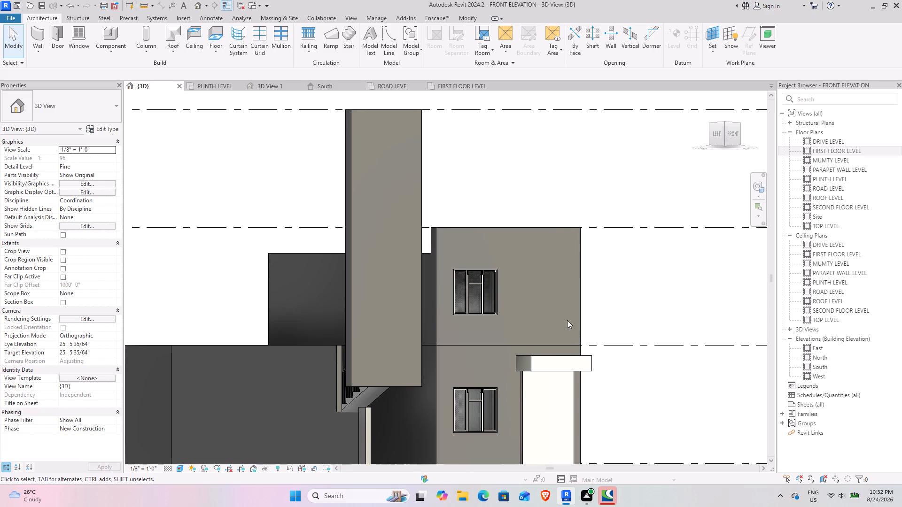
Turn the 3D view to the front and check the wall end beside the entrance and the first-floor front wall by selecting each.
{"action": "scroll", "coordinate": [482, 311], "scroll_direction": "down", "scroll_amount": 4}
{"action": "scroll", "coordinate": [524, 308], "scroll_direction": "down", "scroll_amount": 2}
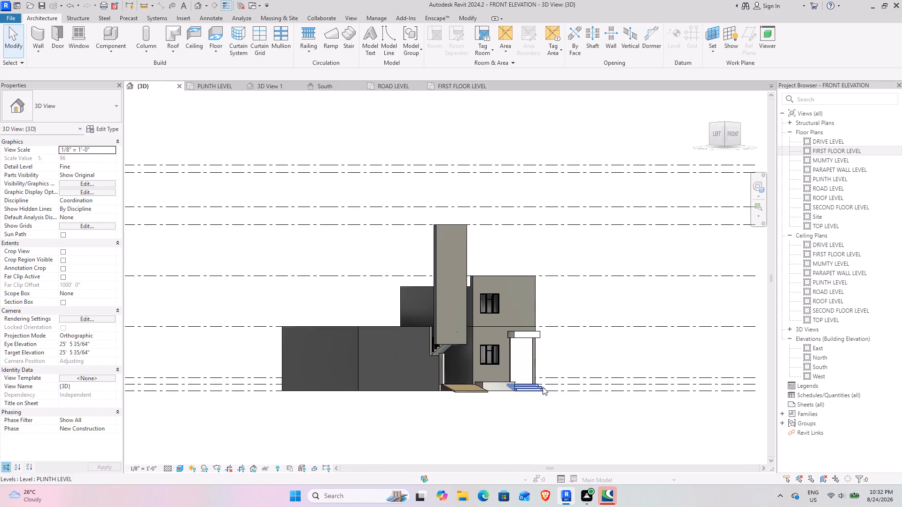
{"action": "left_click_drag", "start_coordinate": [727, 136], "coordinate": [636, 136]}
{"action": "middle_click_drag", "start_coordinate": [417, 345], "coordinate": [528, 332]}
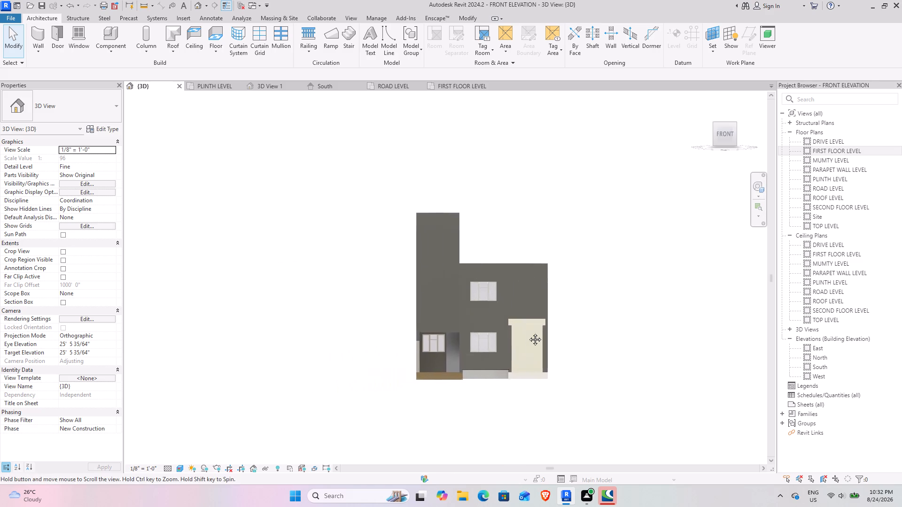
{"action": "middle_click_drag", "start_coordinate": [528, 332], "coordinate": [529, 332]}
{"action": "scroll", "coordinate": [504, 336], "scroll_direction": "up", "scroll_amount": 3}
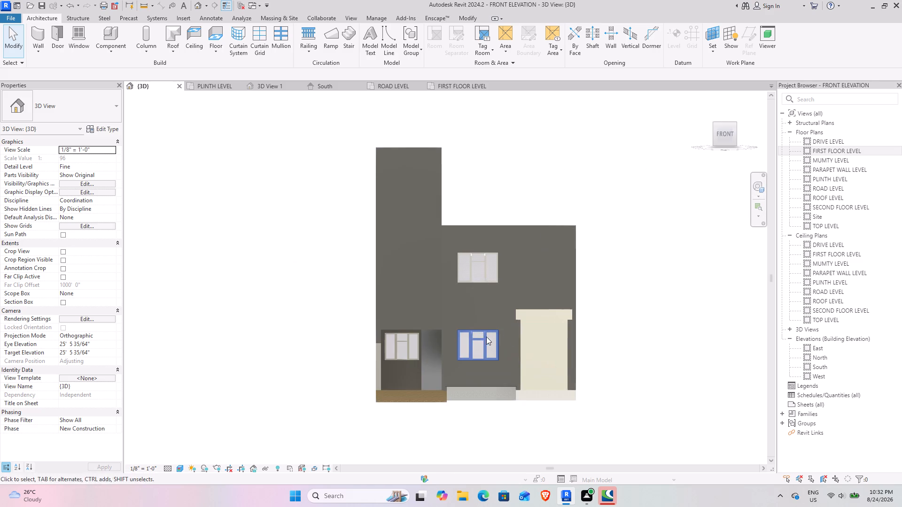
{"action": "scroll", "coordinate": [484, 337], "scroll_direction": "up", "scroll_amount": 4}
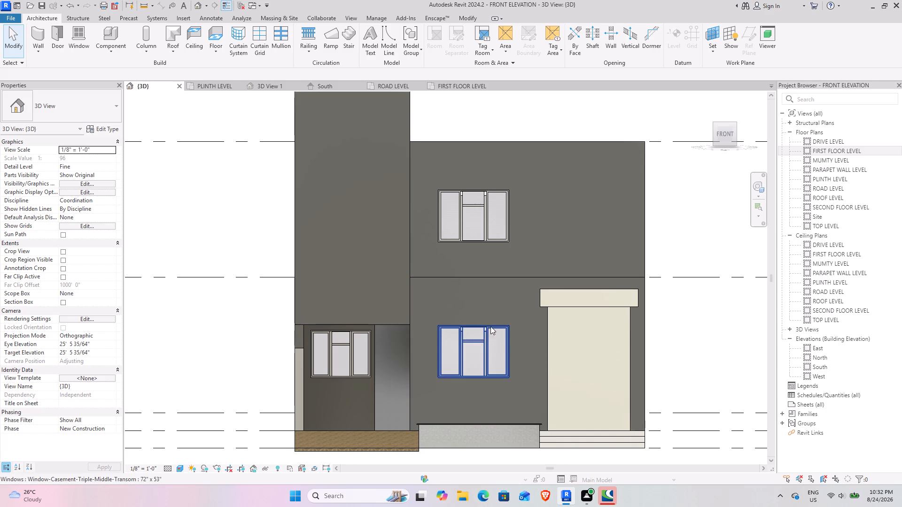
{"action": "left_click", "coordinate": [643, 334]}
{"action": "left_click", "coordinate": [730, 338]}
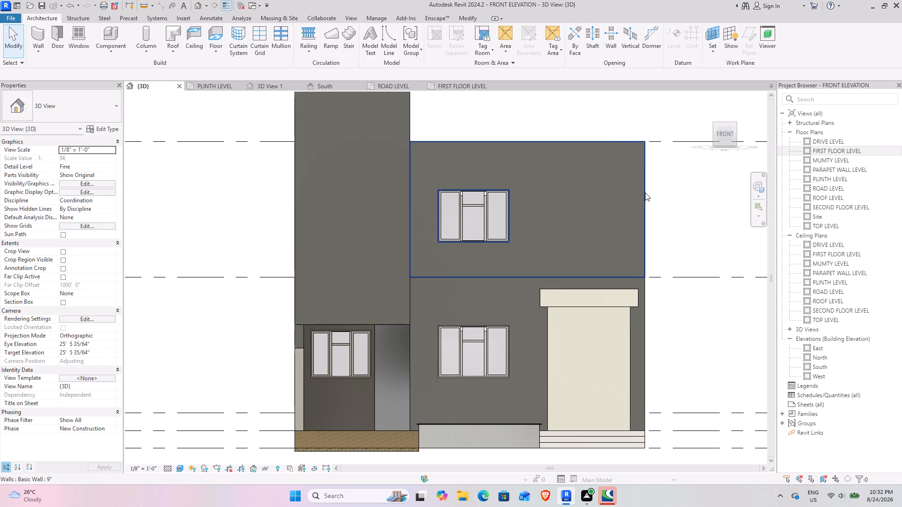
{"action": "left_click", "coordinate": [645, 192]}
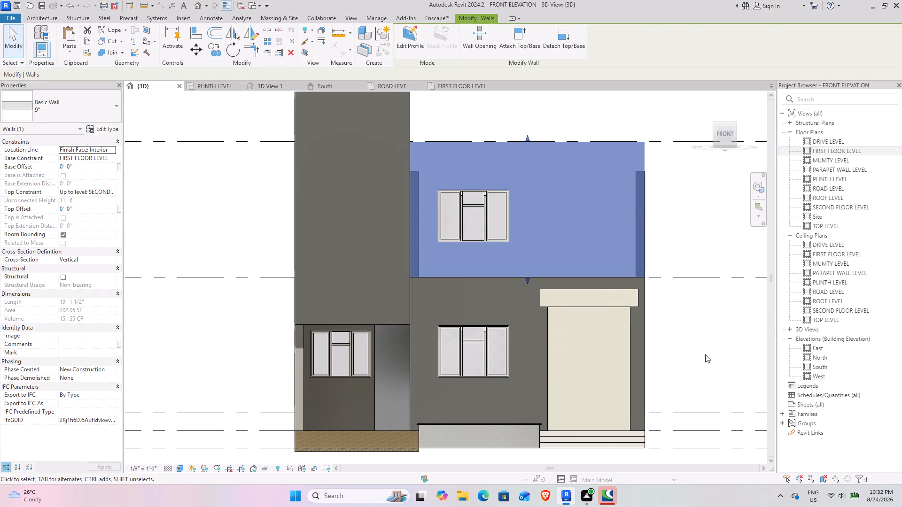
{"action": "left_click", "coordinate": [705, 354]}
Check the stair tower's front wall against the adjoining front wall by selecting it in the front view.
{"action": "scroll", "coordinate": [453, 186], "scroll_direction": "down", "scroll_amount": 4}
{"action": "middle_click_drag", "start_coordinate": [479, 171], "coordinate": [472, 202]}
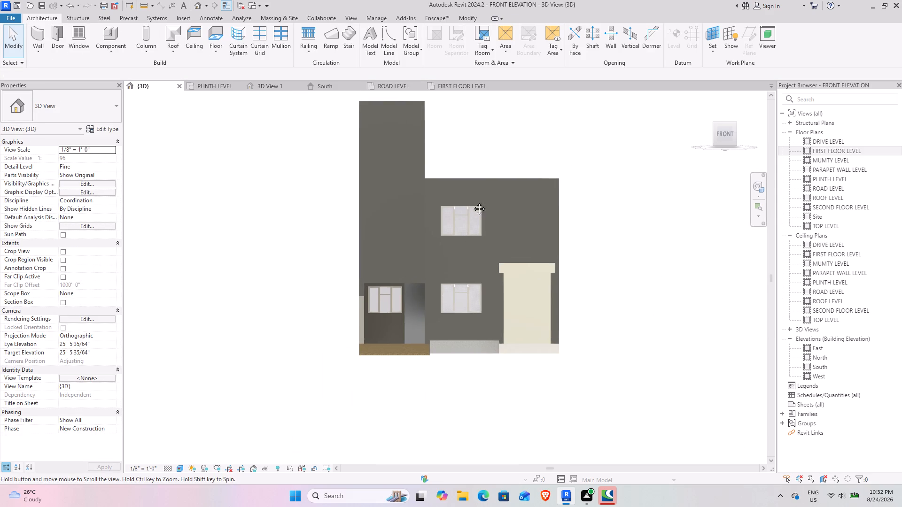
{"action": "middle_click_drag", "start_coordinate": [472, 202], "coordinate": [467, 217]}
{"action": "scroll", "coordinate": [421, 175], "scroll_direction": "up", "scroll_amount": 3}
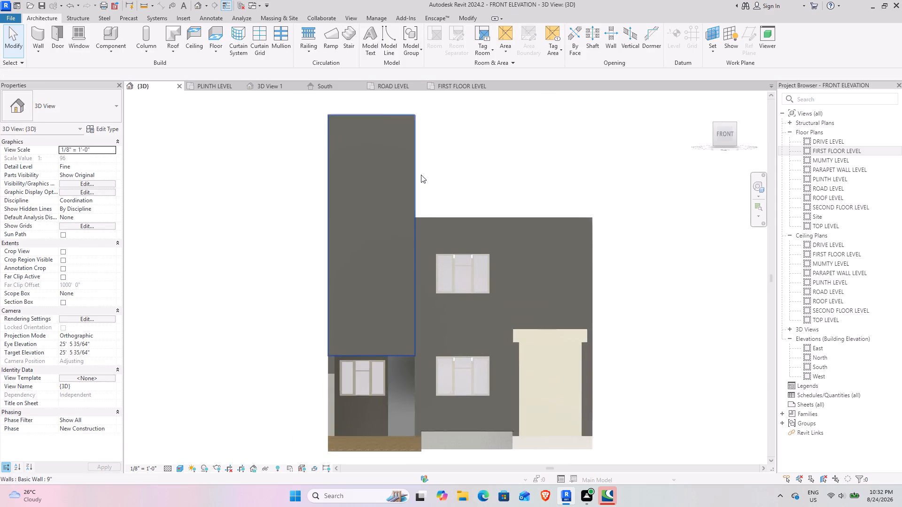
{"action": "scroll", "coordinate": [415, 177], "scroll_direction": "up", "scroll_amount": 3}
{"action": "left_click", "coordinate": [414, 192]}
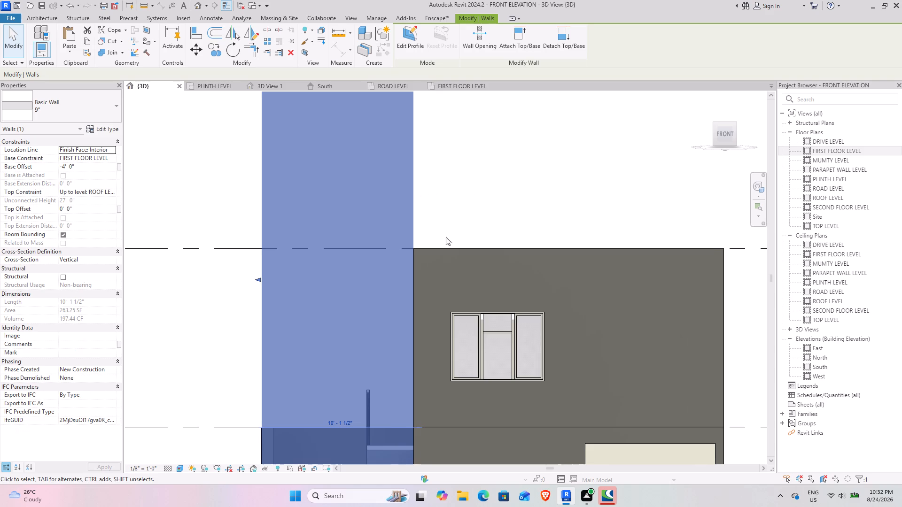
{"action": "scroll", "coordinate": [330, 327], "scroll_direction": "down", "scroll_amount": 4}
{"action": "middle_click_drag", "start_coordinate": [315, 338], "coordinate": [326, 278]}
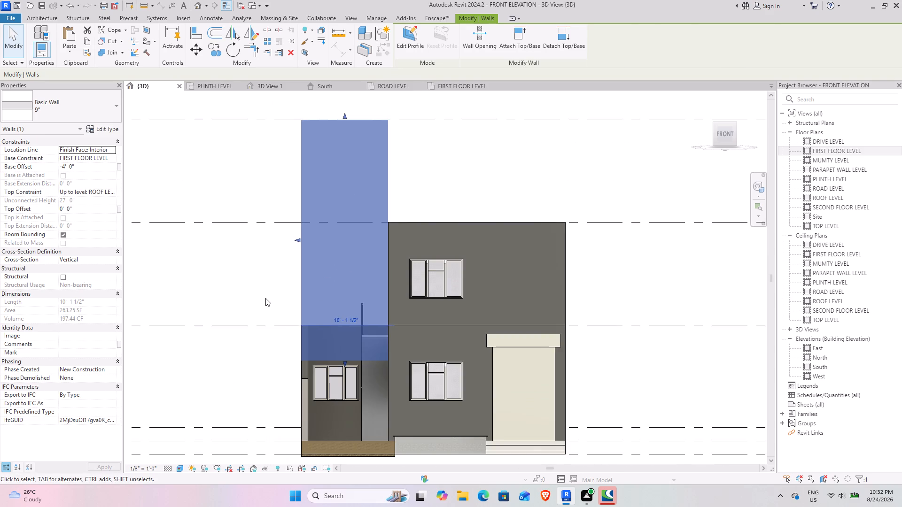
{"action": "left_click", "coordinate": [265, 298]}
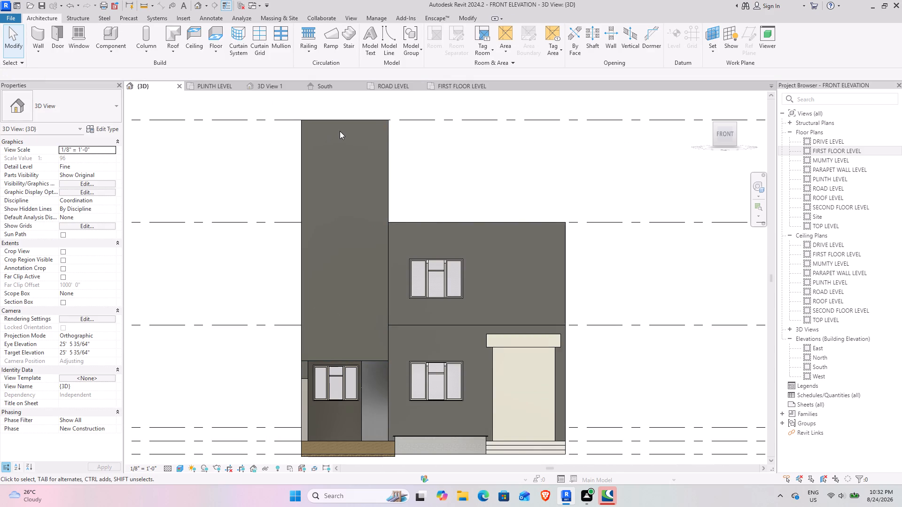
Open the PLINTH LEVEL plan and check the stair run along the side passage by selecting it.
{"action": "left_click", "coordinate": [220, 86]}
{"action": "scroll", "coordinate": [350, 169], "scroll_direction": "down", "scroll_amount": 3}
{"action": "middle_click_drag", "start_coordinate": [333, 169], "coordinate": [459, 309]}
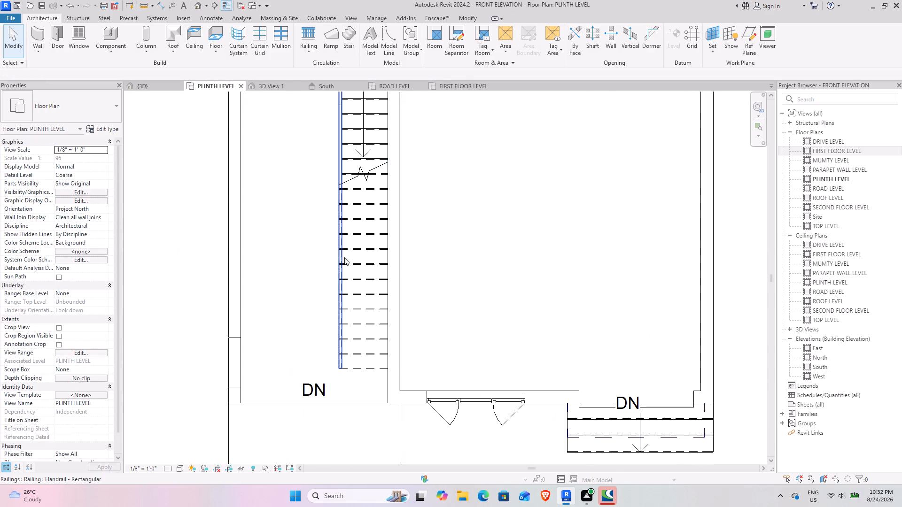
{"action": "left_click", "coordinate": [348, 217]}
{"action": "scroll", "coordinate": [281, 192], "scroll_direction": "down", "scroll_amount": 2}
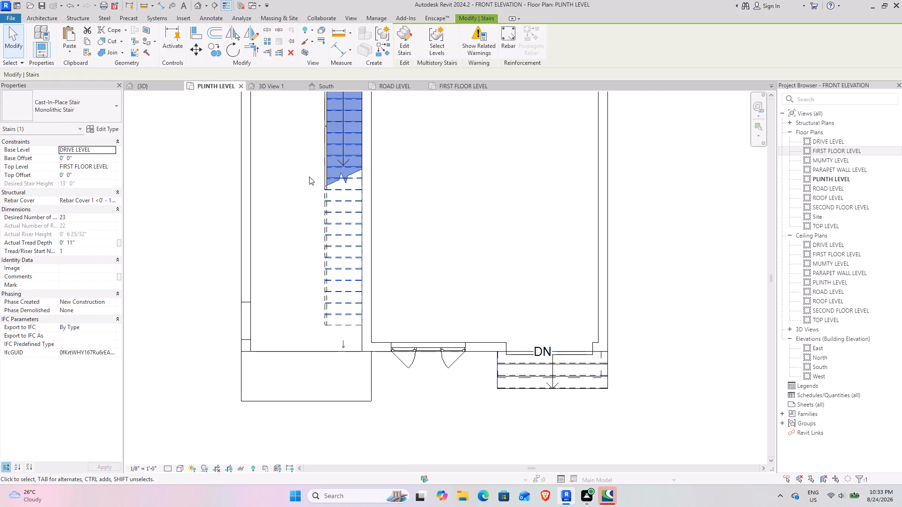
{"action": "middle_click_drag", "start_coordinate": [309, 177], "coordinate": [303, 275]}
{"action": "left_click", "coordinate": [483, 250]}
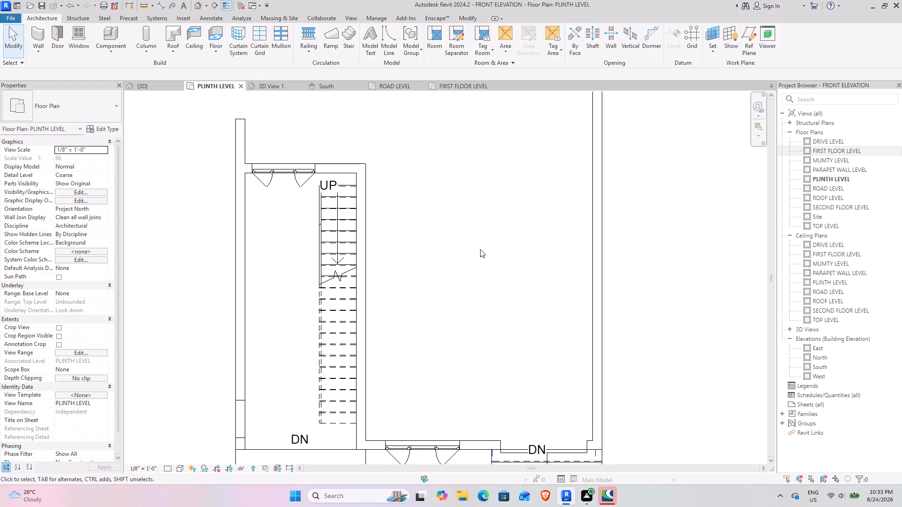
Return to the 3D front view and examine the front wall's windows, plinth and entrance, then its upper edge beside the tower.
{"action": "left_click", "coordinate": [145, 87]}
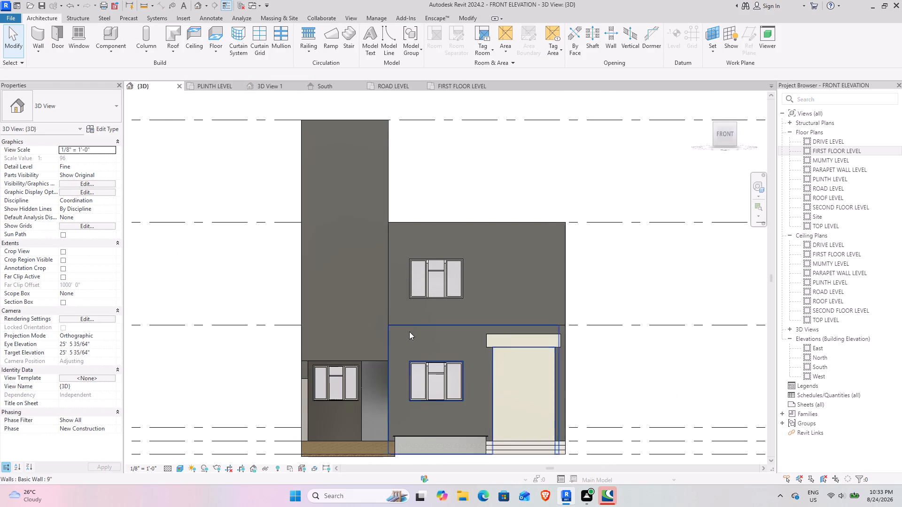
{"action": "scroll", "coordinate": [399, 303], "scroll_direction": "down", "scroll_amount": 2}
{"action": "middle_click_drag", "start_coordinate": [398, 302], "coordinate": [420, 310]}
{"action": "scroll", "coordinate": [430, 386], "scroll_direction": "up", "scroll_amount": 2}
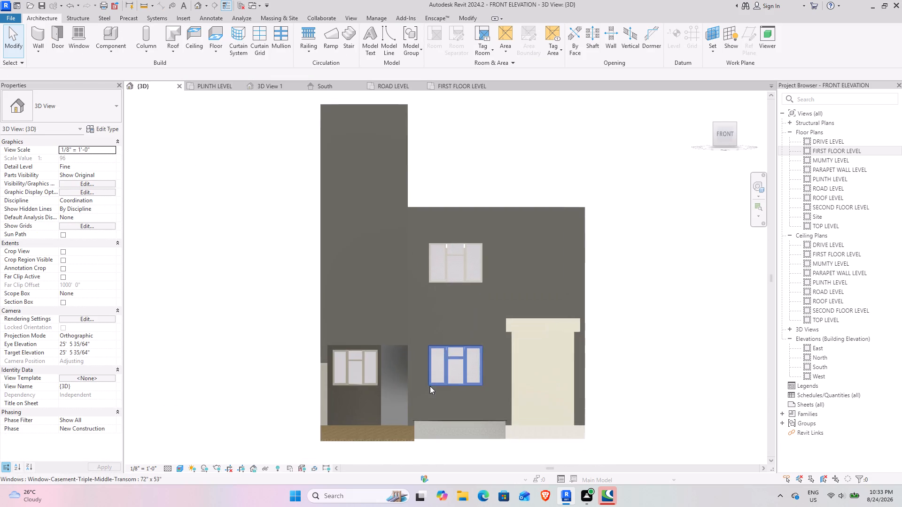
{"action": "scroll", "coordinate": [423, 399], "scroll_direction": "up", "scroll_amount": 3}
{"action": "middle_click_drag", "start_coordinate": [467, 389], "coordinate": [451, 381]}
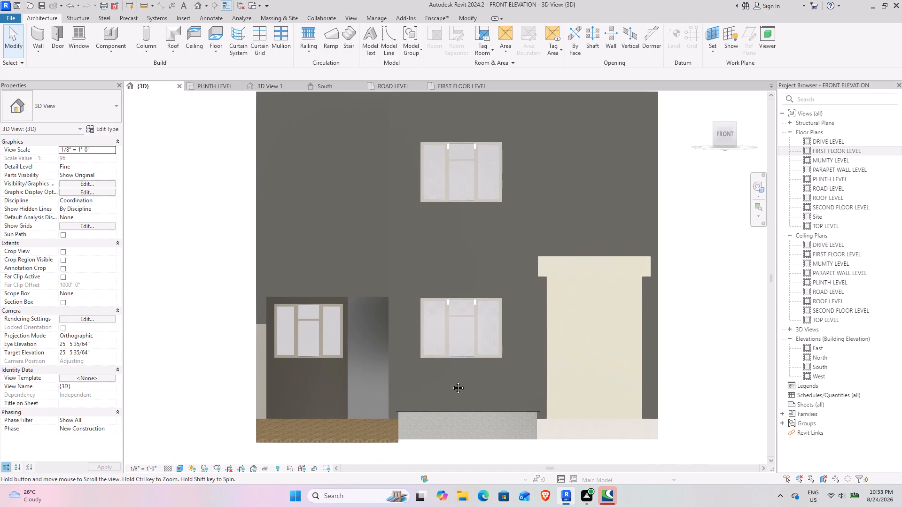
{"action": "middle_click_drag", "start_coordinate": [451, 381], "coordinate": [416, 435]}
{"action": "middle_click_drag", "start_coordinate": [432, 303], "coordinate": [463, 375]}
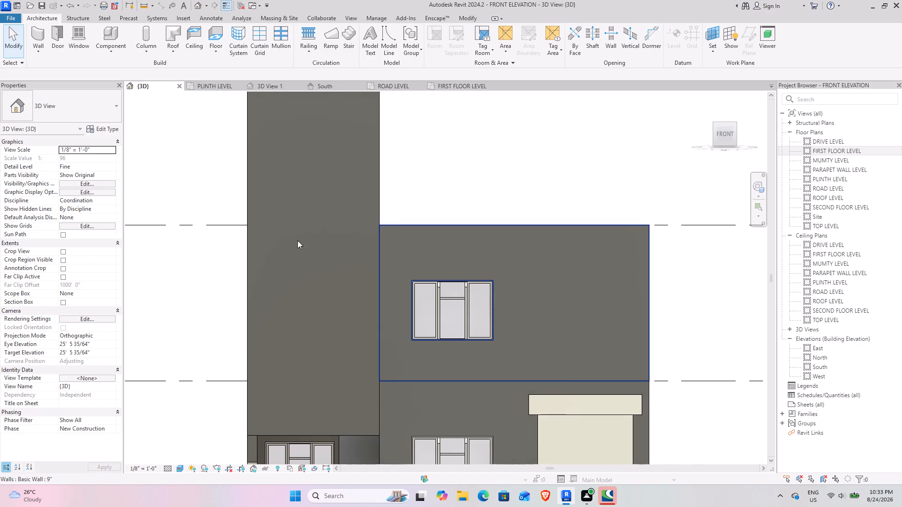
{"action": "scroll", "coordinate": [432, 245], "scroll_direction": "down", "scroll_amount": 3}
{"action": "middle_click_drag", "start_coordinate": [452, 319], "coordinate": [425, 271]}
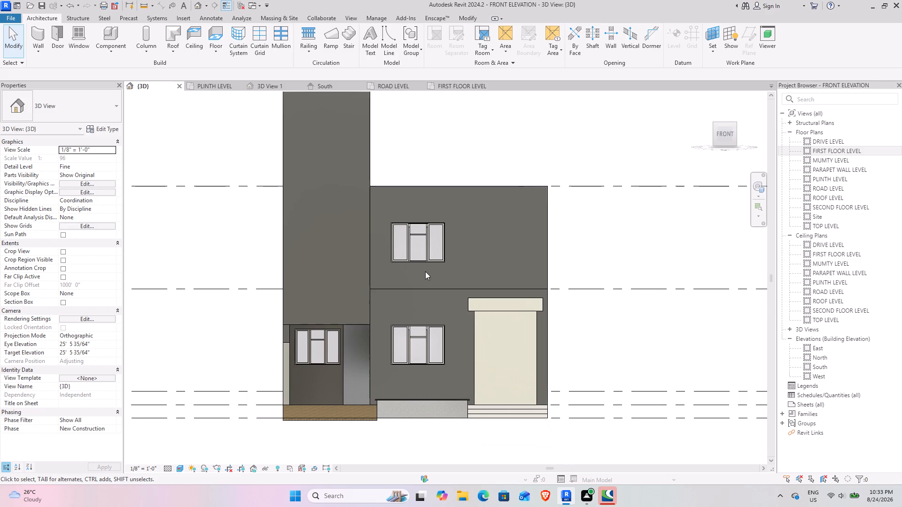
Check the first-floor front wall's side and top edges by selecting them in the front view.
{"action": "middle_click_drag", "start_coordinate": [455, 205], "coordinate": [467, 221]}
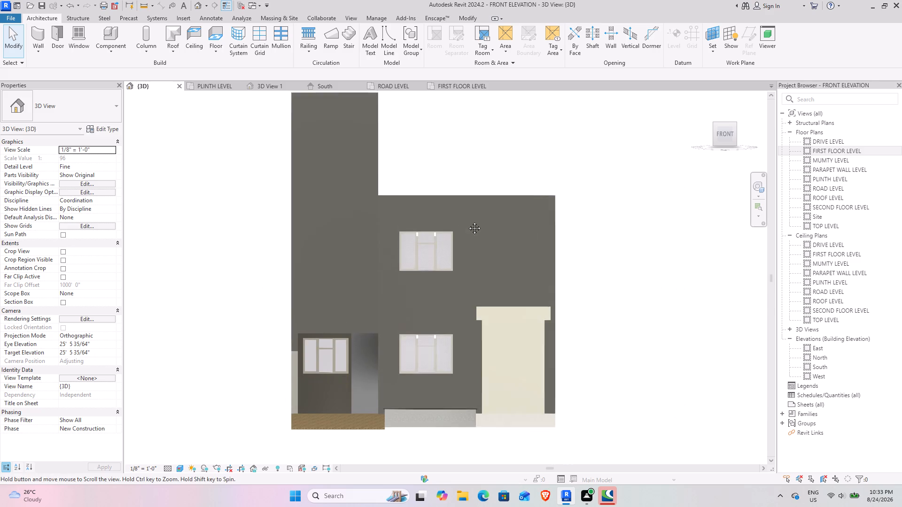
{"action": "middle_click_drag", "start_coordinate": [467, 221], "coordinate": [469, 227]}
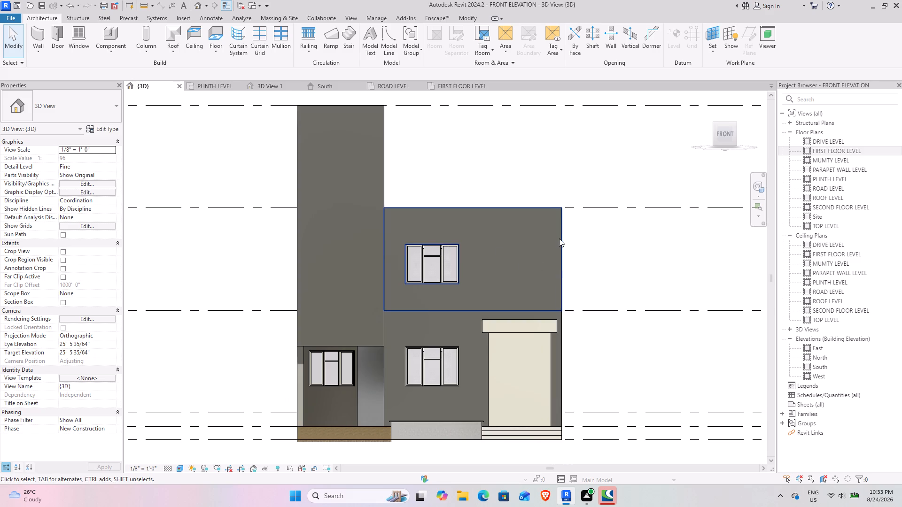
{"action": "left_click", "coordinate": [559, 238]}
{"action": "left_click", "coordinate": [637, 263]}
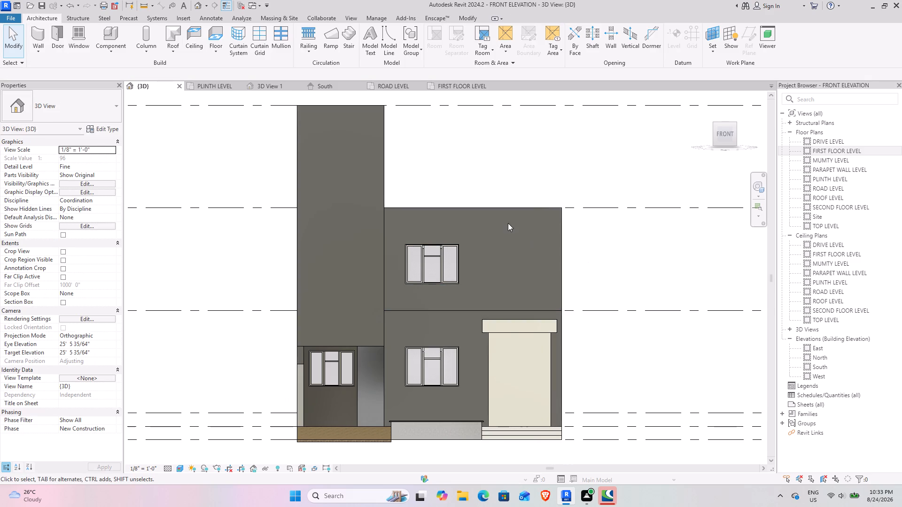
{"action": "left_click", "coordinate": [504, 205]}
{"action": "left_click", "coordinate": [648, 263]}
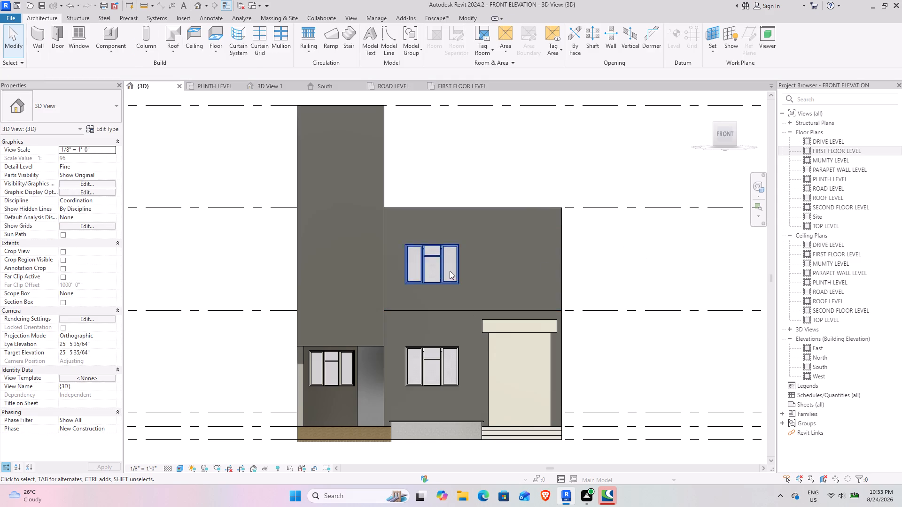
Check the ground-floor side wall beside the overhead rolling door by selecting it in the front view.
{"action": "scroll", "coordinate": [432, 271], "scroll_direction": "up", "scroll_amount": 6}
{"action": "scroll", "coordinate": [519, 320], "scroll_direction": "down", "scroll_amount": 4}
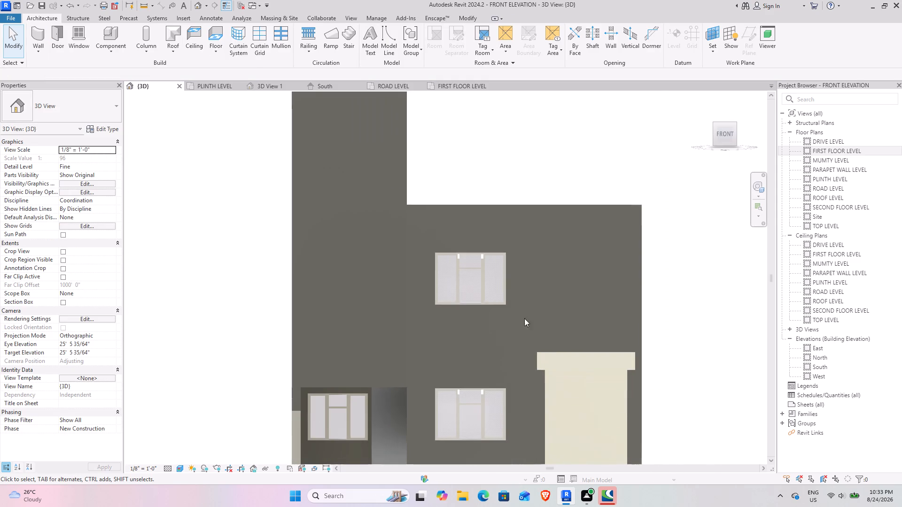
{"action": "middle_click_drag", "start_coordinate": [634, 279], "coordinate": [496, 270]}
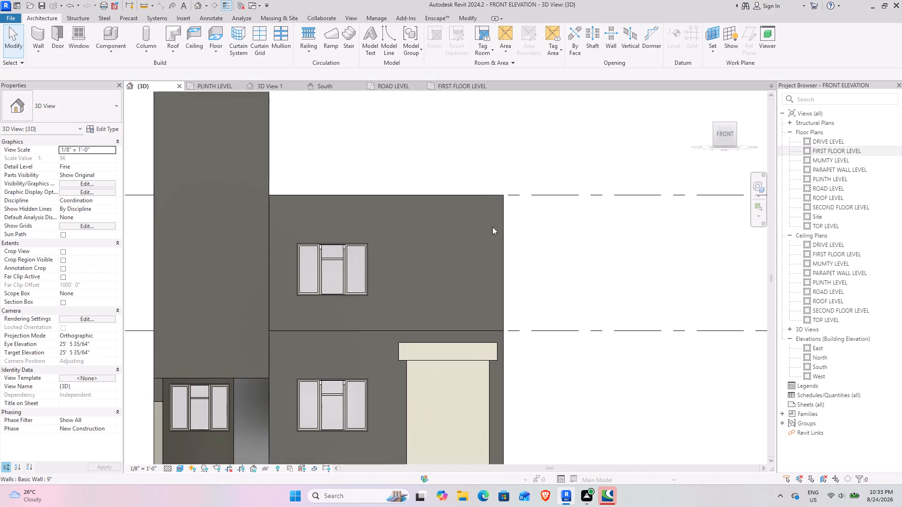
{"action": "middle_click_drag", "start_coordinate": [464, 333], "coordinate": [460, 245]}
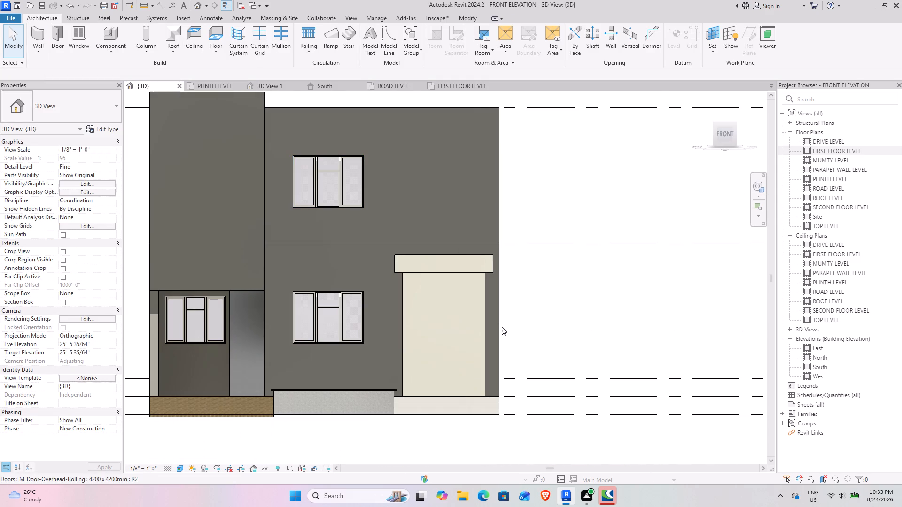
{"action": "left_click", "coordinate": [496, 303]}
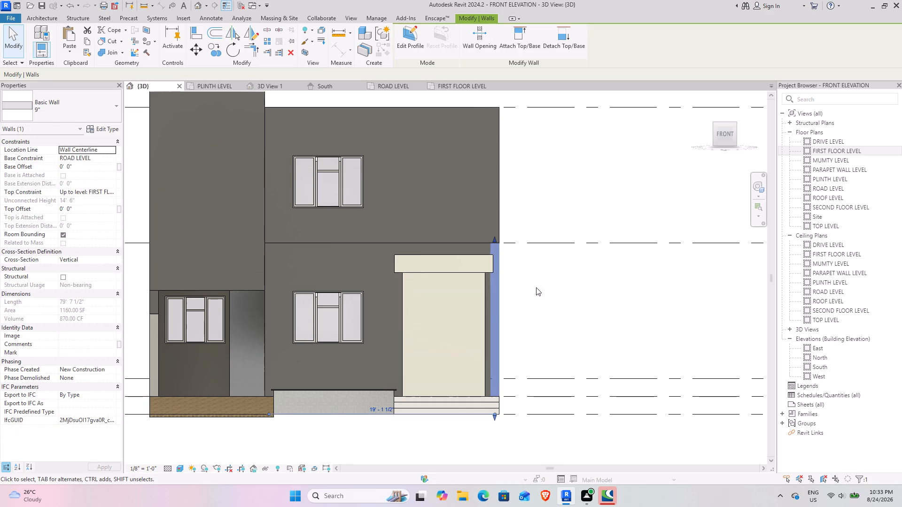
{"action": "left_click", "coordinate": [564, 294]}
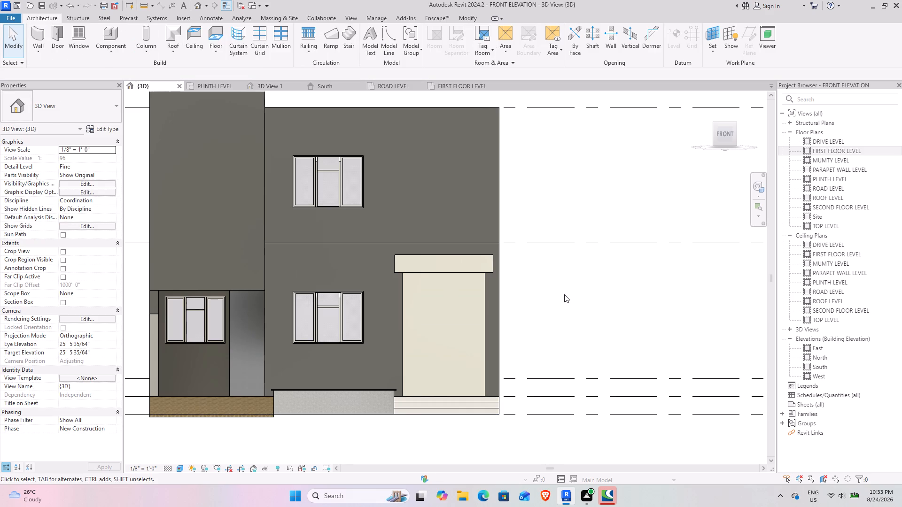
Check the first-floor front wall up to its top edge by selecting it in the front view.
{"action": "scroll", "coordinate": [537, 199], "scroll_direction": "down", "scroll_amount": 3}
{"action": "middle_click_drag", "start_coordinate": [537, 199], "coordinate": [561, 284]}
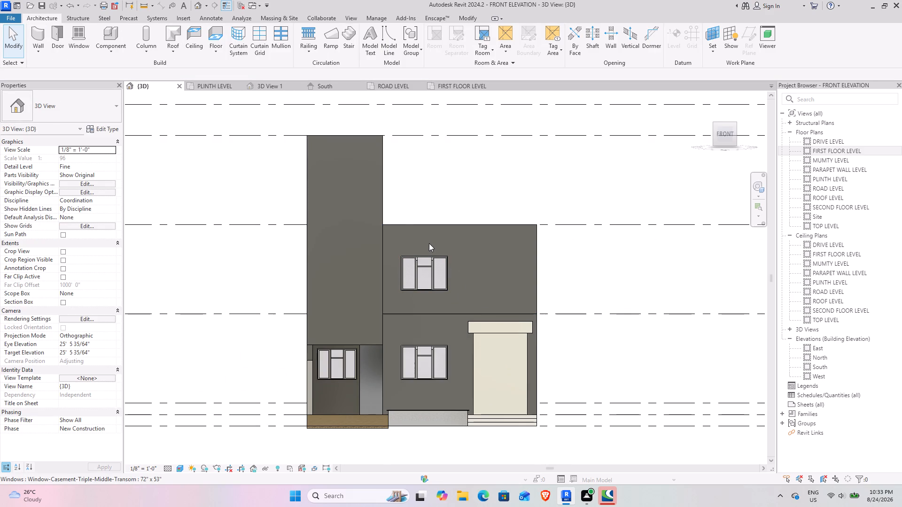
{"action": "scroll", "coordinate": [429, 243], "scroll_direction": "up", "scroll_amount": 3}
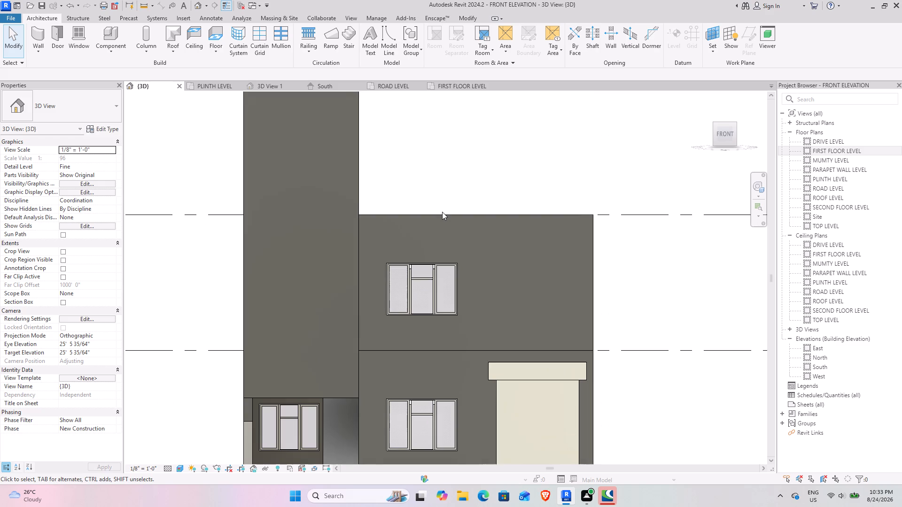
{"action": "left_click", "coordinate": [442, 212]}
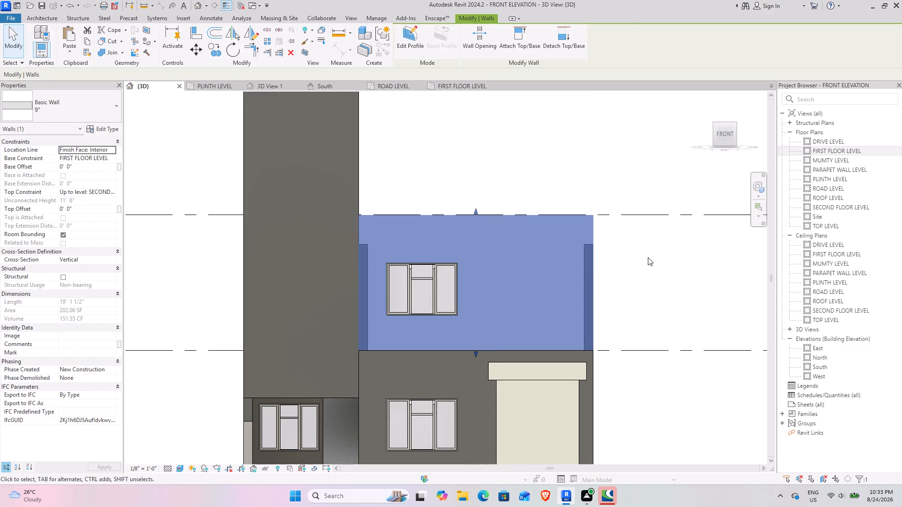
{"action": "left_click", "coordinate": [648, 257]}
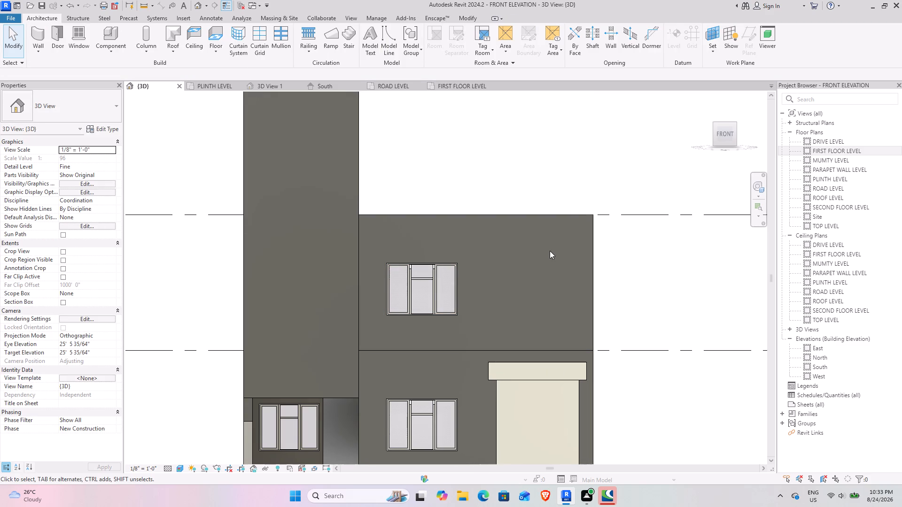
Orbit the house to its front-left corner from above, examine the tower wall, side walls, stair and entrance, and return to the front view.
{"action": "left_click", "coordinate": [715, 135]}
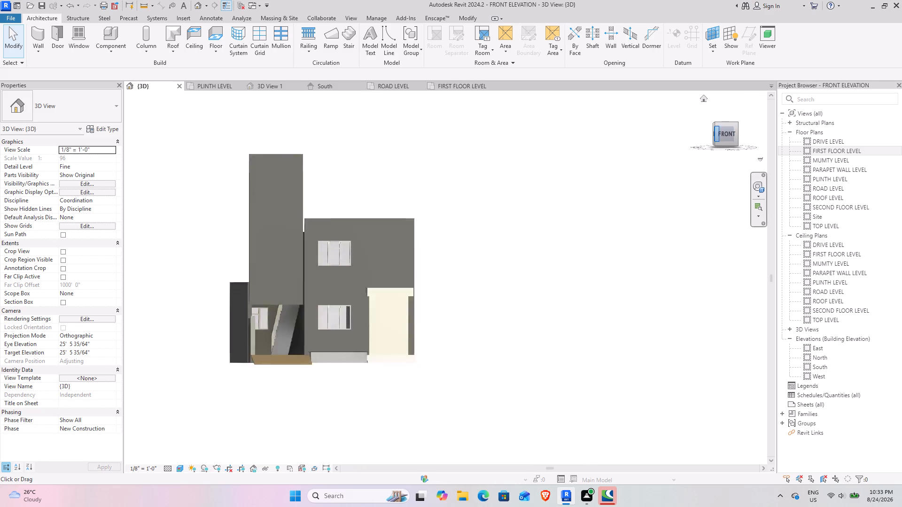
{"action": "scroll", "coordinate": [535, 312], "scroll_direction": "up", "scroll_amount": 7}
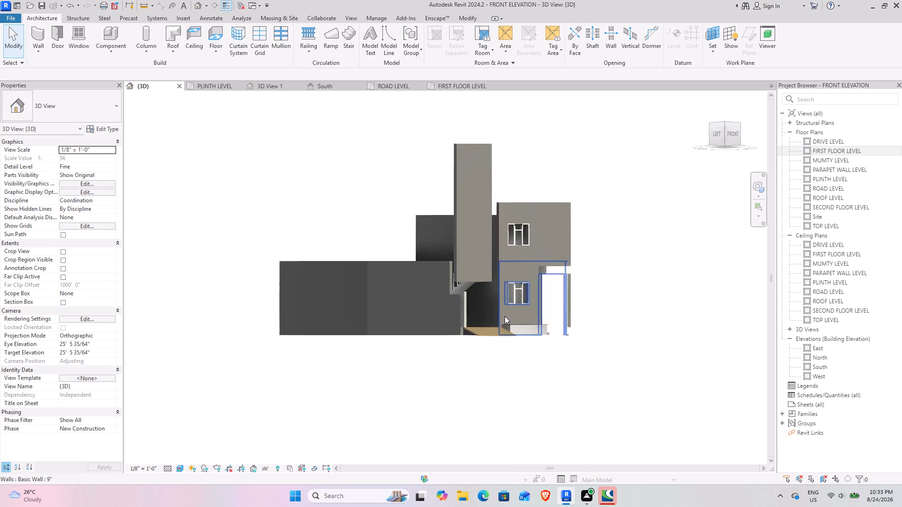
{"action": "scroll", "coordinate": [505, 316], "scroll_direction": "up", "scroll_amount": 5}
{"action": "scroll", "coordinate": [516, 246], "scroll_direction": "down", "scroll_amount": 4}
{"action": "middle_click_drag", "start_coordinate": [519, 240], "coordinate": [499, 280]}
{"action": "left_click_drag", "start_coordinate": [727, 124], "coordinate": [721, 191]}
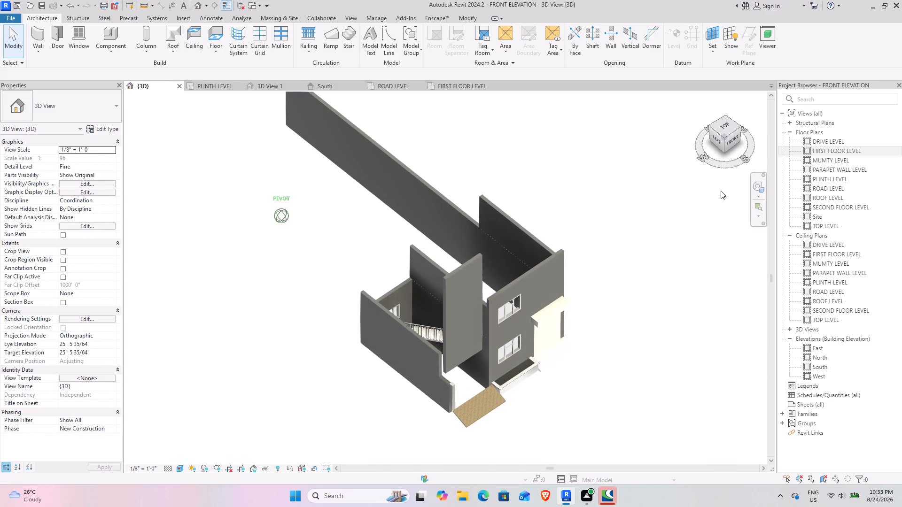
{"action": "left_click_drag", "start_coordinate": [721, 191], "coordinate": [721, 168]}
{"action": "middle_click_drag", "start_coordinate": [454, 292], "coordinate": [448, 222]}
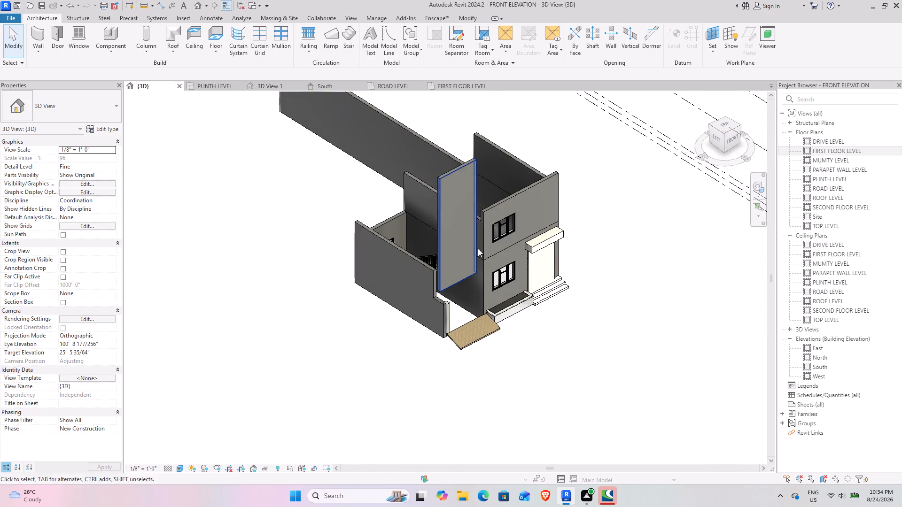
{"action": "scroll", "coordinate": [481, 257], "scroll_direction": "up", "scroll_amount": 3}
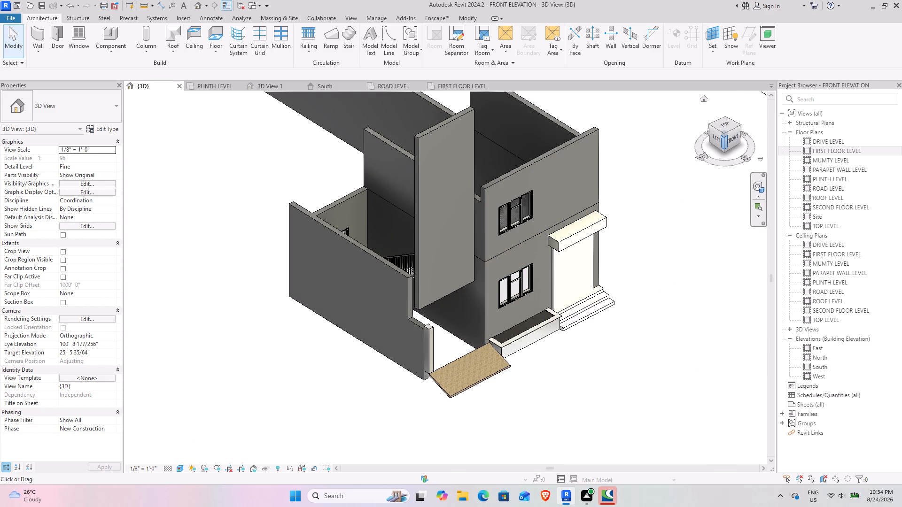
{"action": "left_click_drag", "start_coordinate": [722, 143], "coordinate": [645, 103]}
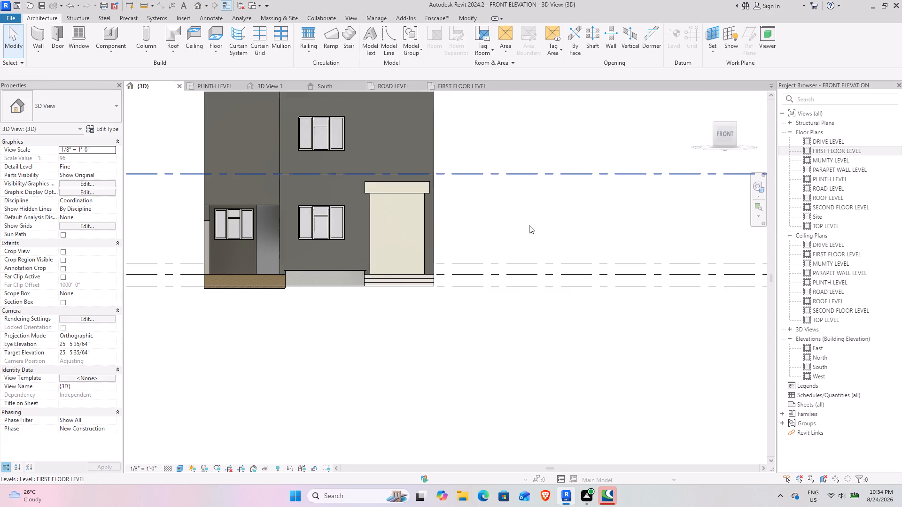
Check the side wall beside the rolling door and the 72" x 53" ground-floor window by selecting each in the front view.
{"action": "middle_click_drag", "start_coordinate": [529, 226], "coordinate": [568, 313]}
{"action": "scroll", "coordinate": [560, 304], "scroll_direction": "down", "scroll_amount": 3}
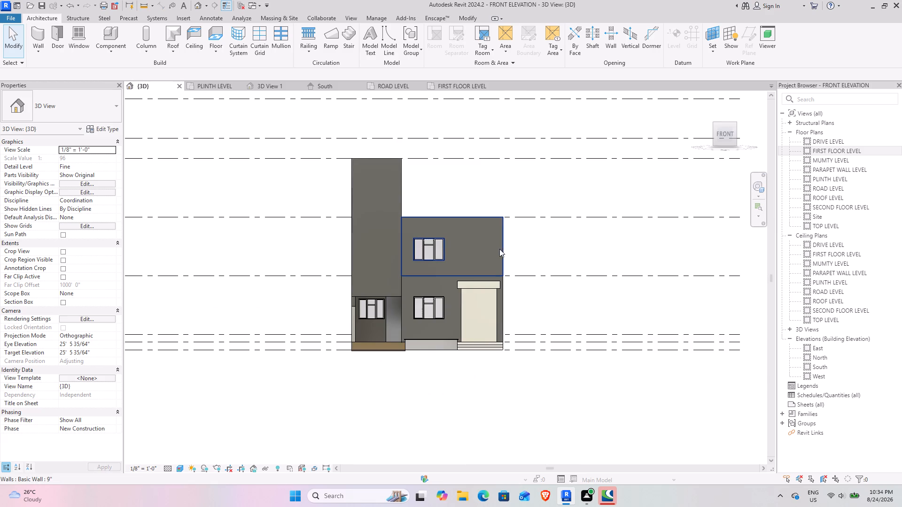
{"action": "scroll", "coordinate": [503, 249], "scroll_direction": "up", "scroll_amount": 3}
{"action": "scroll", "coordinate": [506, 358], "scroll_direction": "up", "scroll_amount": 3}
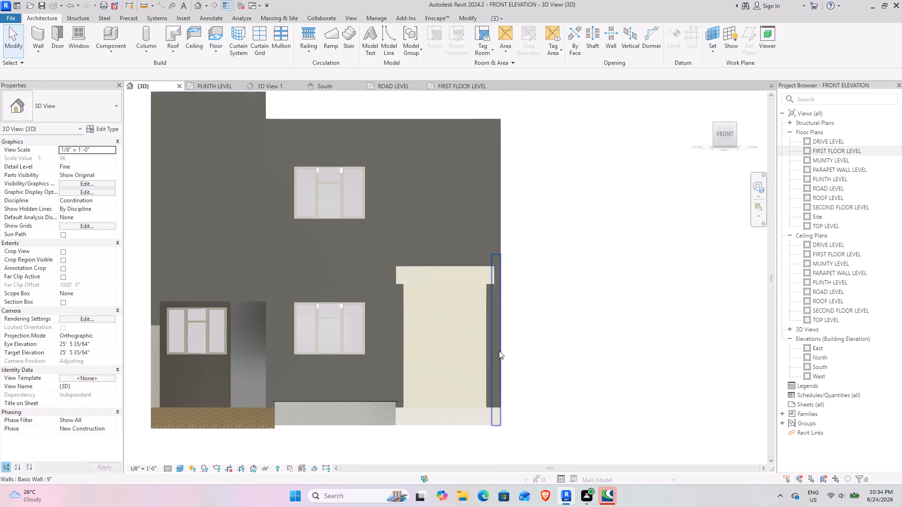
{"action": "left_click", "coordinate": [500, 331]}
{"action": "left_click", "coordinate": [534, 323]}
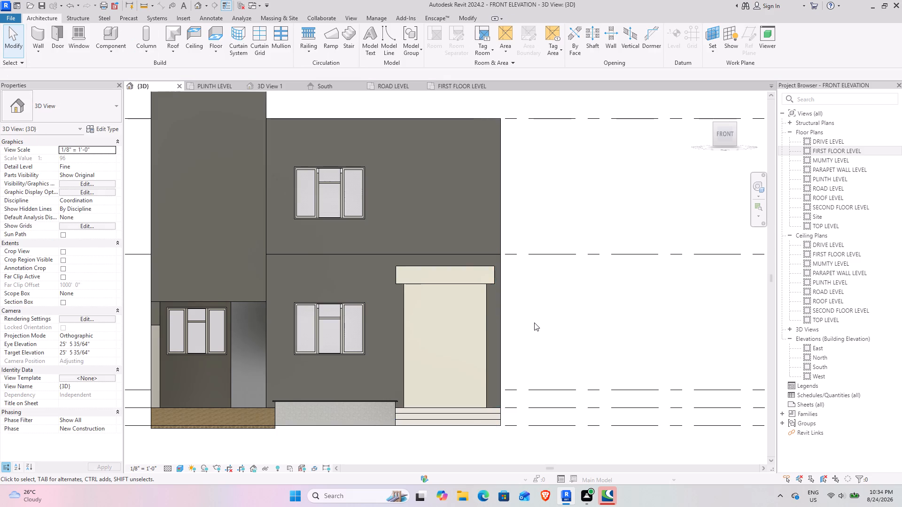
{"action": "scroll", "coordinate": [534, 323], "scroll_direction": "down", "scroll_amount": 2}
{"action": "middle_click_drag", "start_coordinate": [534, 323], "coordinate": [593, 321]}
{"action": "left_click", "coordinate": [436, 342]}
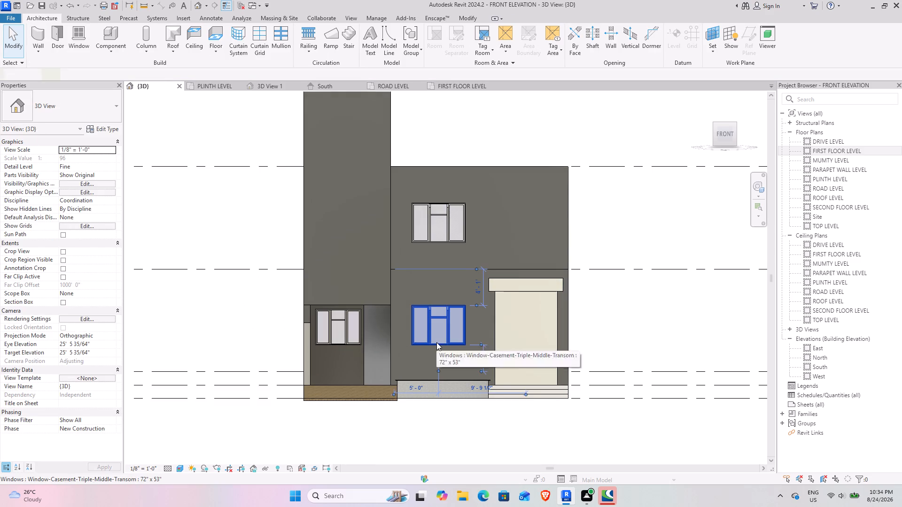
{"action": "left_click", "coordinate": [633, 334]}
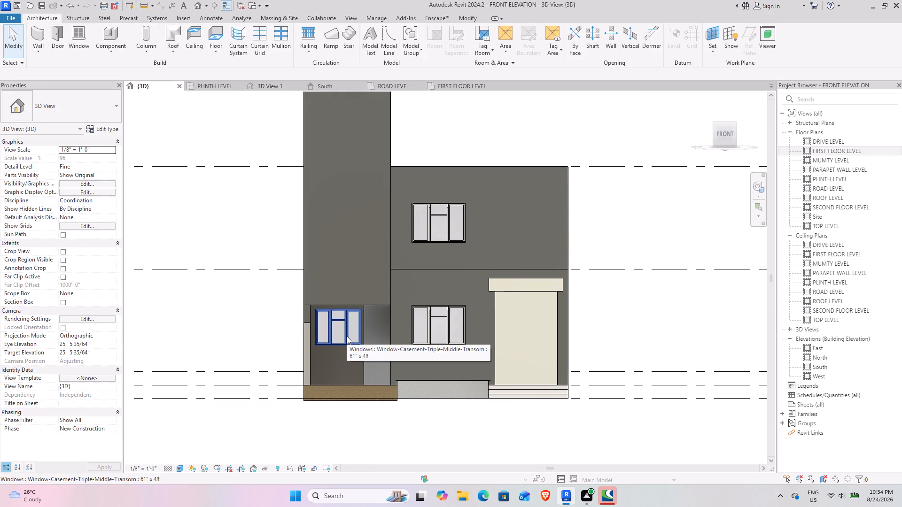
Check the first-floor front wall's top and bottom edges against the levels by selecting it.
{"action": "scroll", "coordinate": [365, 223], "scroll_direction": "down", "scroll_amount": 3}
{"action": "middle_click_drag", "start_coordinate": [365, 225], "coordinate": [364, 305]}
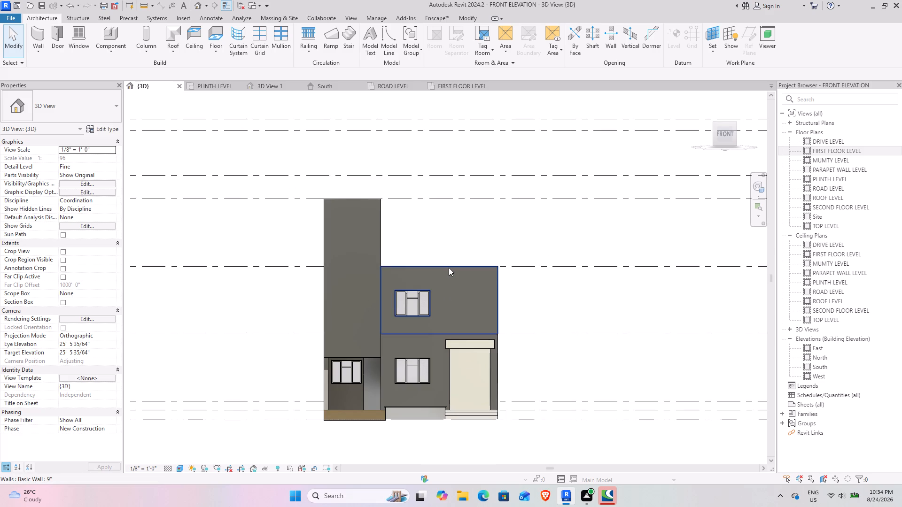
{"action": "left_click", "coordinate": [449, 268]}
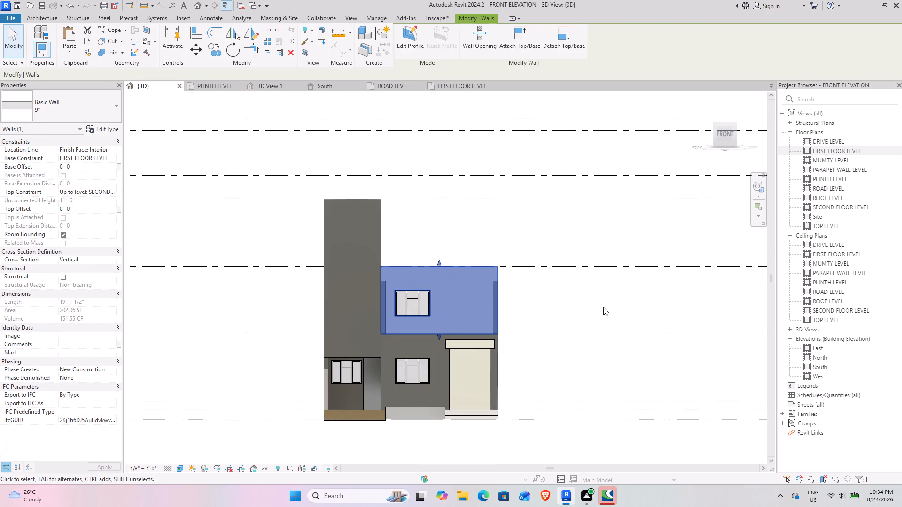
{"action": "left_click", "coordinate": [603, 307]}
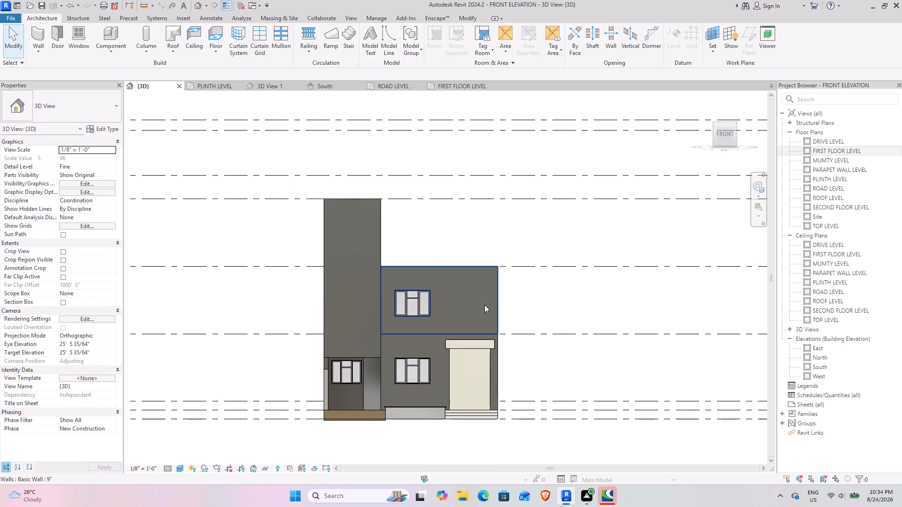
{"action": "left_click", "coordinate": [403, 336]}
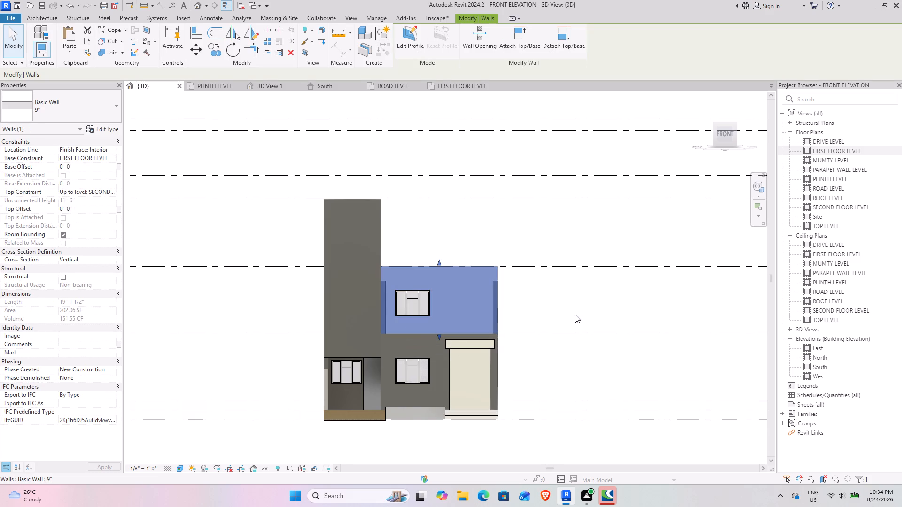
{"action": "left_click", "coordinate": [575, 315]}
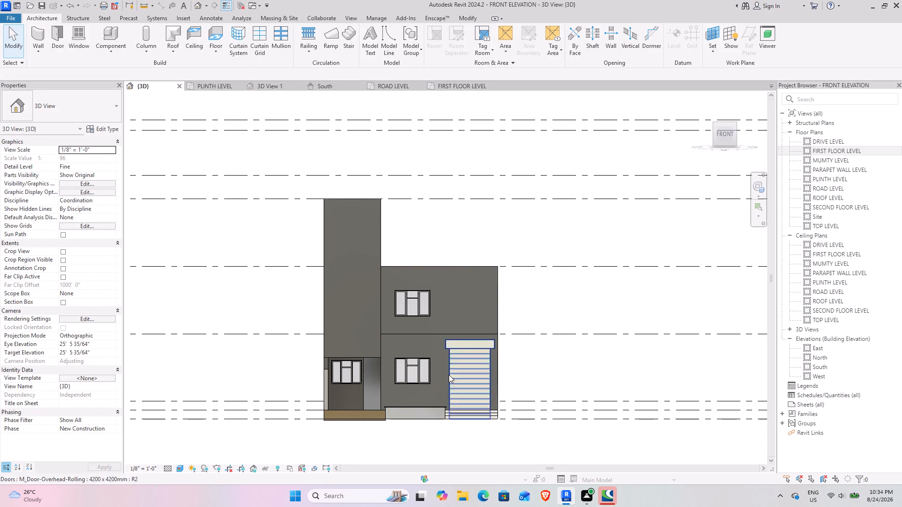
Recheck the ground-floor side wall beside the rolling door, from its base to the first-floor line, by selecting it.
{"action": "left_click", "coordinate": [499, 373]}
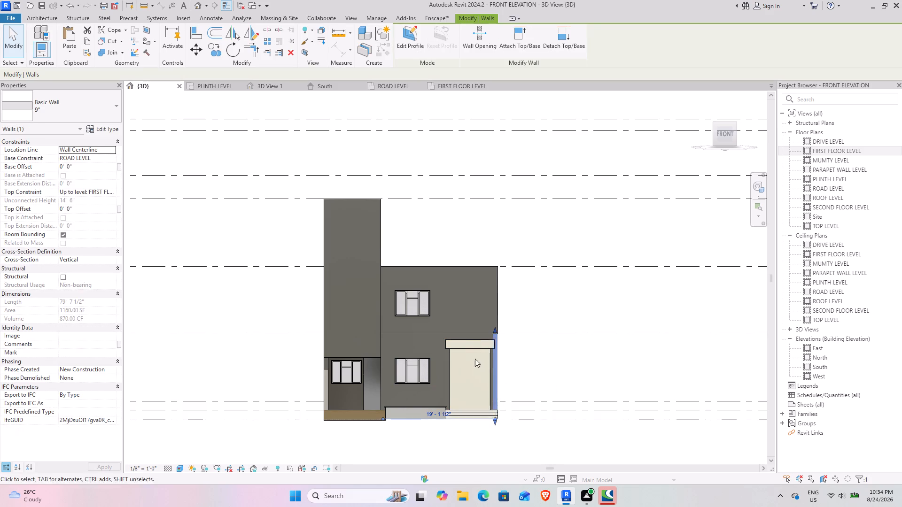
{"action": "scroll", "coordinate": [497, 368], "scroll_direction": "up", "scroll_amount": 7}
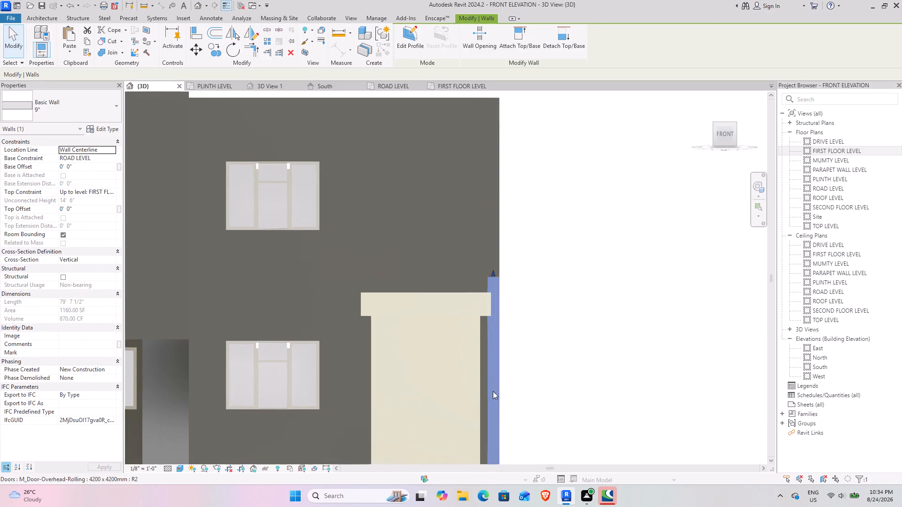
{"action": "scroll", "coordinate": [491, 385], "scroll_direction": "down", "scroll_amount": 4}
{"action": "middle_click_drag", "start_coordinate": [488, 389], "coordinate": [513, 309]}
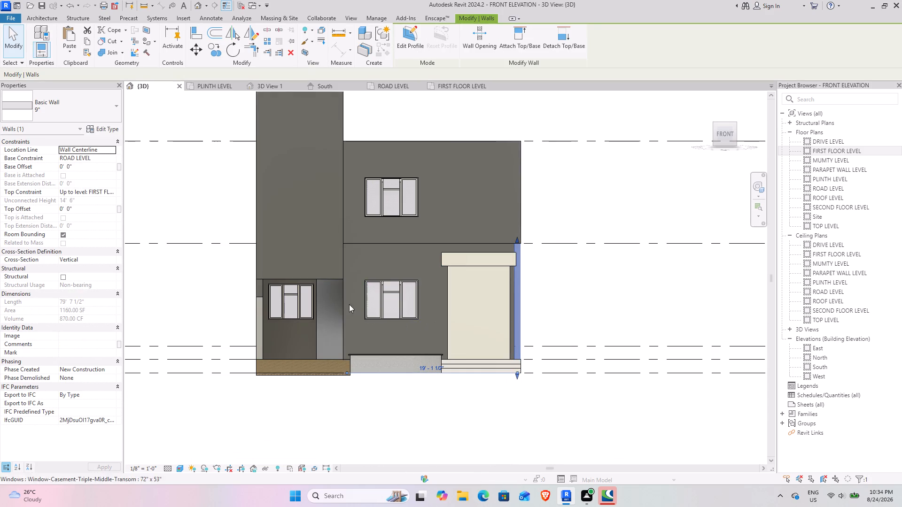
{"action": "left_click", "coordinate": [584, 401]}
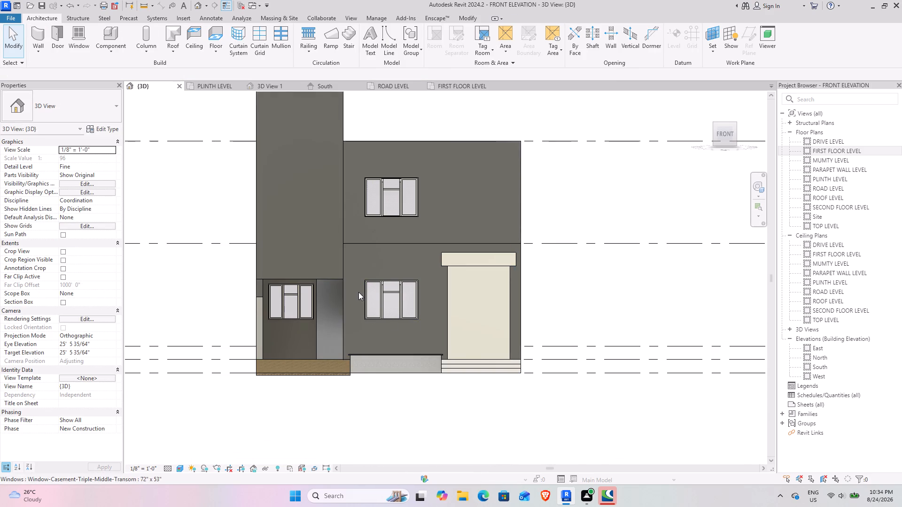
Compare the first-floor front wall with the taller stair tower wall by selecting each, and view the whole front elevation.
{"action": "middle_click_drag", "start_coordinate": [358, 292], "coordinate": [382, 380]}
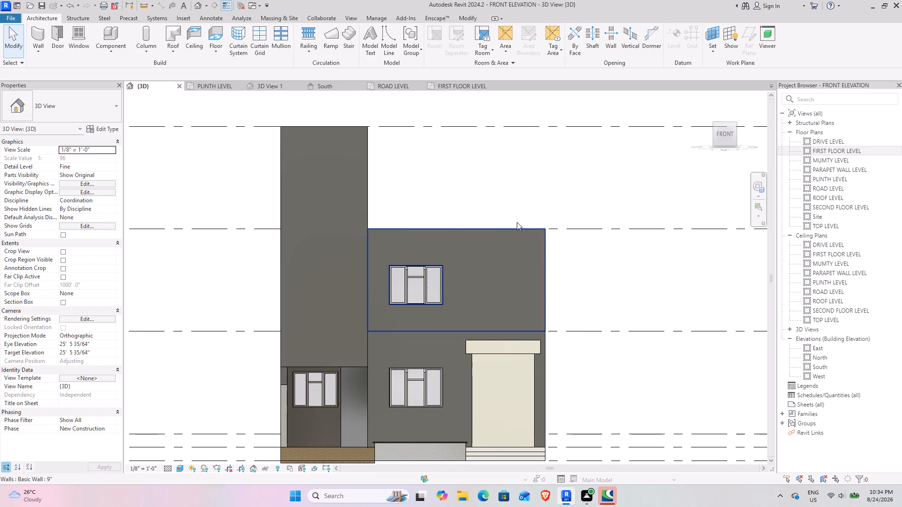
{"action": "left_click", "coordinate": [496, 231]}
{"action": "left_click", "coordinate": [596, 251]}
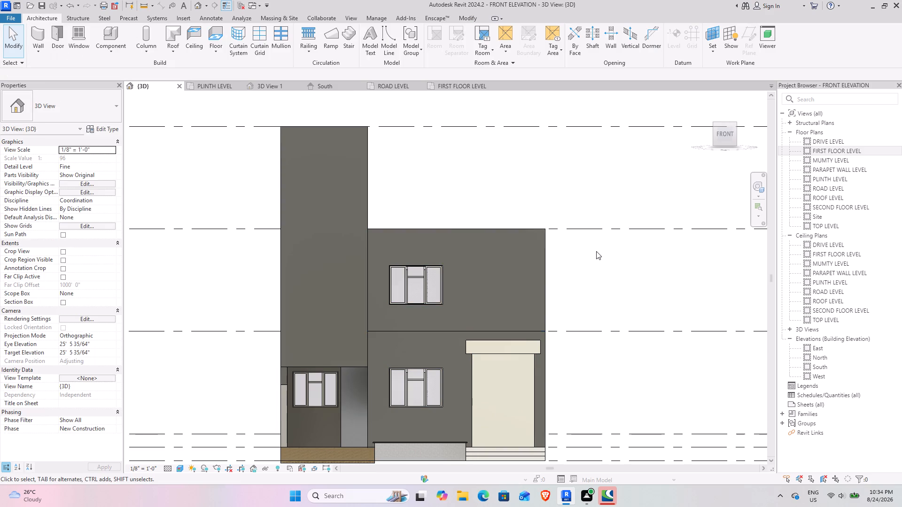
{"action": "left_click", "coordinate": [331, 128]}
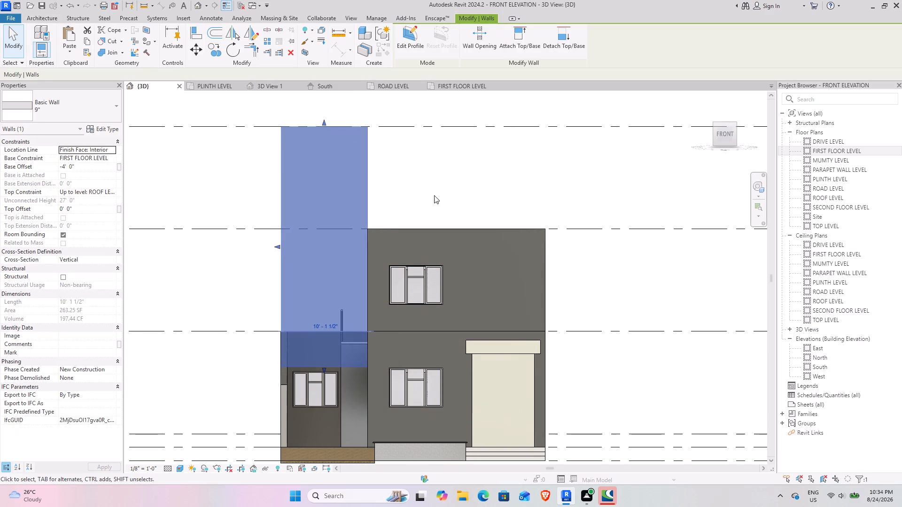
{"action": "left_click", "coordinate": [472, 184]}
{"action": "scroll", "coordinate": [341, 330], "scroll_direction": "down", "scroll_amount": 2}
{"action": "middle_click_drag", "start_coordinate": [376, 331], "coordinate": [349, 318]}
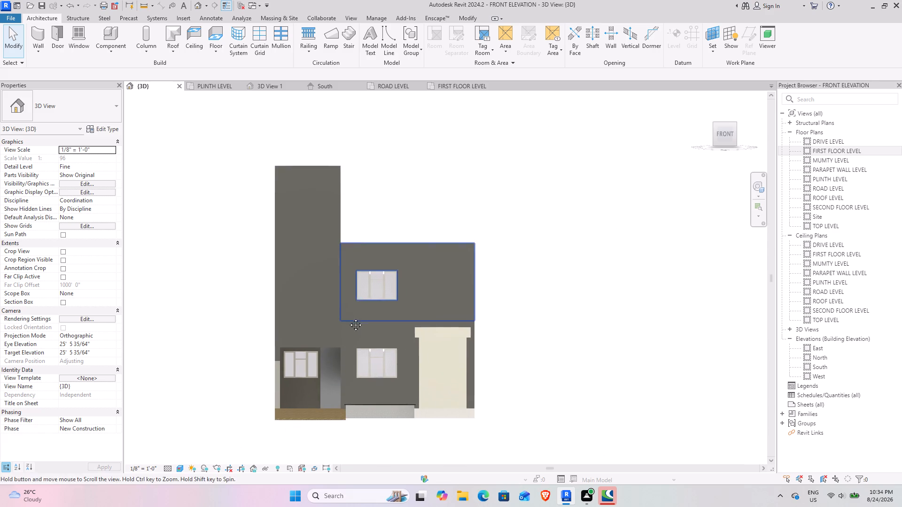
{"action": "middle_click_drag", "start_coordinate": [349, 318], "coordinate": [335, 309]}
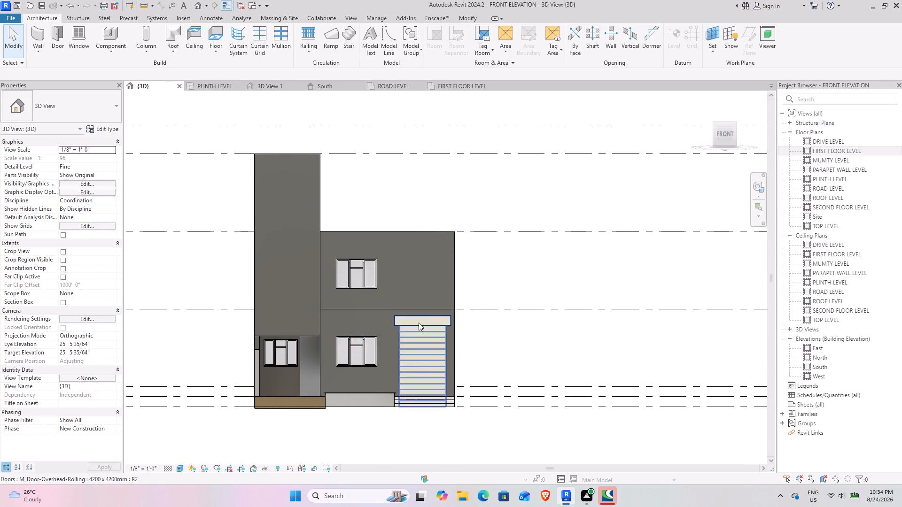
Check the stair tower wall's base and top constraints by selecting it in the front view.
{"action": "scroll", "coordinate": [385, 341], "scroll_direction": "up", "scroll_amount": 3}
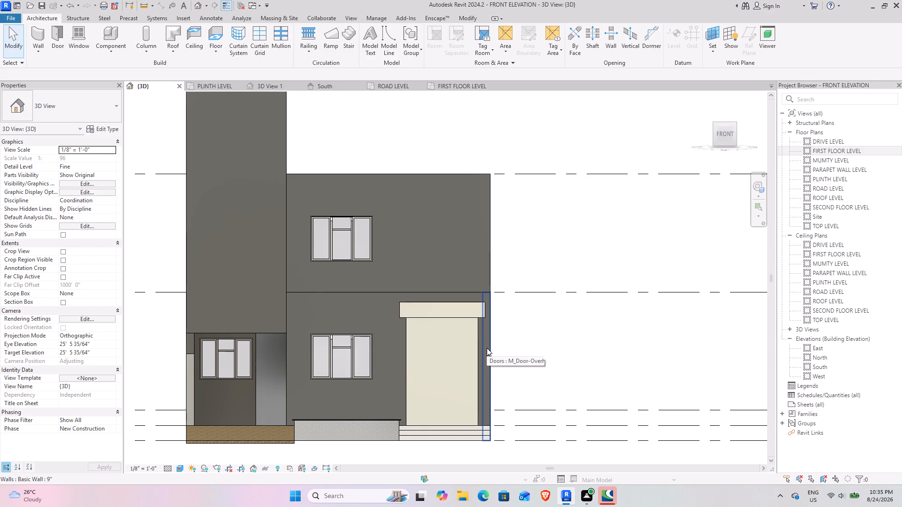
{"action": "left_click", "coordinate": [560, 345]}
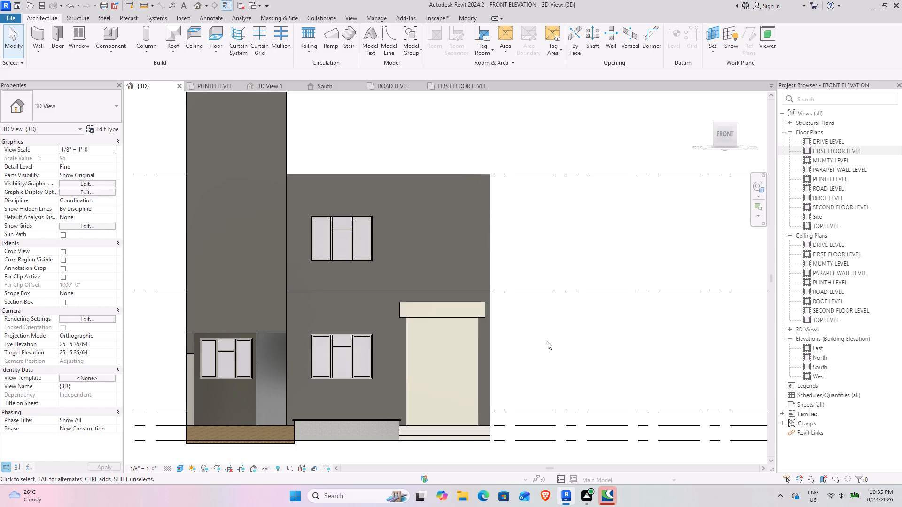
{"action": "scroll", "coordinate": [417, 265], "scroll_direction": "down", "scroll_amount": 3}
{"action": "middle_click_drag", "start_coordinate": [374, 256], "coordinate": [399, 256]}
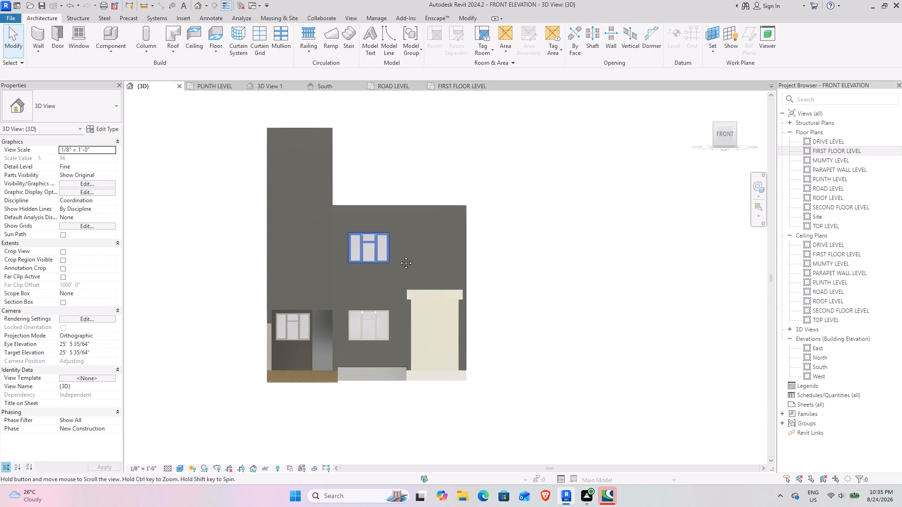
{"action": "middle_click_drag", "start_coordinate": [399, 256], "coordinate": [441, 256]}
{"action": "scroll", "coordinate": [350, 266], "scroll_direction": "up", "scroll_amount": 4}
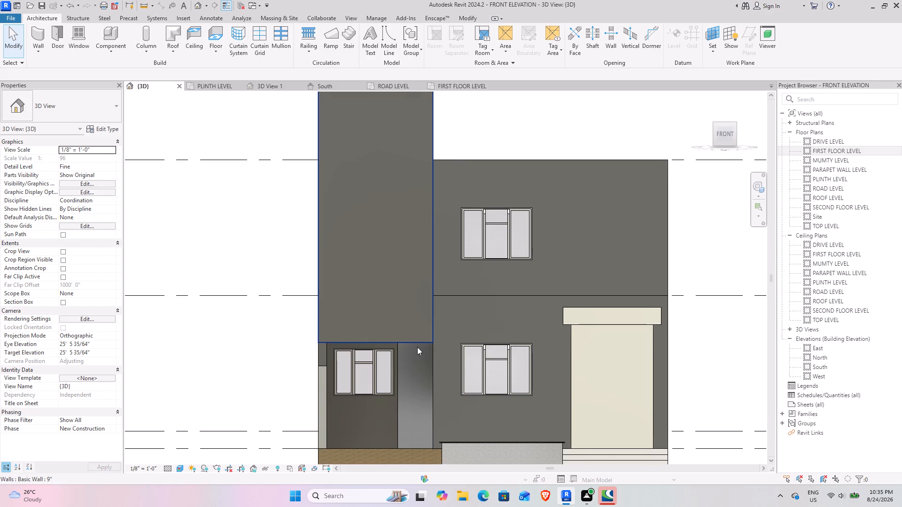
{"action": "left_click", "coordinate": [417, 344]}
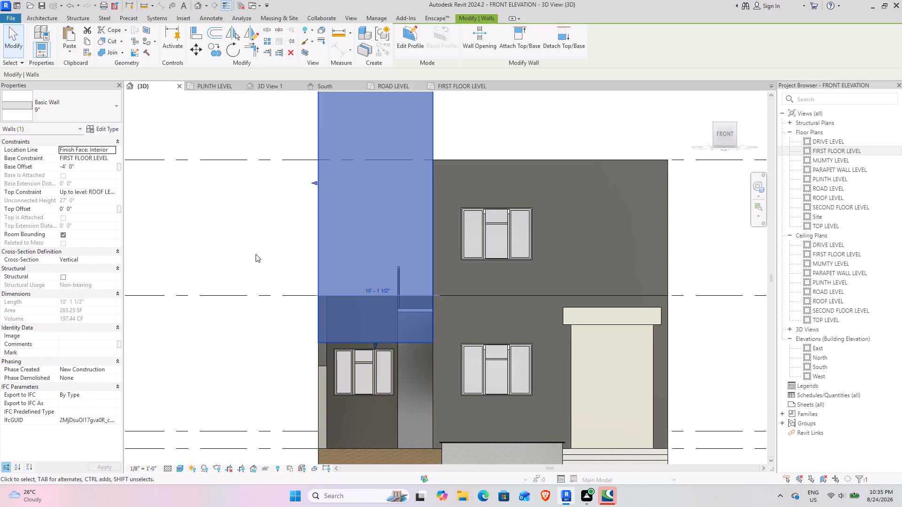
{"action": "left_click", "coordinate": [242, 337]}
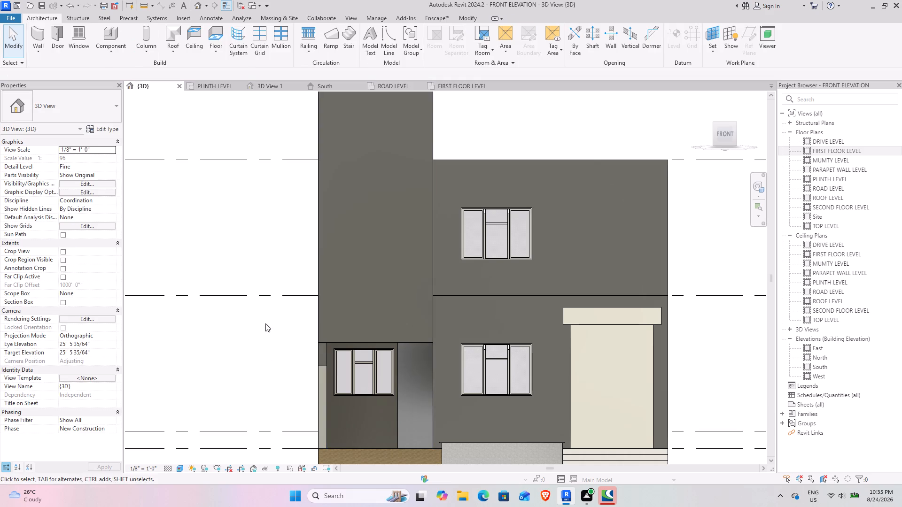
Examine how the stair tower, first-floor wall and ground-floor openings line up with the level lines across the front elevation.
{"action": "scroll", "coordinate": [308, 254], "scroll_direction": "down", "scroll_amount": 4}
{"action": "scroll", "coordinate": [379, 280], "scroll_direction": "up", "scroll_amount": 3}
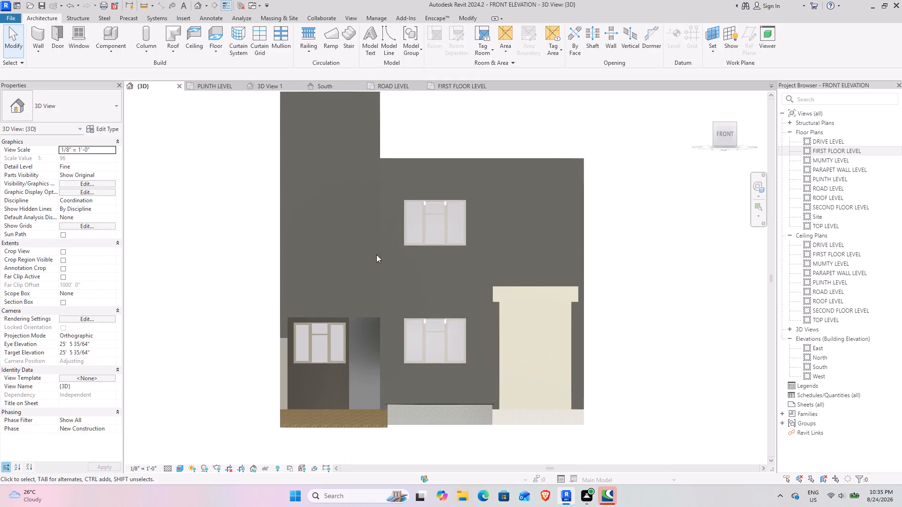
{"action": "middle_click_drag", "start_coordinate": [390, 224], "coordinate": [378, 260]}
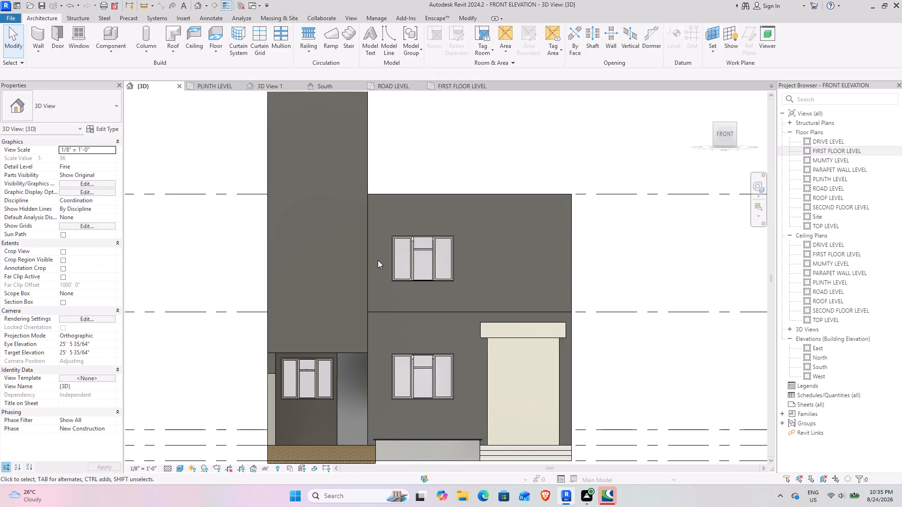
{"action": "scroll", "coordinate": [528, 262], "scroll_direction": "down", "scroll_amount": 2}
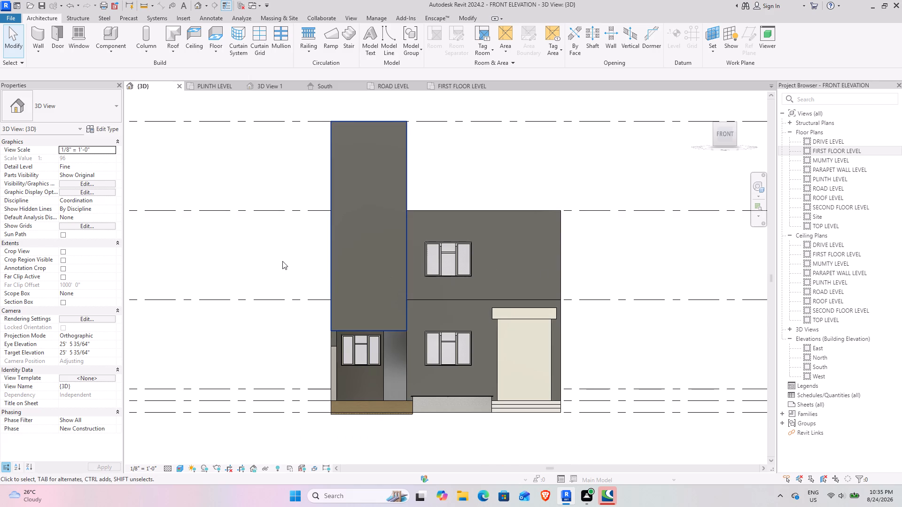
{"action": "scroll", "coordinate": [282, 261], "scroll_direction": "down", "scroll_amount": 2}
{"action": "middle_click_drag", "start_coordinate": [293, 245], "coordinate": [273, 264]}
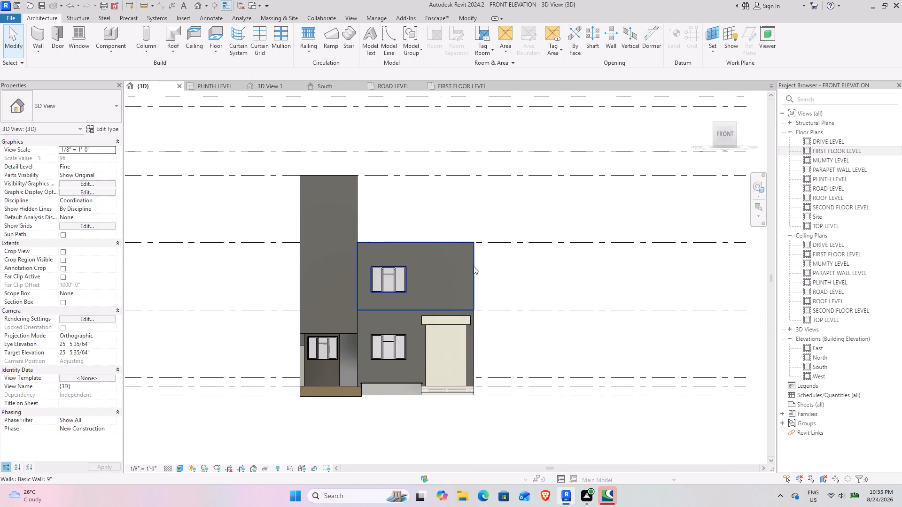
{"action": "scroll", "coordinate": [494, 277], "scroll_direction": "up", "scroll_amount": 3}
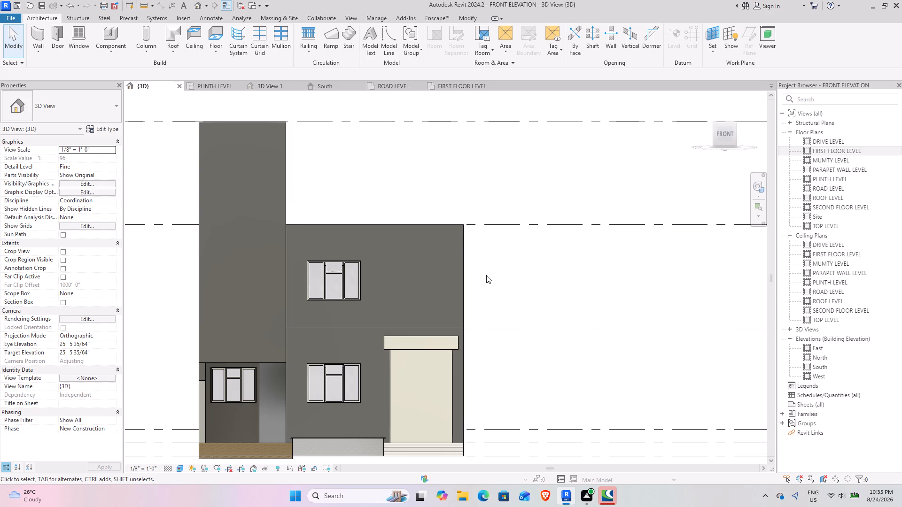
{"action": "scroll", "coordinate": [478, 275], "scroll_direction": "down", "scroll_amount": 1}
{"action": "middle_click_drag", "start_coordinate": [474, 275], "coordinate": [511, 287]}
{"action": "scroll", "coordinate": [497, 297], "scroll_direction": "up", "scroll_amount": 2}
{"action": "middle_click_drag", "start_coordinate": [526, 301], "coordinate": [545, 278]}
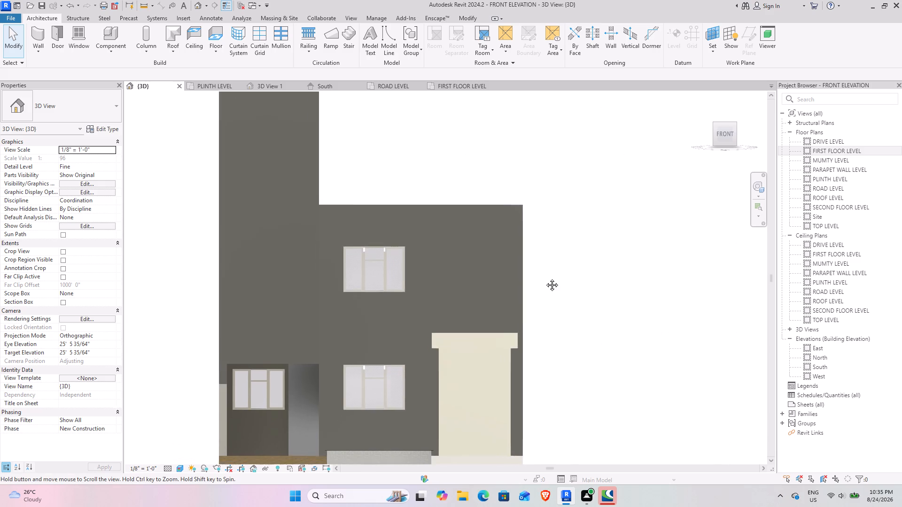
{"action": "middle_click_drag", "start_coordinate": [545, 278], "coordinate": [564, 271]}
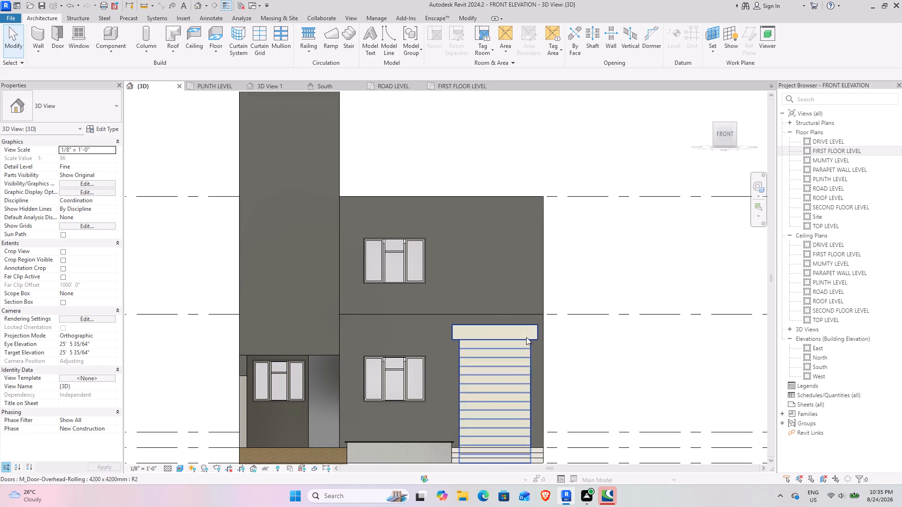
Compare the ground-floor side wall beside the rolling door with the first-floor front wall by selecting each.
{"action": "left_click", "coordinate": [543, 367]}
{"action": "left_click", "coordinate": [610, 366]}
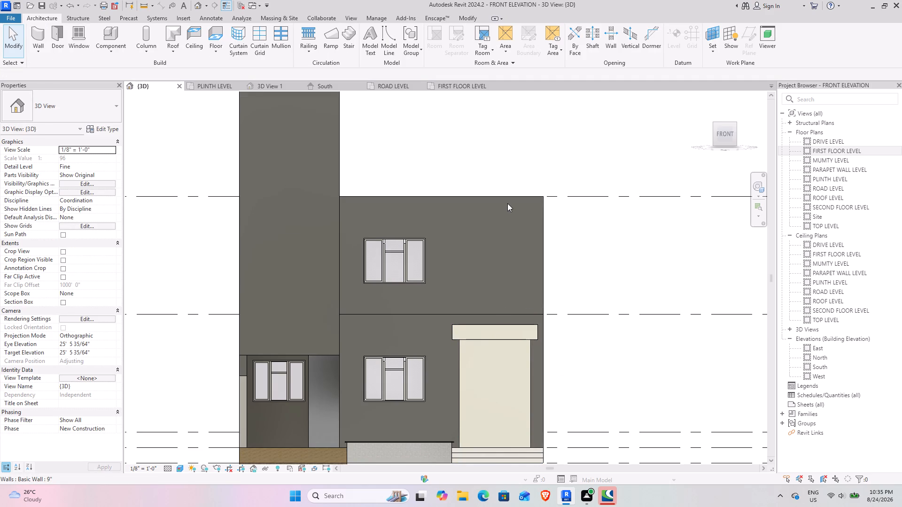
{"action": "left_click", "coordinate": [544, 287]}
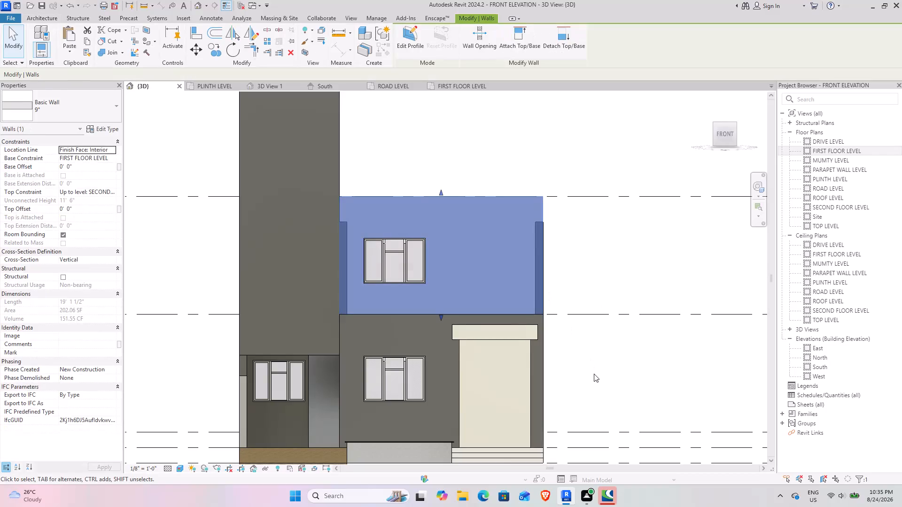
{"action": "left_click", "coordinate": [594, 374]}
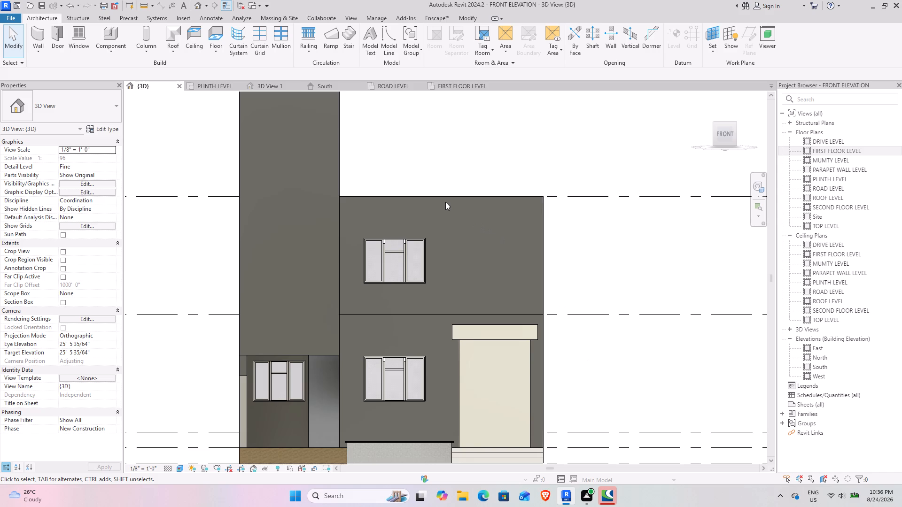
Study the front elevation from the entrance up to the tower top, and check the first-floor front wall by selecting it.
{"action": "middle_click_drag", "start_coordinate": [432, 146], "coordinate": [417, 225]}
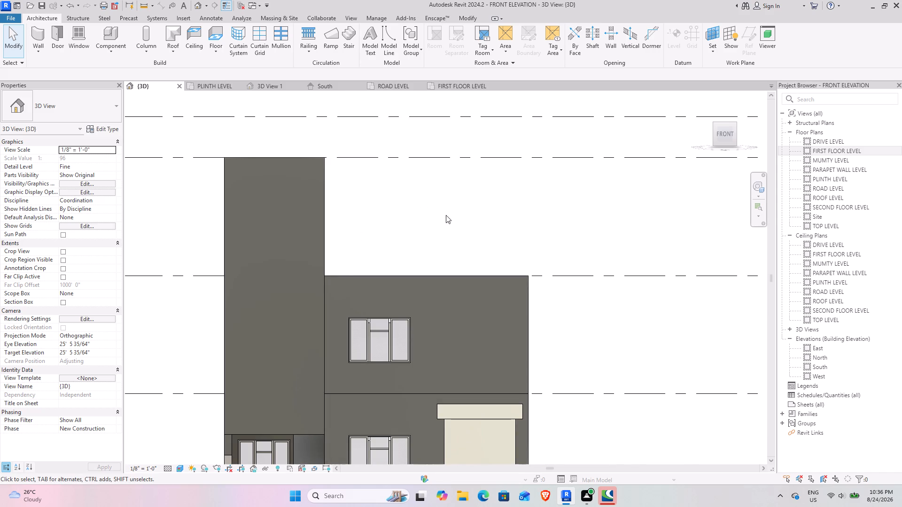
{"action": "scroll", "coordinate": [448, 205], "scroll_direction": "down", "scroll_amount": 2}
{"action": "middle_click_drag", "start_coordinate": [449, 289], "coordinate": [461, 220]}
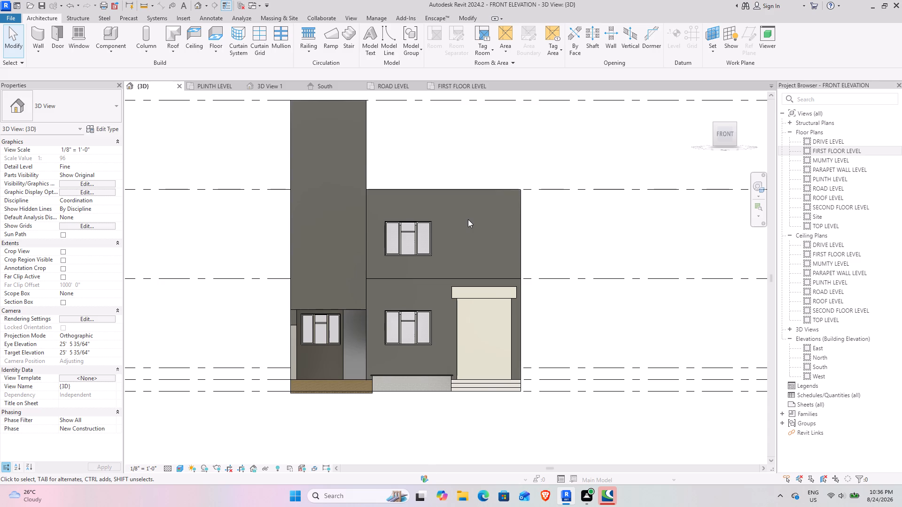
{"action": "middle_click_drag", "start_coordinate": [396, 245], "coordinate": [396, 283]}
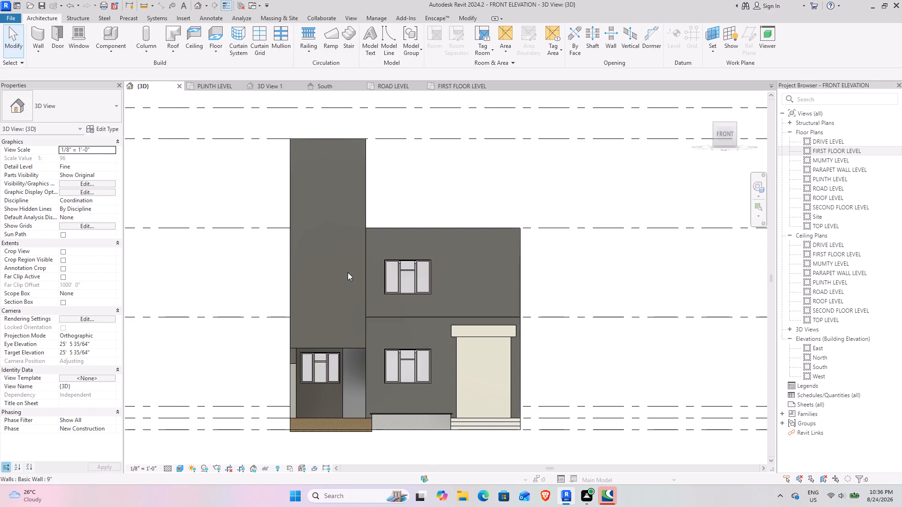
{"action": "scroll", "coordinate": [518, 284], "scroll_direction": "up", "scroll_amount": 5}
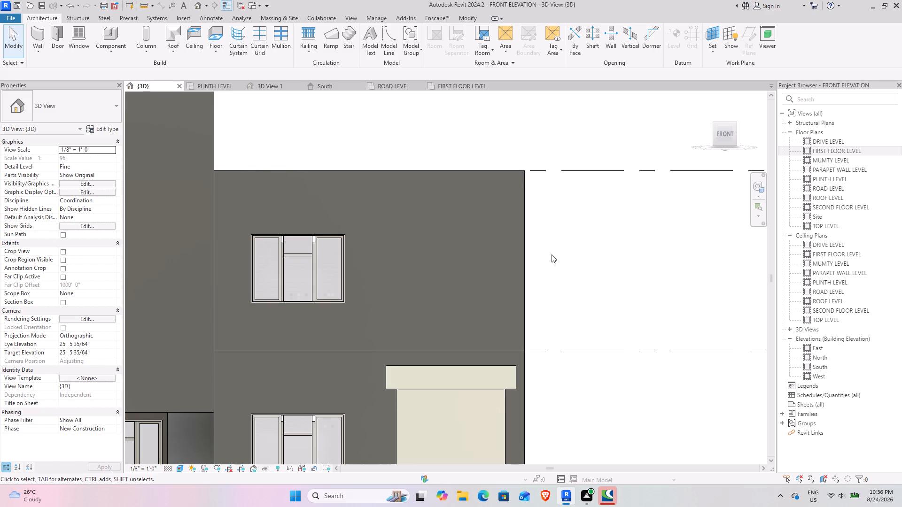
{"action": "scroll", "coordinate": [540, 281], "scroll_direction": "down", "scroll_amount": 4}
{"action": "middle_click_drag", "start_coordinate": [428, 382], "coordinate": [451, 346]}
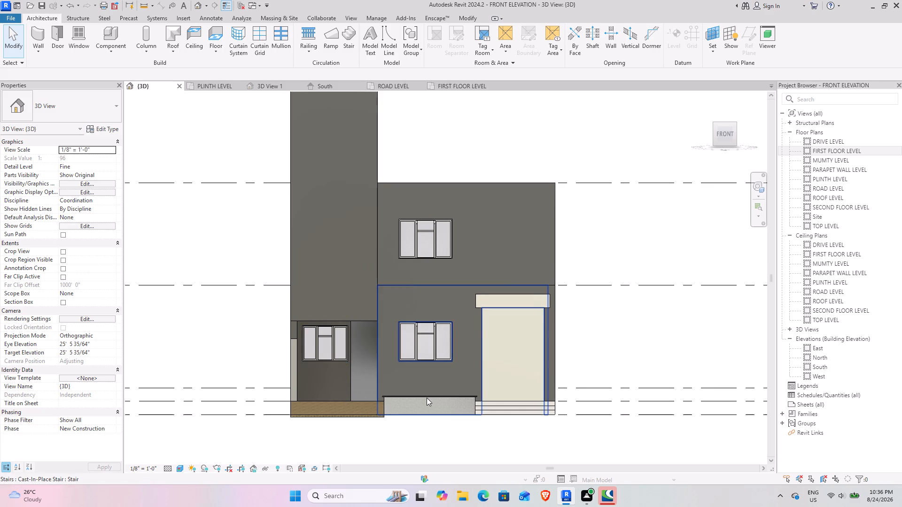
{"action": "middle_click_drag", "start_coordinate": [427, 398], "coordinate": [422, 442]}
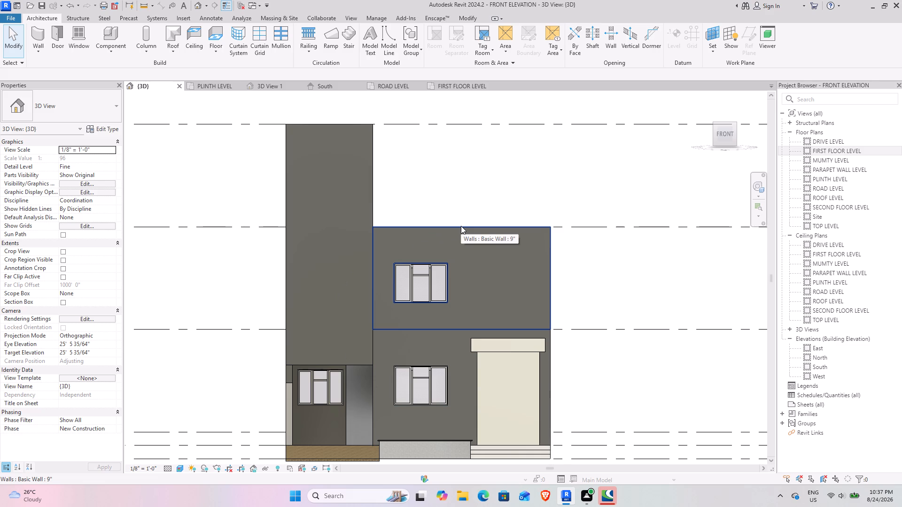
{"action": "left_click", "coordinate": [461, 226]}
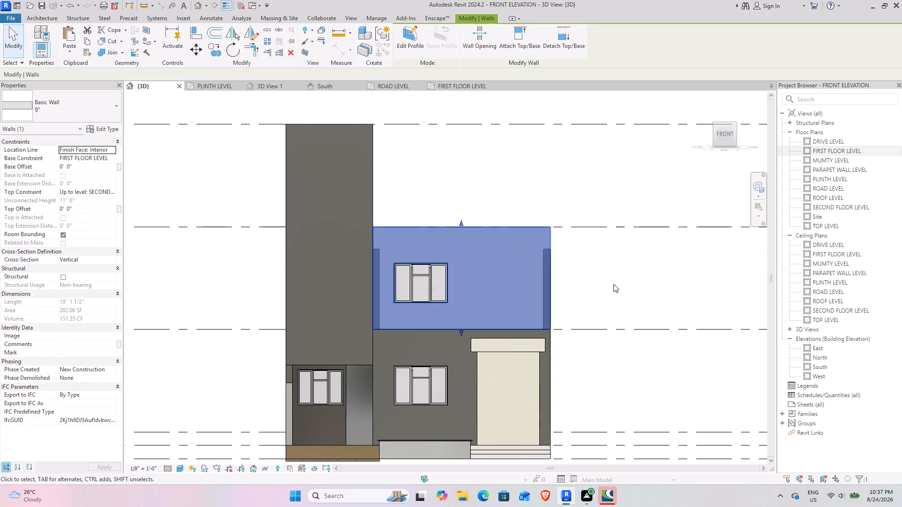
{"action": "left_click", "coordinate": [614, 284]}
View the house from its front-left corner and check the planter box below the ground-floor window by selecting it.
{"action": "left_click_drag", "start_coordinate": [715, 140], "coordinate": [130, 167]}
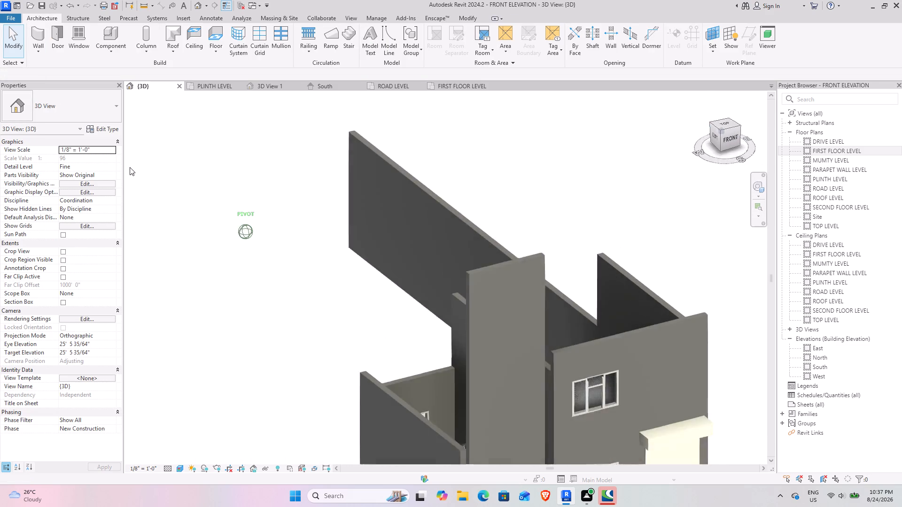
{"action": "left_click_drag", "start_coordinate": [130, 167], "coordinate": [152, 186]}
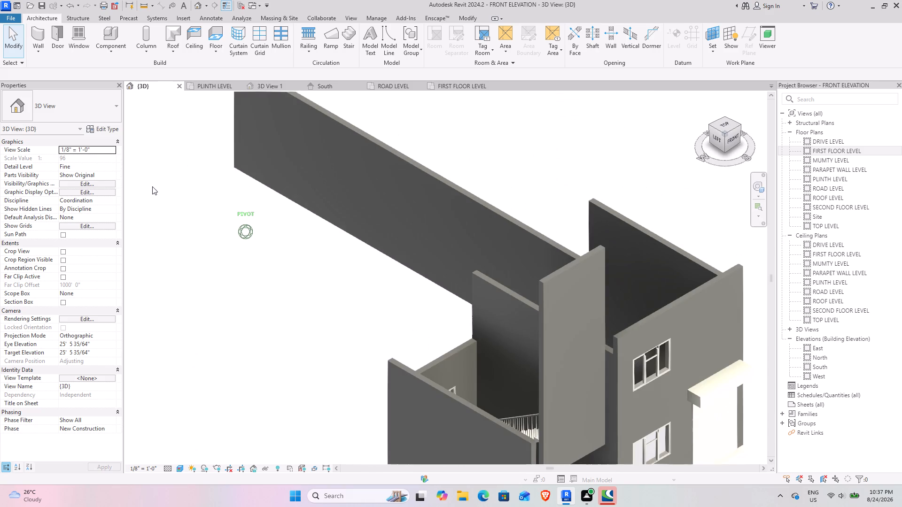
{"action": "left_click_drag", "start_coordinate": [152, 186], "coordinate": [154, 179]}
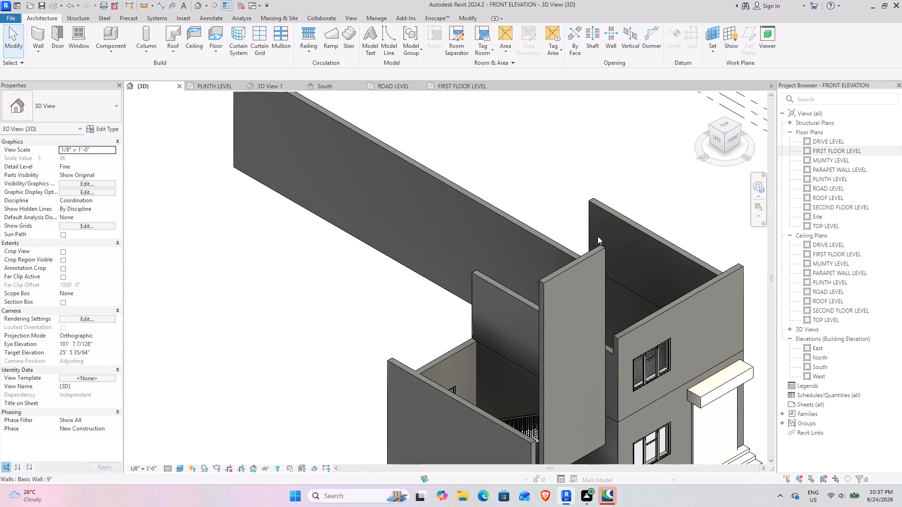
{"action": "middle_click_drag", "start_coordinate": [583, 234], "coordinate": [423, 113]}
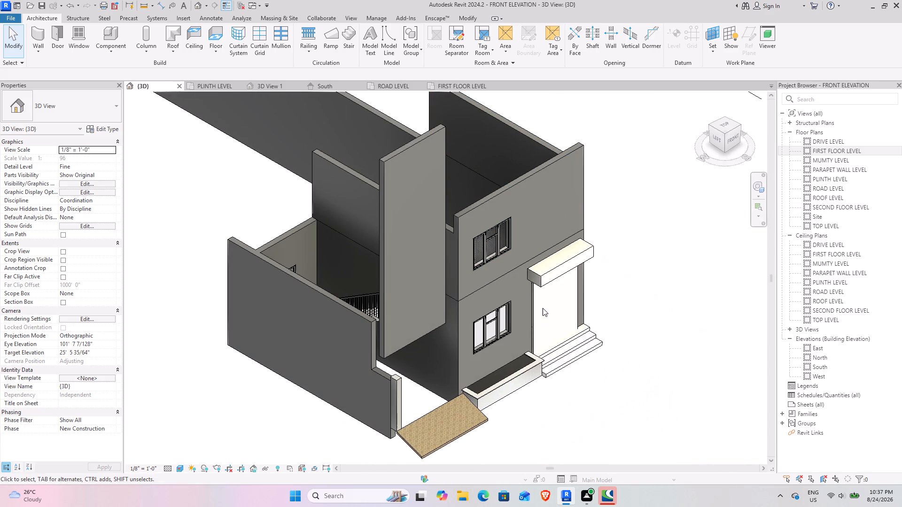
{"action": "scroll", "coordinate": [501, 404], "scroll_direction": "up", "scroll_amount": 1}
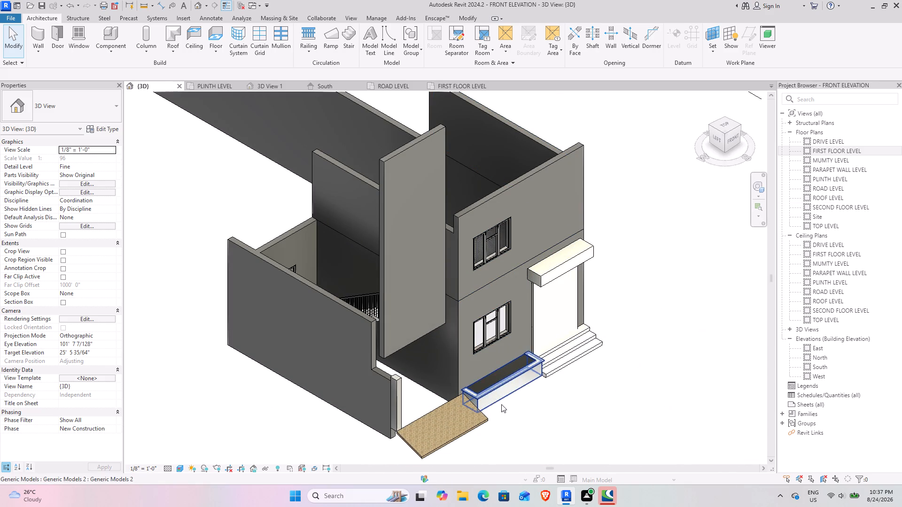
{"action": "scroll", "coordinate": [501, 404], "scroll_direction": "up", "scroll_amount": 6}
{"action": "left_click", "coordinate": [493, 399]}
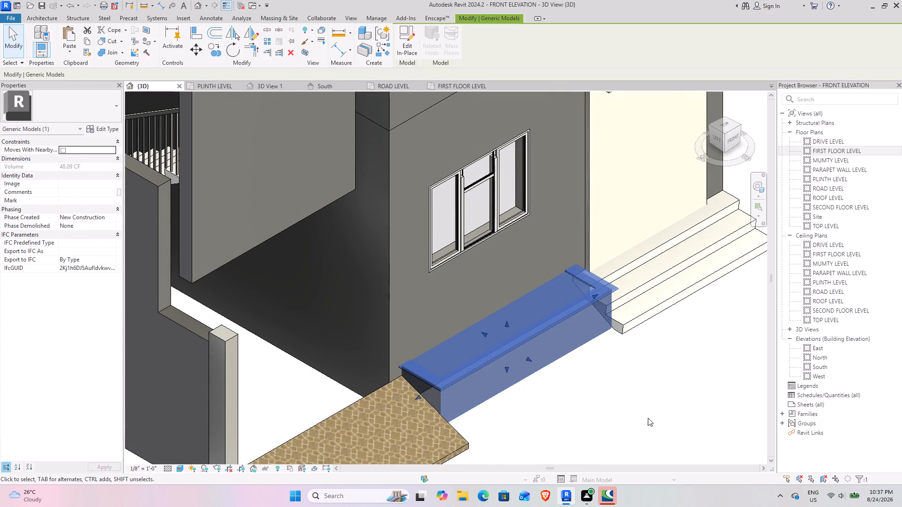
{"action": "left_click", "coordinate": [628, 392]}
{"action": "scroll", "coordinate": [420, 310], "scroll_direction": "down", "scroll_amount": 3}
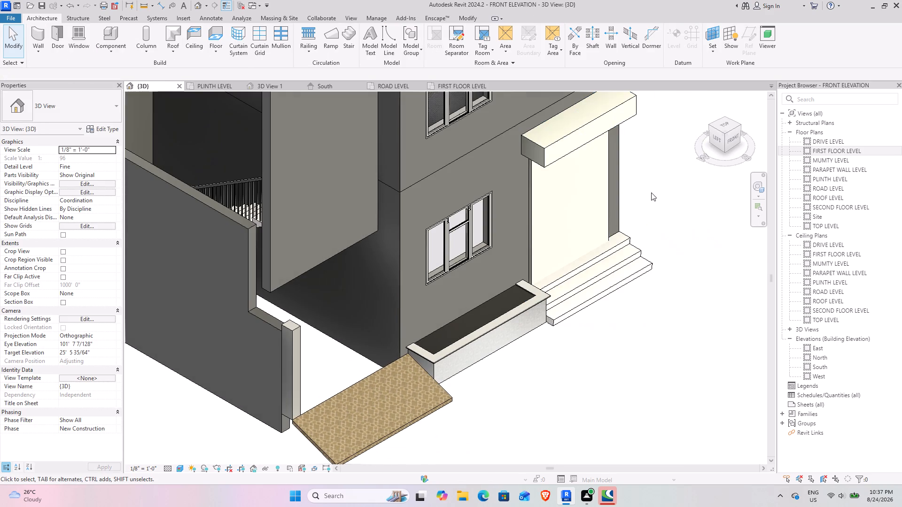
Return the 3D view to the front orientation, framing the whole elevation.
{"action": "left_click", "coordinate": [735, 141]}
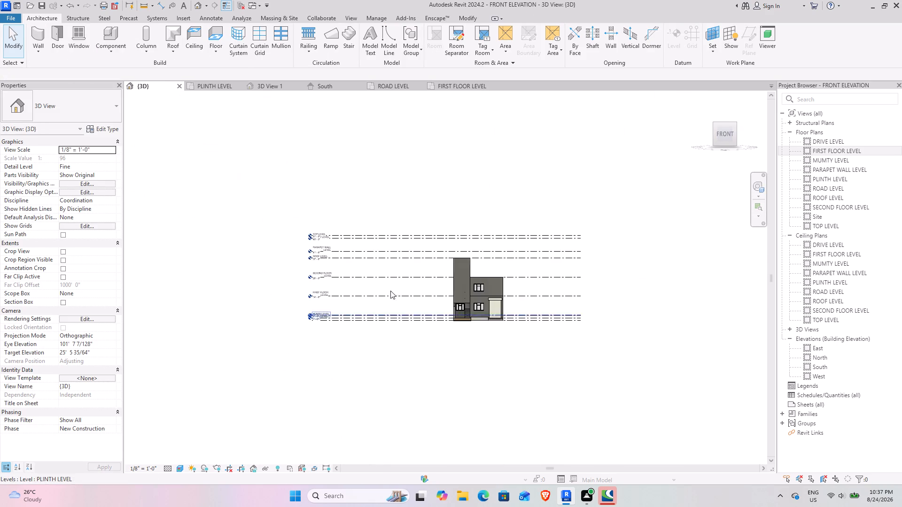
{"action": "scroll", "coordinate": [482, 315], "scroll_direction": "up", "scroll_amount": 9}
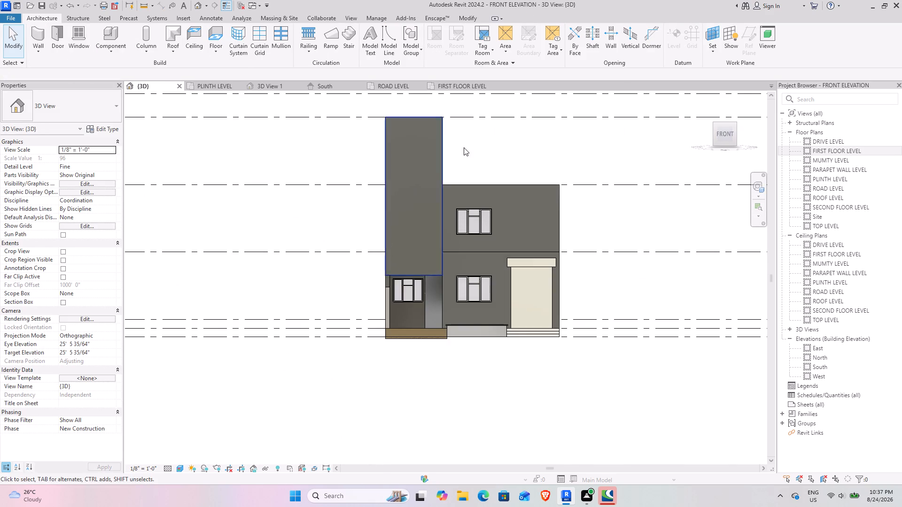
Open the recent G+2 INTERN REVIT project and examine its finished street elevation straight on in the 3D view.
{"action": "left_click", "coordinate": [15, 0]}
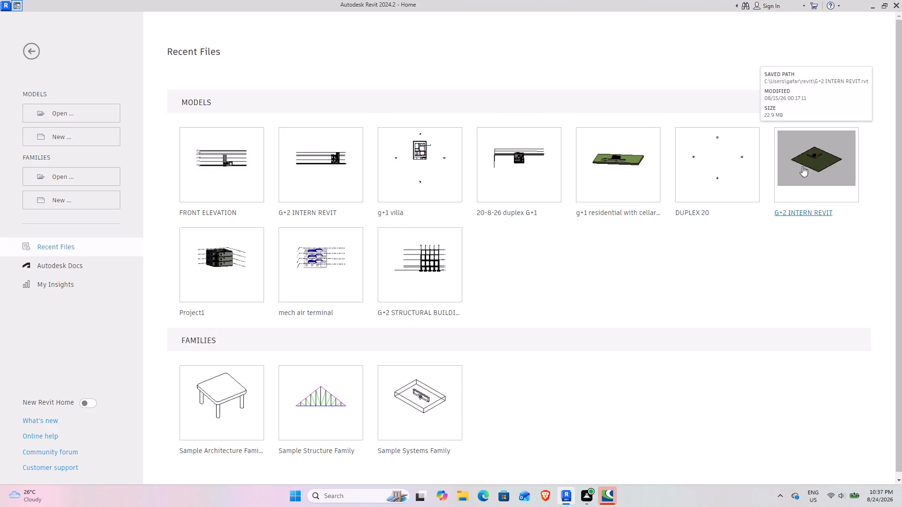
{"action": "left_click", "coordinate": [321, 170]}
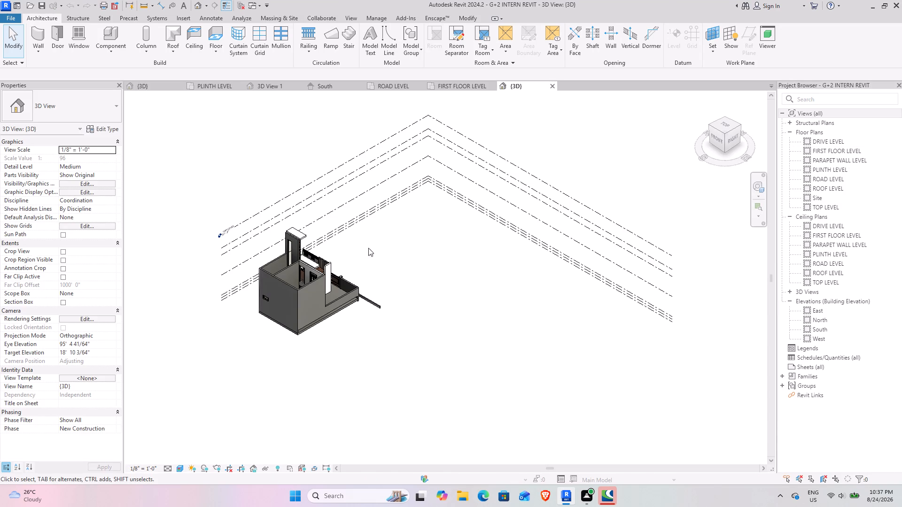
{"action": "middle_click_drag", "start_coordinate": [358, 311], "coordinate": [216, 306]}
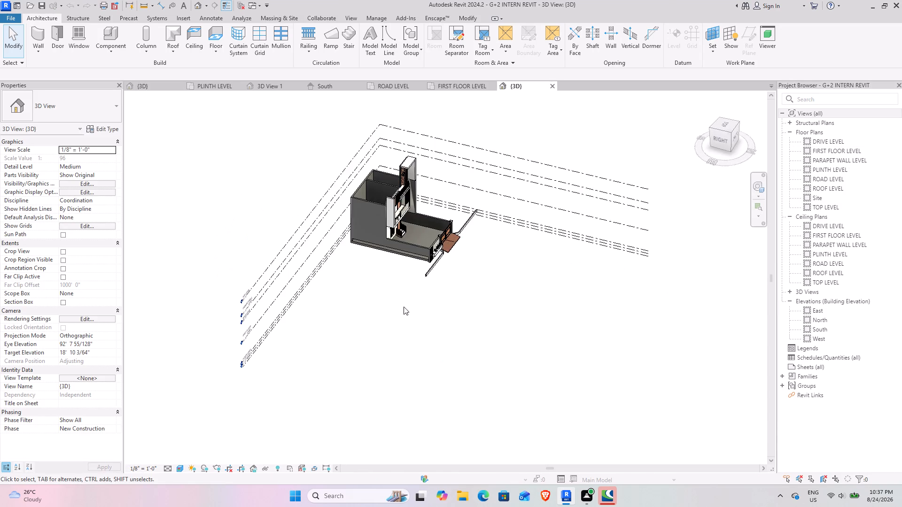
{"action": "middle_click_drag", "start_coordinate": [404, 301], "coordinate": [321, 200], "text": "shift"}
{"action": "middle_click_drag", "start_coordinate": [515, 298], "coordinate": [466, 296], "text": "shift"}
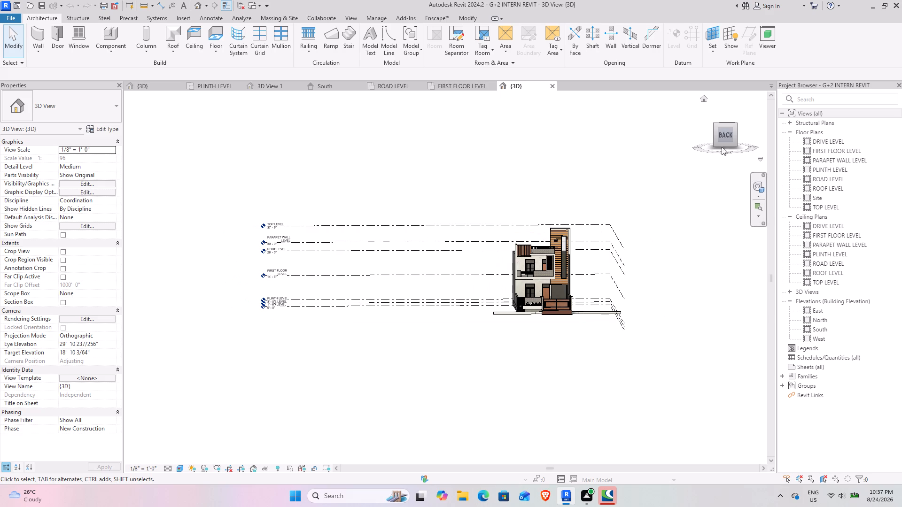
{"action": "left_click", "coordinate": [729, 132]}
{"action": "scroll", "coordinate": [524, 295], "scroll_direction": "up", "scroll_amount": 5}
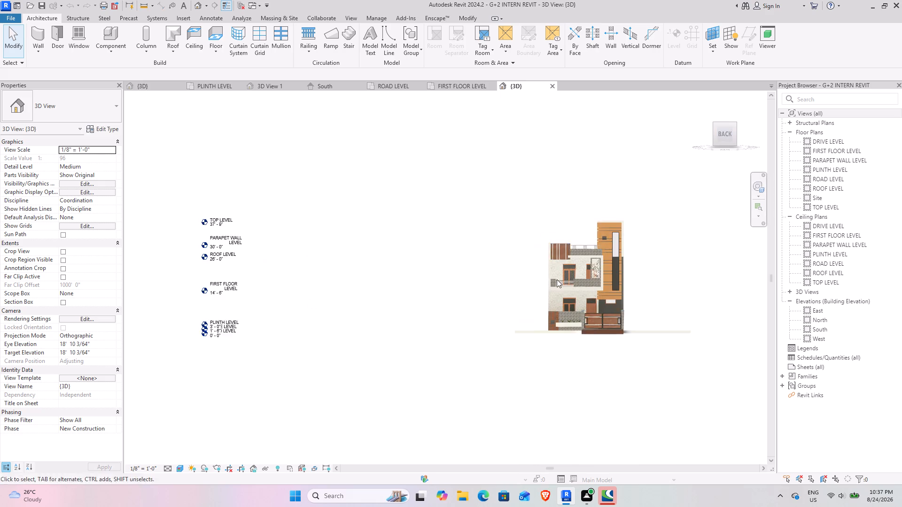
{"action": "scroll", "coordinate": [557, 279], "scroll_direction": "up", "scroll_amount": 5}
{"action": "middle_click_drag", "start_coordinate": [654, 314], "coordinate": [519, 310]}
{"action": "scroll", "coordinate": [530, 315], "scroll_direction": "up", "scroll_amount": 2}
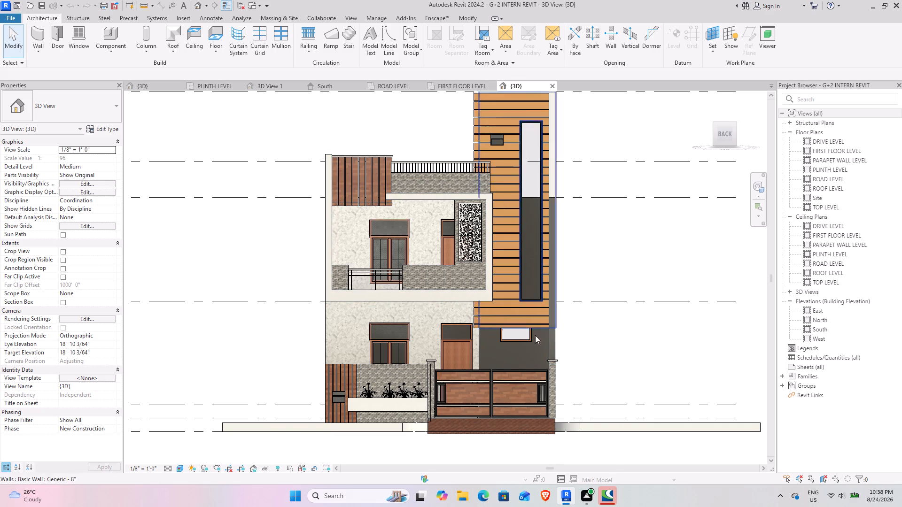
Open the recent 20-8-26 duplex G+1 project and examine its front elevation, including the FUJI compound wall, in 3D.
{"action": "left_click", "coordinate": [22, 3]}
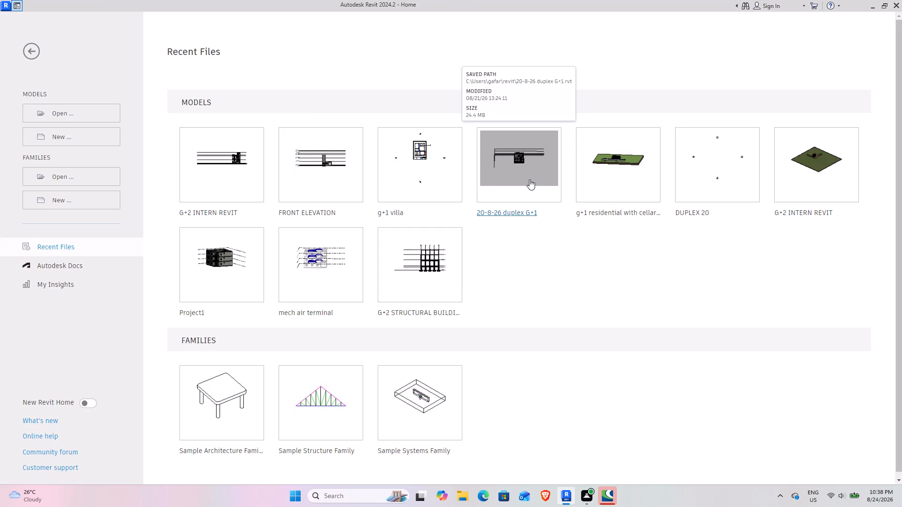
{"action": "left_click", "coordinate": [516, 213]}
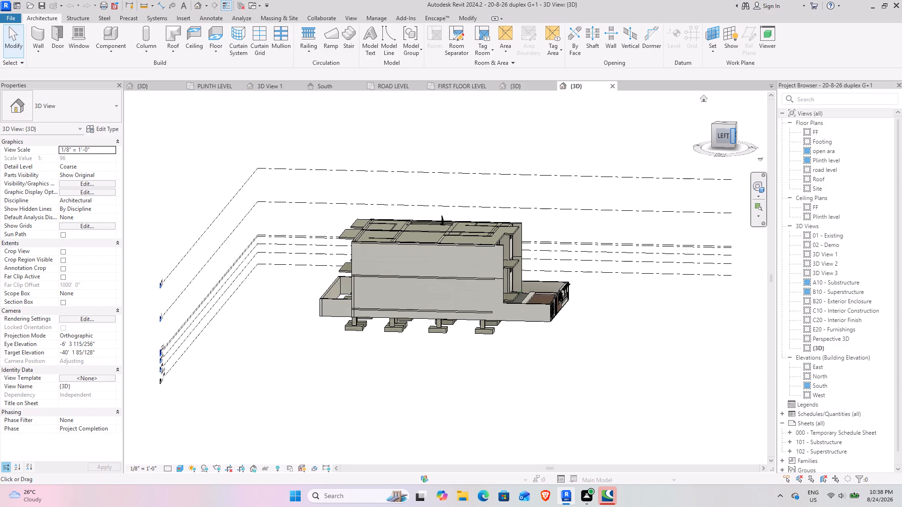
{"action": "left_click_drag", "start_coordinate": [733, 136], "coordinate": [618, 144]}
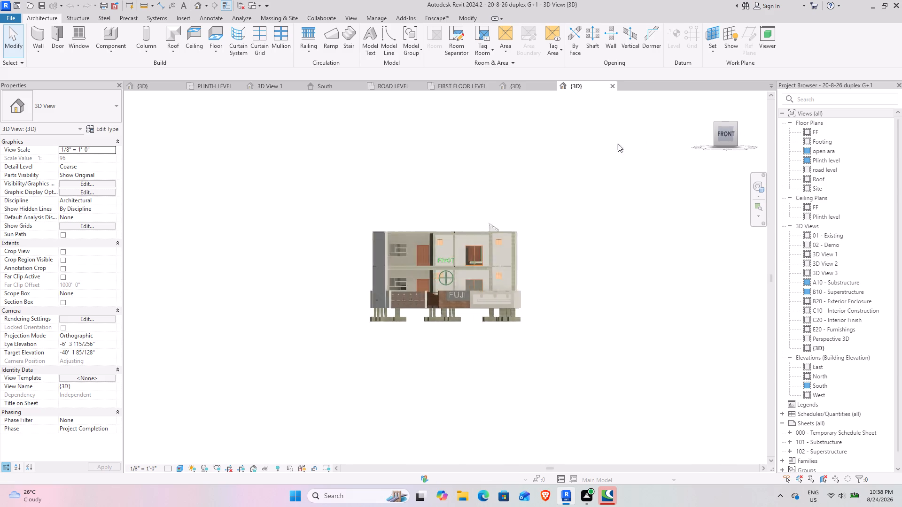
{"action": "left_click_drag", "start_coordinate": [618, 144], "coordinate": [662, 146]}
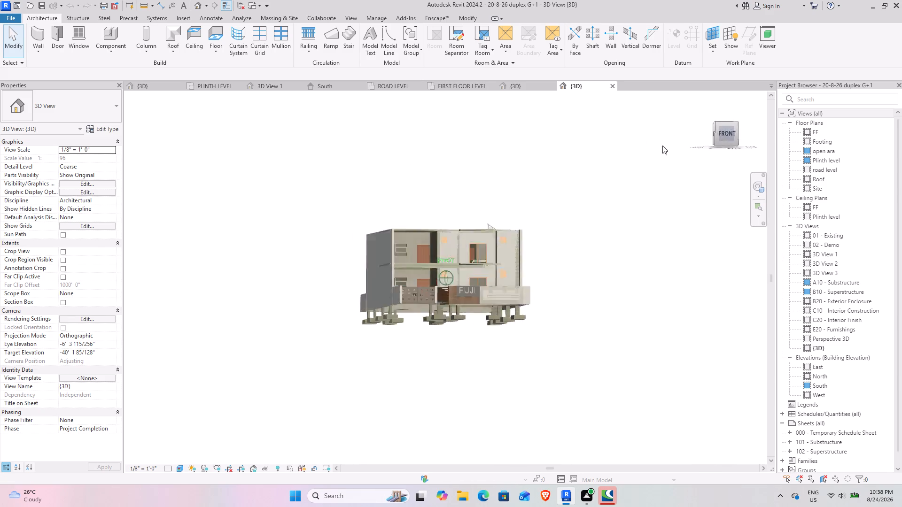
{"action": "left_click_drag", "start_coordinate": [662, 146], "coordinate": [696, 149]}
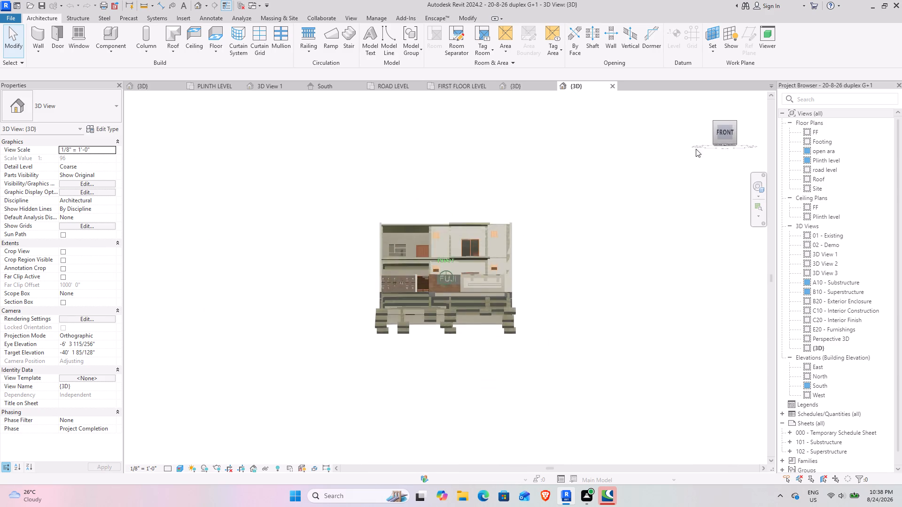
{"action": "left_click_drag", "start_coordinate": [696, 149], "coordinate": [126, 209]}
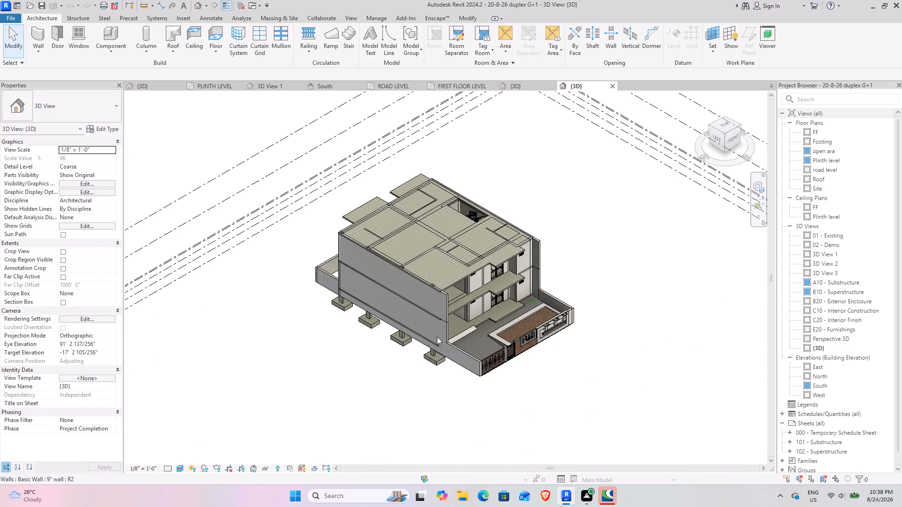
{"action": "scroll", "coordinate": [435, 345], "scroll_direction": "up", "scroll_amount": 3}
{"action": "scroll", "coordinate": [486, 335], "scroll_direction": "up", "scroll_amount": 4}
{"action": "middle_click_drag", "start_coordinate": [524, 317], "coordinate": [371, 300]}
{"action": "scroll", "coordinate": [380, 273], "scroll_direction": "down", "scroll_amount": 3}
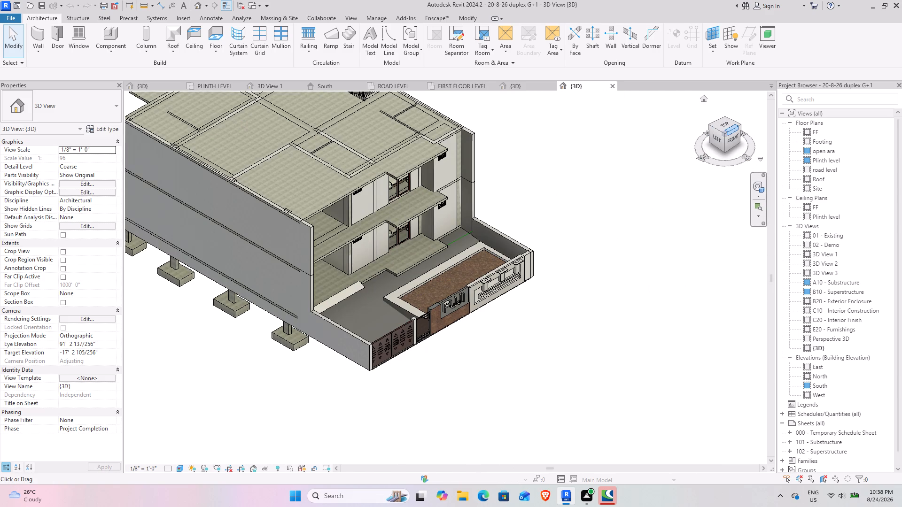
{"action": "left_click_drag", "start_coordinate": [731, 132], "coordinate": [676, 105]}
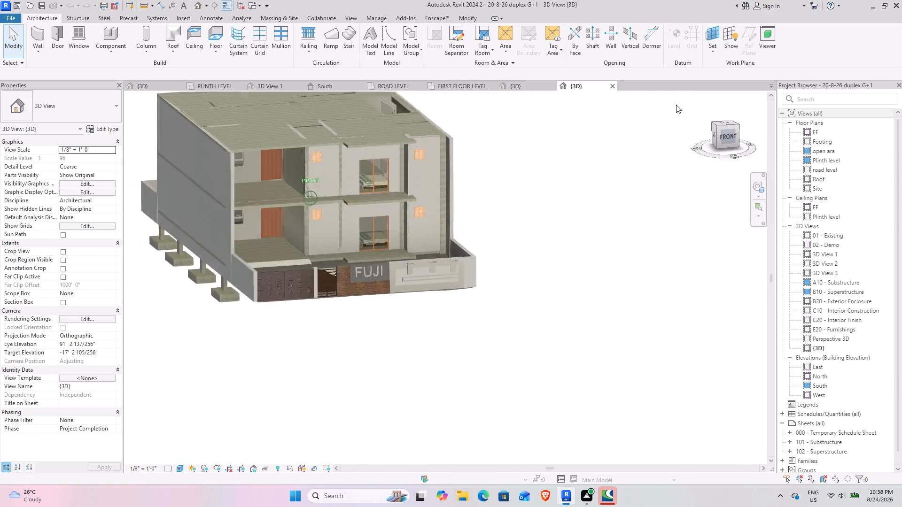
{"action": "left_click_drag", "start_coordinate": [676, 105], "coordinate": [650, 92]}
{"action": "middle_click_drag", "start_coordinate": [330, 231], "coordinate": [447, 303]}
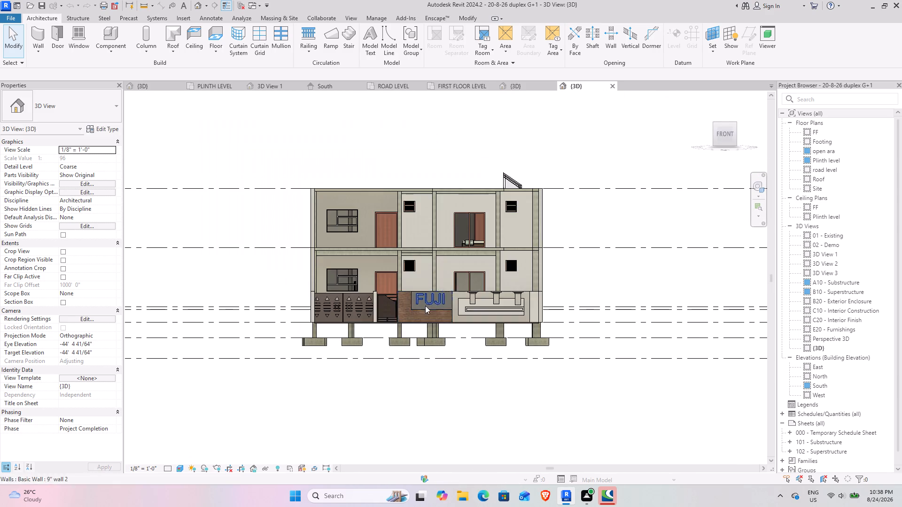
{"action": "scroll", "coordinate": [403, 293], "scroll_direction": "up", "scroll_amount": 3}
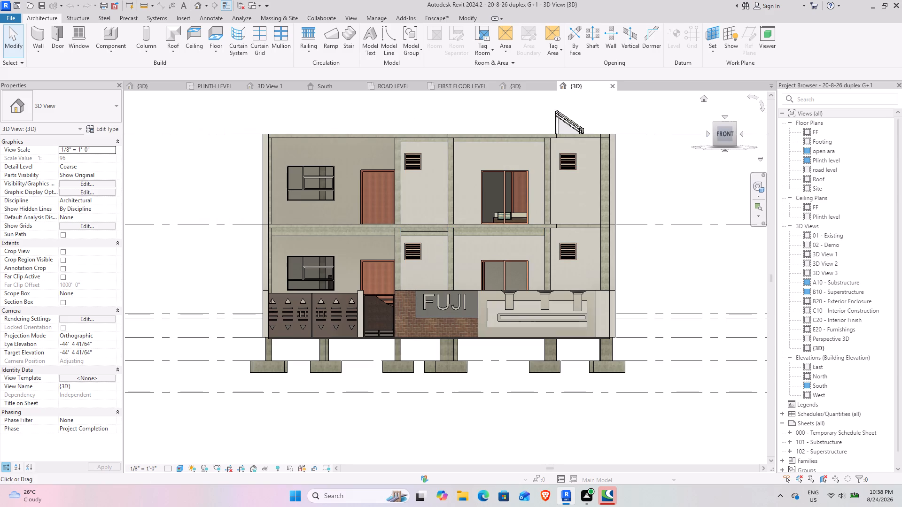
Study the duplex from its front-left corner, then straight on, examining the balconies, openings and compound wall.
{"action": "left_click_drag", "start_coordinate": [720, 124], "coordinate": [140, 165]}
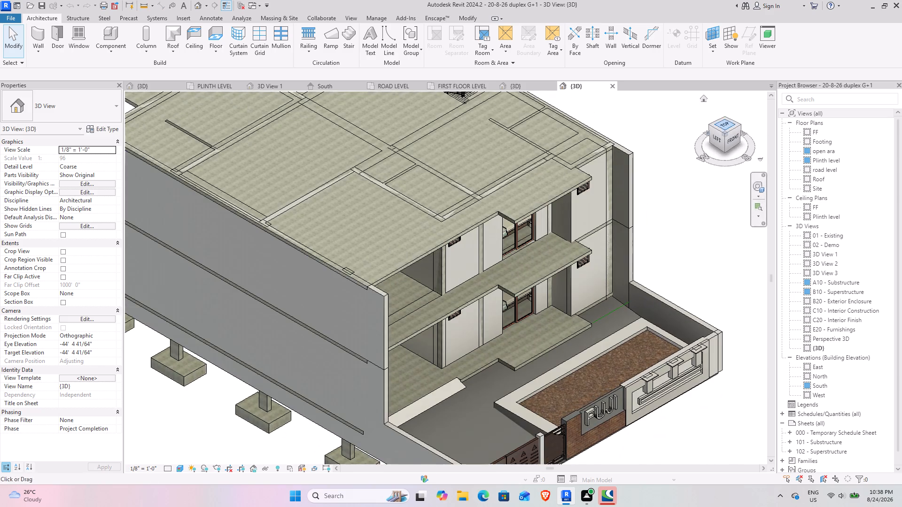
{"action": "scroll", "coordinate": [361, 288], "scroll_direction": "down", "scroll_amount": 4}
{"action": "middle_click_drag", "start_coordinate": [426, 322], "coordinate": [367, 281]}
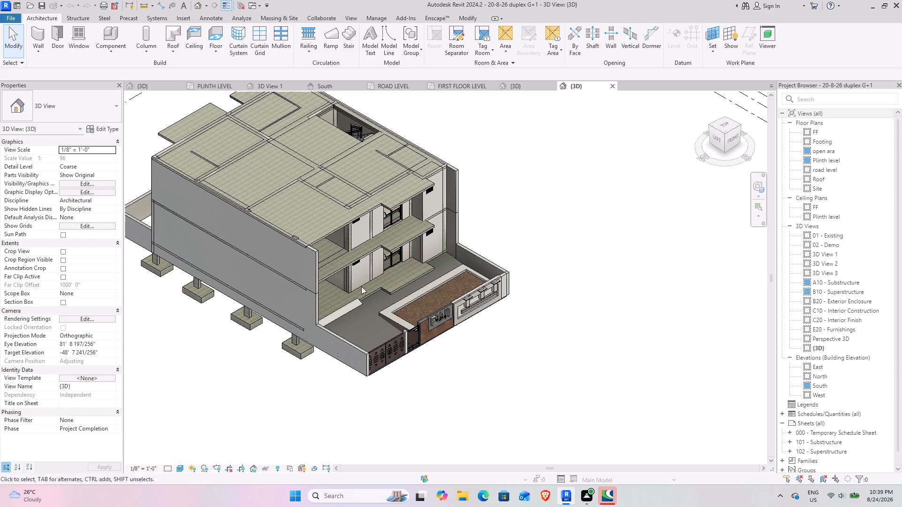
{"action": "middle_click_drag", "start_coordinate": [347, 328], "coordinate": [401, 378]}
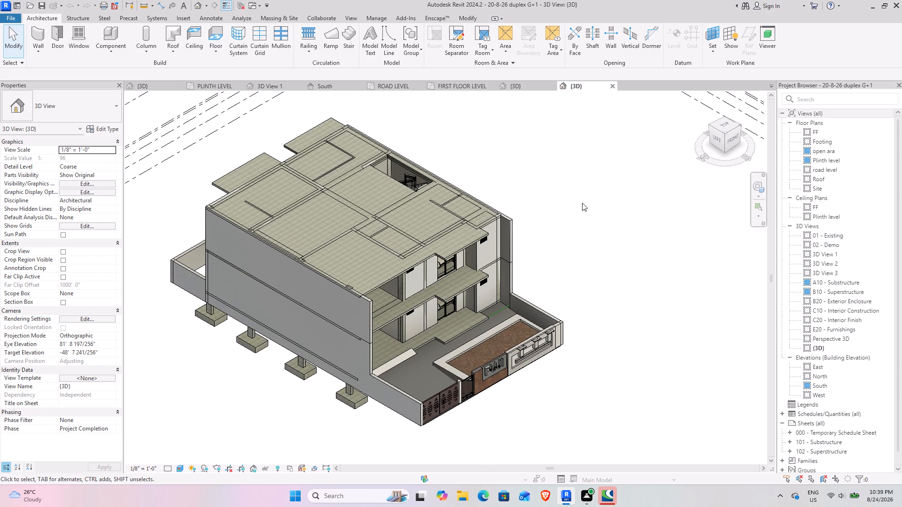
{"action": "left_click_drag", "start_coordinate": [722, 133], "coordinate": [722, 457]}
{"action": "left_click_drag", "start_coordinate": [723, 137], "coordinate": [620, 136]}
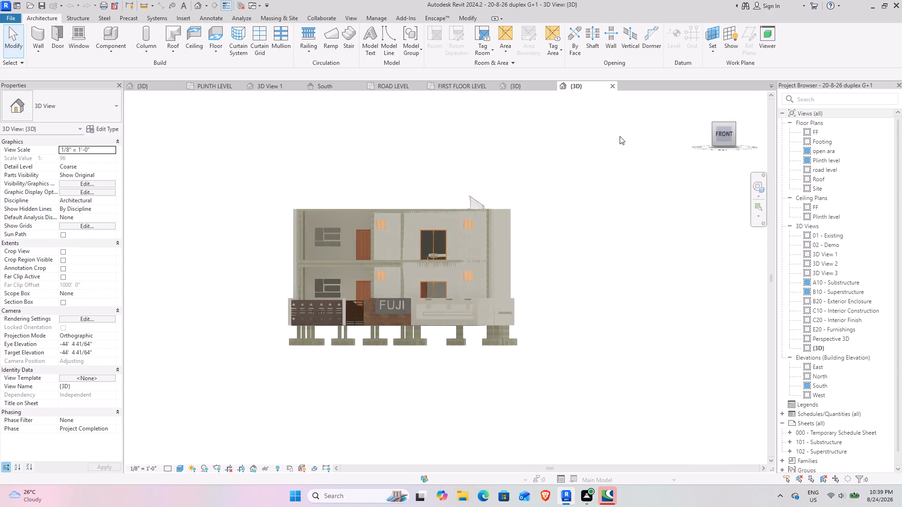
{"action": "left_click_drag", "start_coordinate": [620, 136], "coordinate": [637, 134]}
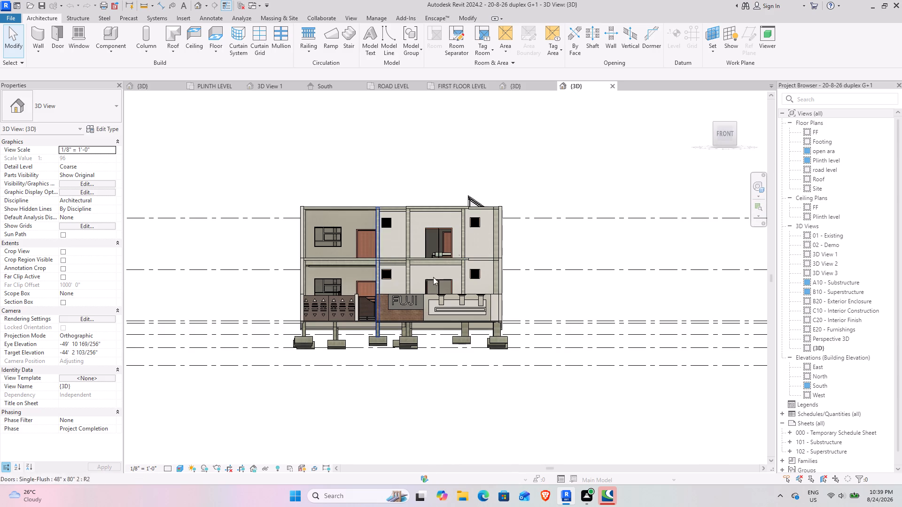
{"action": "scroll", "coordinate": [456, 265], "scroll_direction": "up", "scroll_amount": 3}
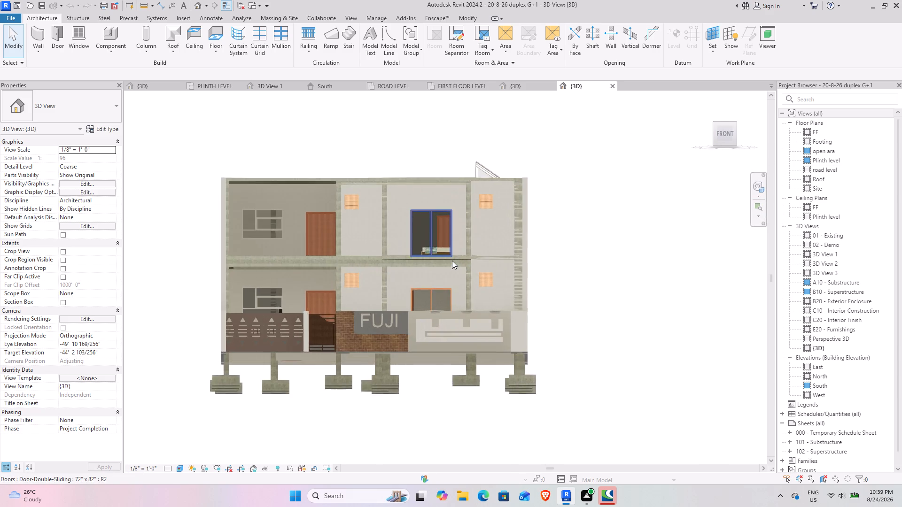
{"action": "scroll", "coordinate": [452, 261], "scroll_direction": "up", "scroll_amount": 6}
{"action": "scroll", "coordinate": [503, 297], "scroll_direction": "down", "scroll_amount": 1}
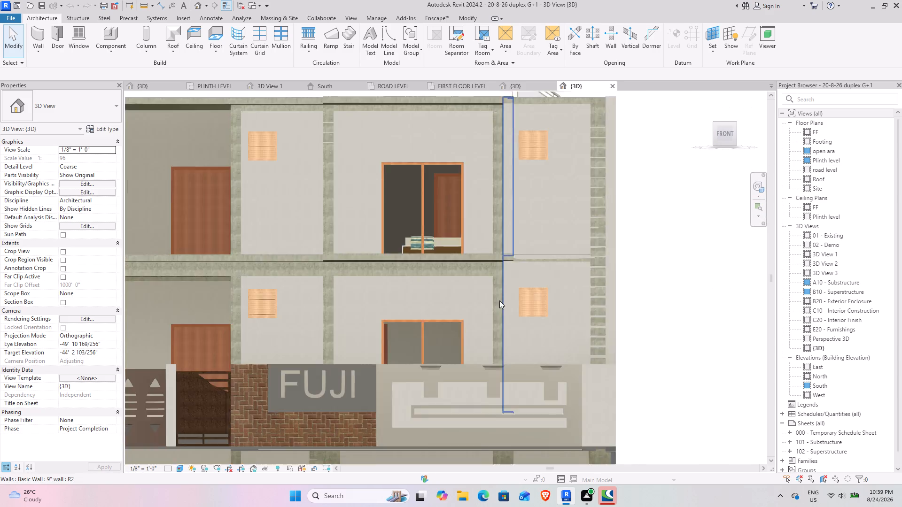
{"action": "scroll", "coordinate": [499, 300], "scroll_direction": "down", "scroll_amount": 2}
{"action": "middle_click_drag", "start_coordinate": [339, 317], "coordinate": [386, 314]}
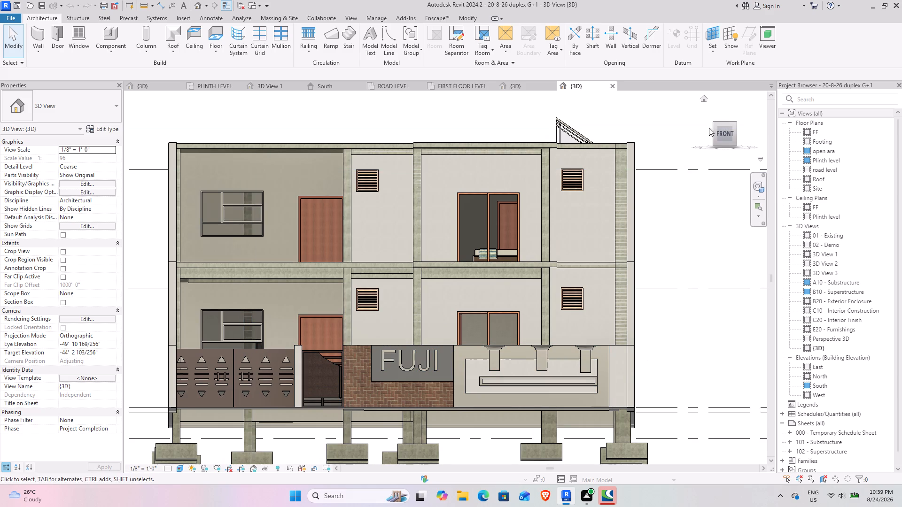
View the duplex from above its front and check the pale strip between the gate driveway and ground-floor slab by selecting it.
{"action": "left_click", "coordinate": [723, 124]}
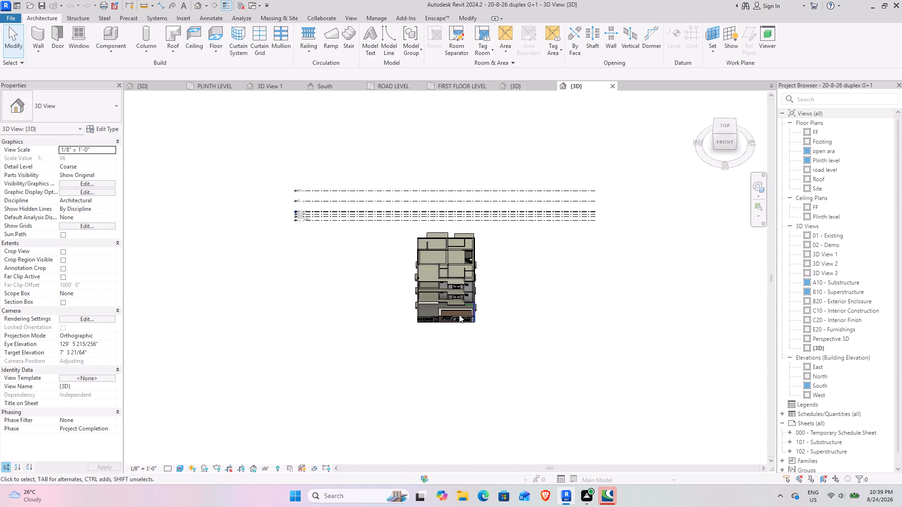
{"action": "scroll", "coordinate": [421, 317], "scroll_direction": "up", "scroll_amount": 15}
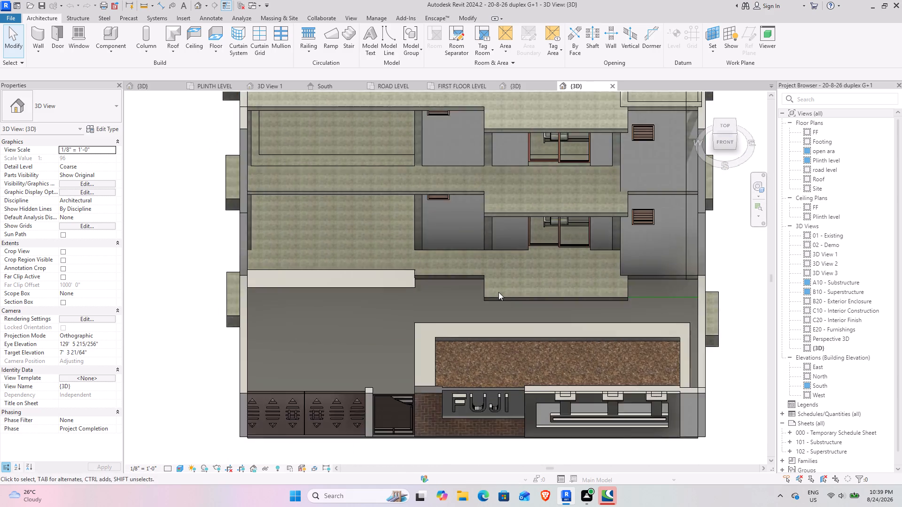
{"action": "middle_click_drag", "start_coordinate": [497, 292], "coordinate": [466, 311]}
{"action": "scroll", "coordinate": [433, 305], "scroll_direction": "down", "scroll_amount": 2}
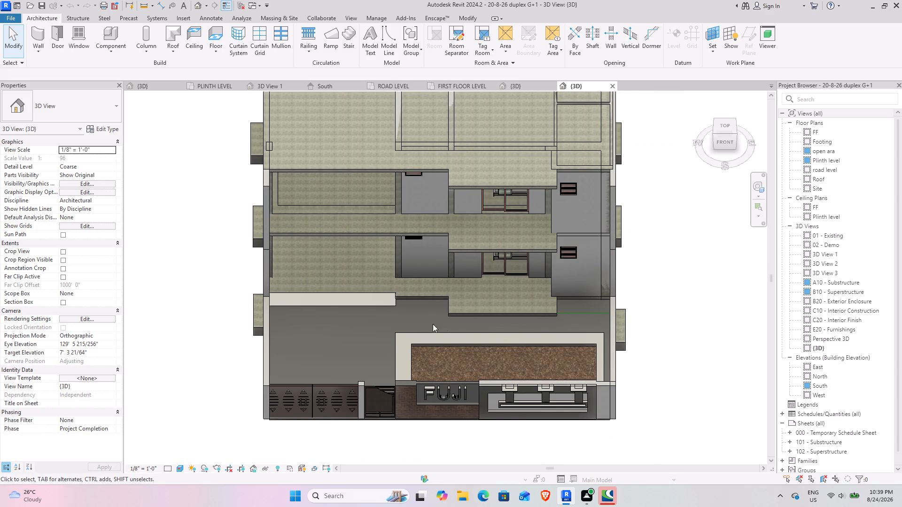
{"action": "left_click", "coordinate": [378, 304]}
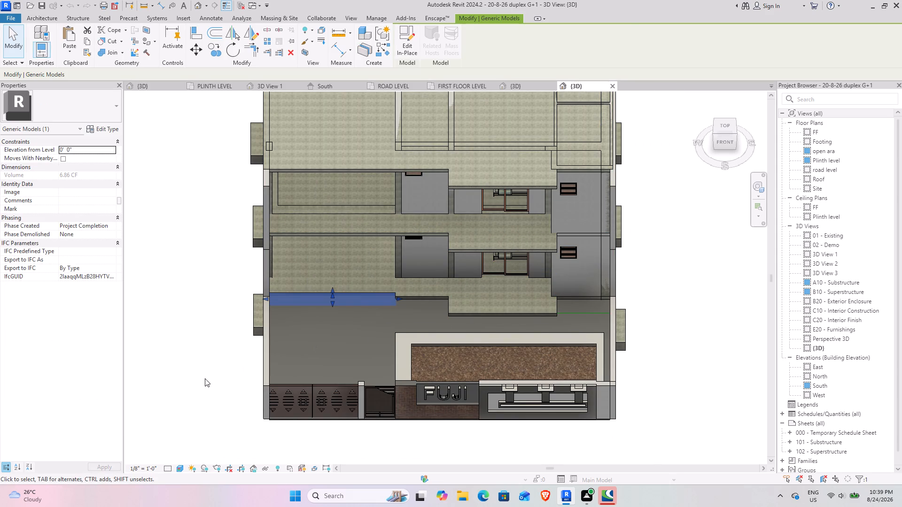
{"action": "left_click", "coordinate": [204, 378]}
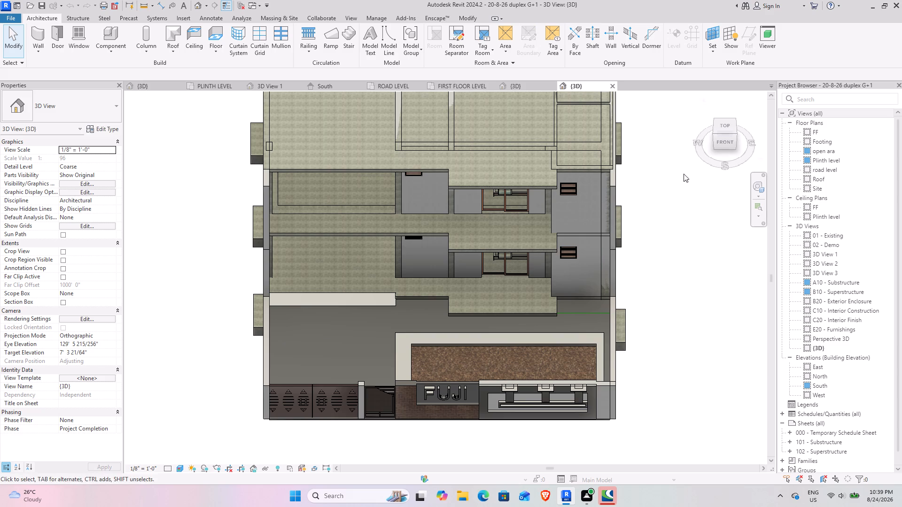
From the duplex's front-left corner, check the brown garden floor behind the FUJI wall and its pale raised border by selecting each.
{"action": "left_click", "coordinate": [712, 136]}
{"action": "left_click", "coordinate": [713, 134]}
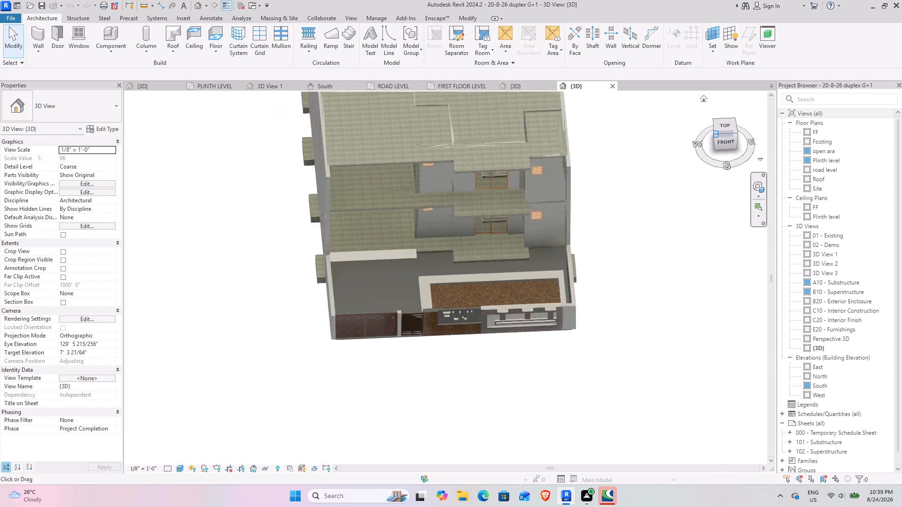
{"action": "scroll", "coordinate": [446, 319], "scroll_direction": "up", "scroll_amount": 8}
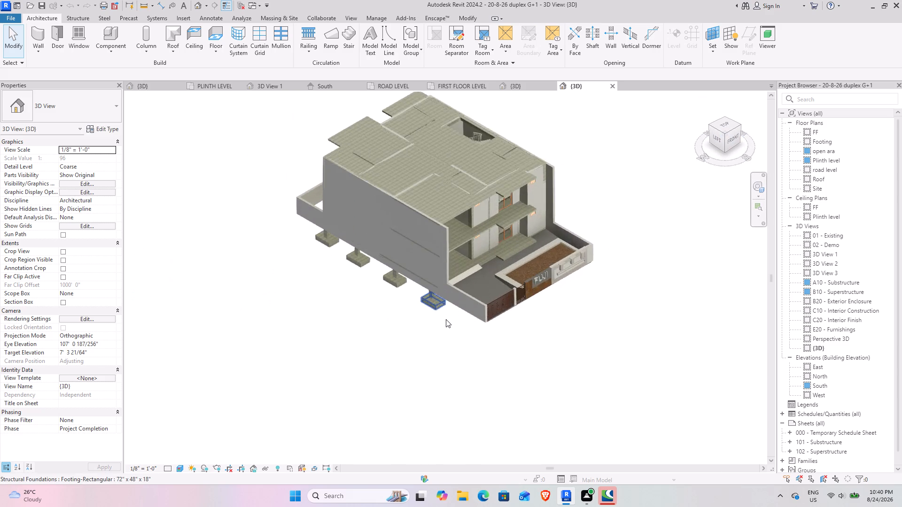
{"action": "scroll", "coordinate": [446, 319], "scroll_direction": "up", "scroll_amount": 4}
{"action": "middle_click_drag", "start_coordinate": [680, 304], "coordinate": [536, 397]}
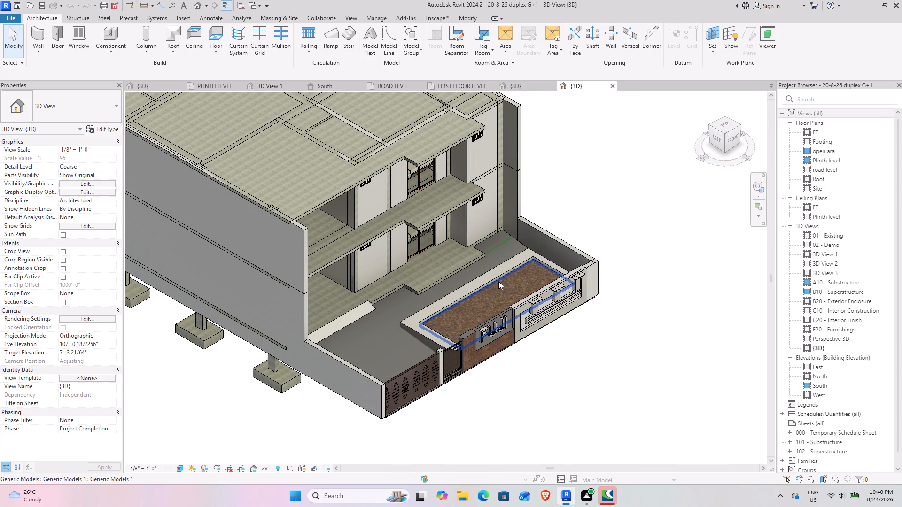
{"action": "left_click", "coordinate": [502, 282]}
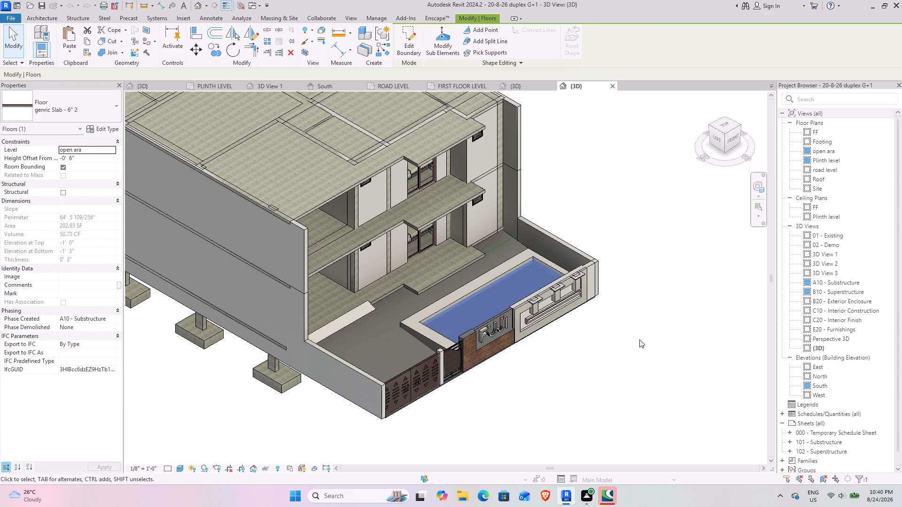
{"action": "left_click", "coordinate": [645, 342]}
{"action": "left_click", "coordinate": [509, 269]}
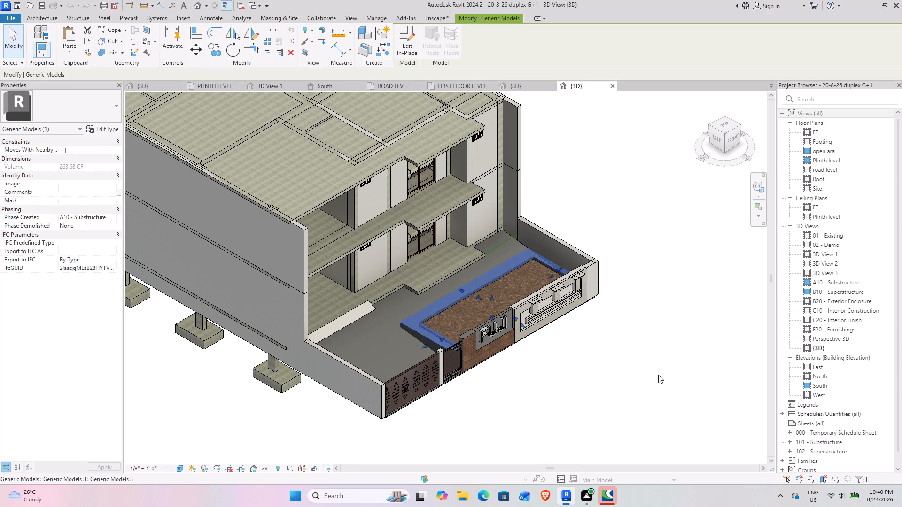
{"action": "left_click", "coordinate": [658, 375]}
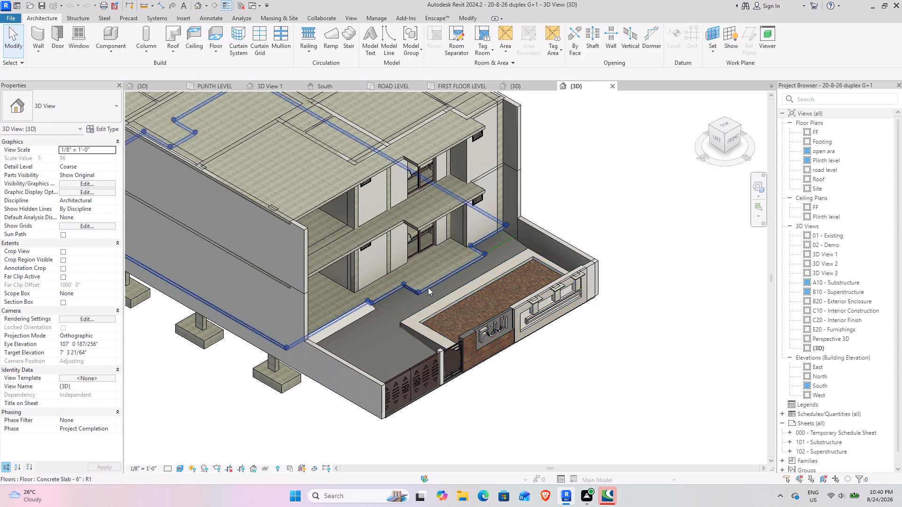
Examine the stepped front edge of the duplex's ground-floor slab, the pale strip beside it and the front yard.
{"action": "scroll", "coordinate": [423, 284], "scroll_direction": "up", "scroll_amount": 8}
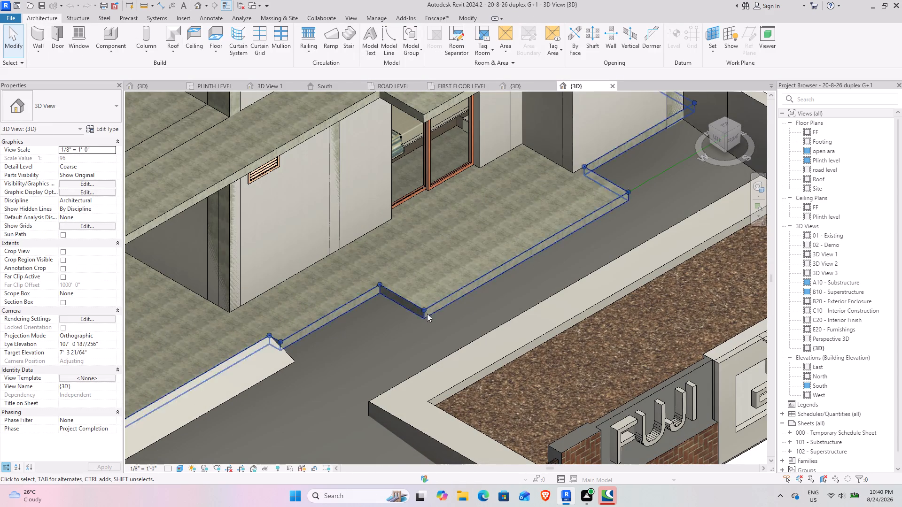
{"action": "scroll", "coordinate": [527, 305], "scroll_direction": "down", "scroll_amount": 8}
{"action": "middle_click_drag", "start_coordinate": [591, 275], "coordinate": [557, 323]}
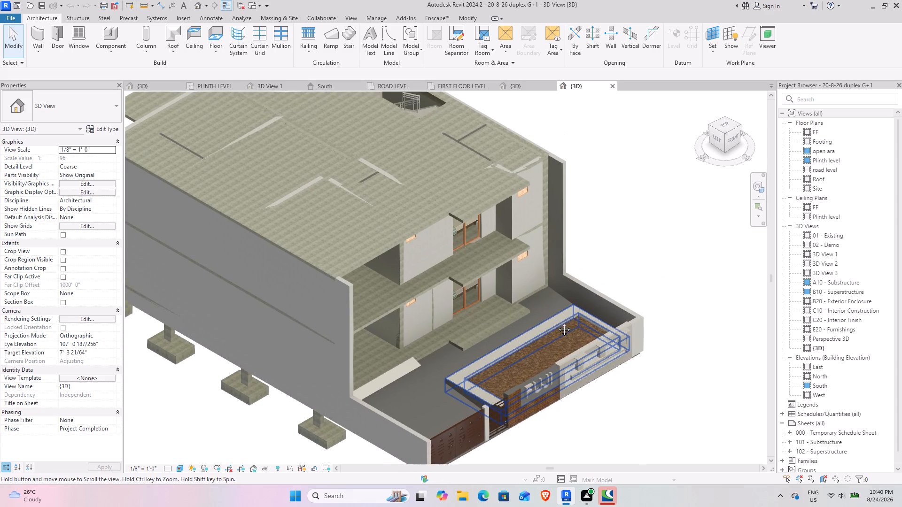
{"action": "middle_click_drag", "start_coordinate": [557, 323], "coordinate": [553, 329]}
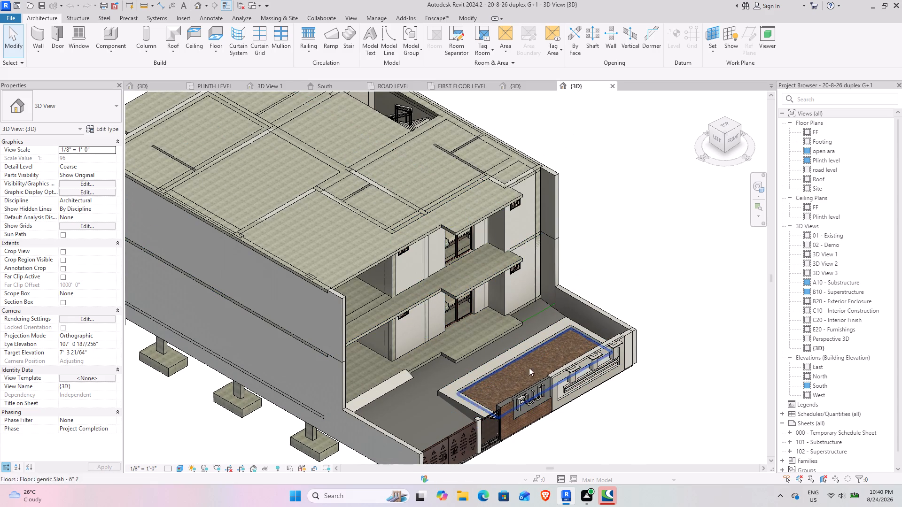
{"action": "left_click", "coordinate": [641, 396]}
{"action": "scroll", "coordinate": [639, 395], "scroll_direction": "down", "scroll_amount": 2}
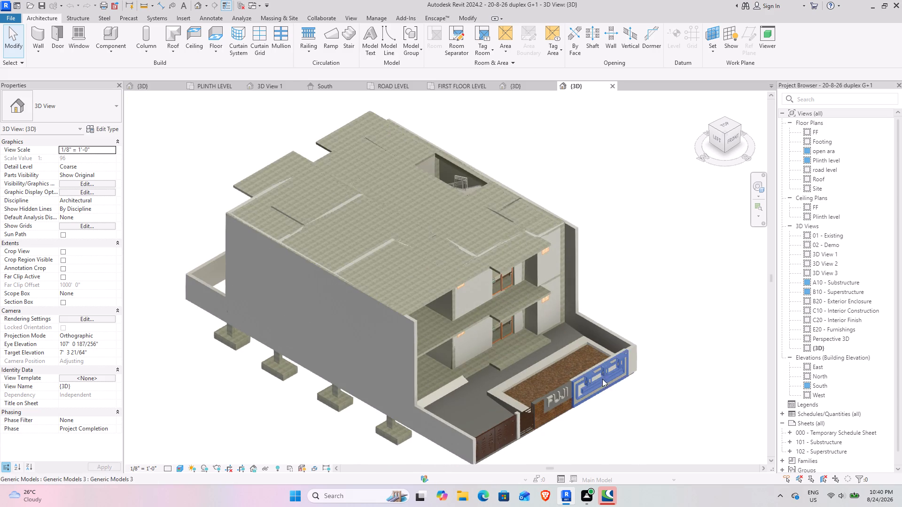
{"action": "middle_click_drag", "start_coordinate": [574, 367], "coordinate": [563, 318]}
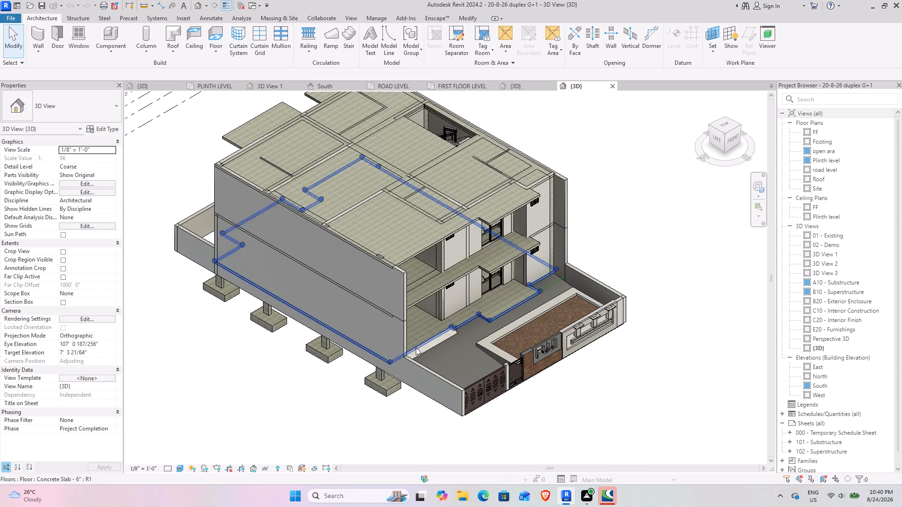
{"action": "left_click", "coordinate": [455, 336]}
{"action": "left_click", "coordinate": [630, 423]}
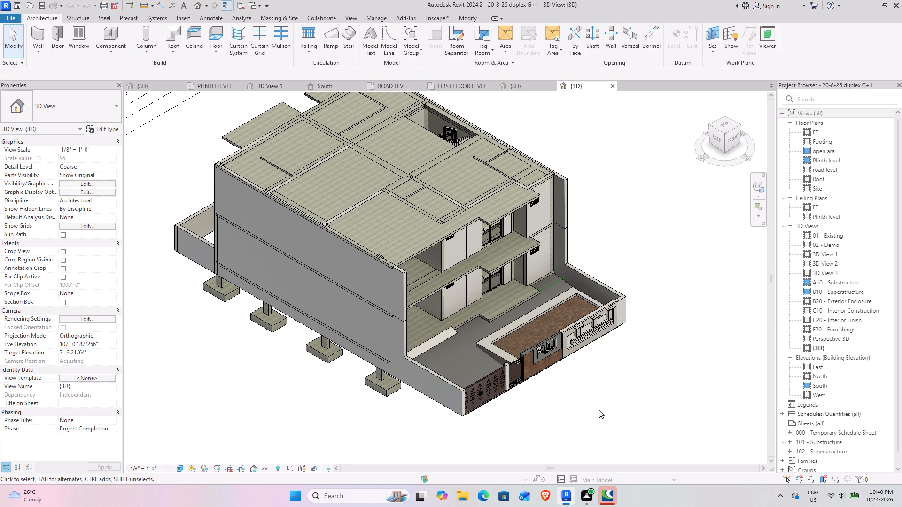
Check the long 9" wall on the duplex's right side by selecting it and viewing it from the front-right.
{"action": "middle_click_drag", "start_coordinate": [458, 301], "coordinate": [471, 332]}
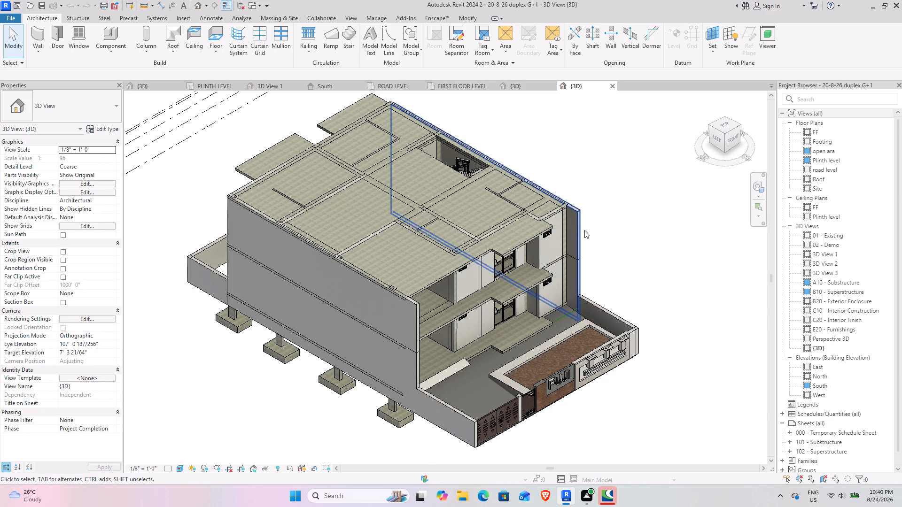
{"action": "left_click", "coordinate": [584, 230]}
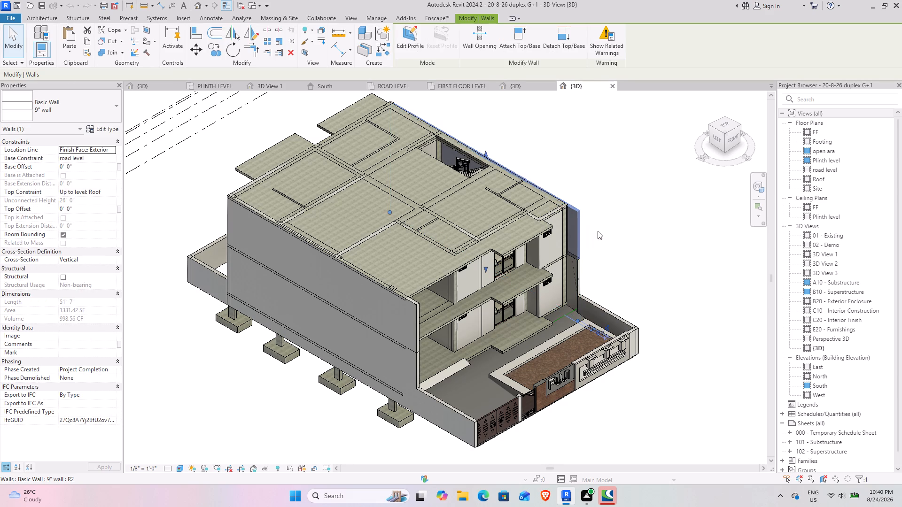
{"action": "left_click", "coordinate": [623, 230]}
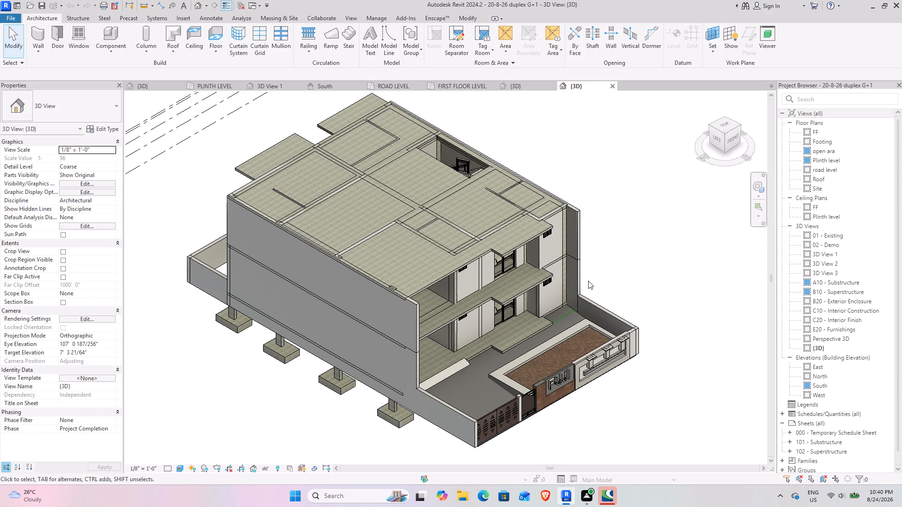
{"action": "left_click", "coordinate": [578, 283]}
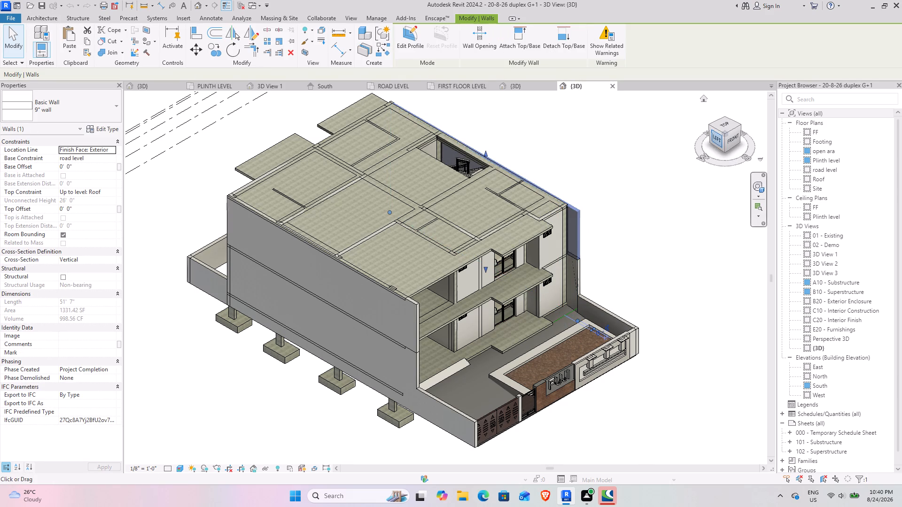
{"action": "left_click_drag", "start_coordinate": [724, 143], "coordinate": [565, 116]}
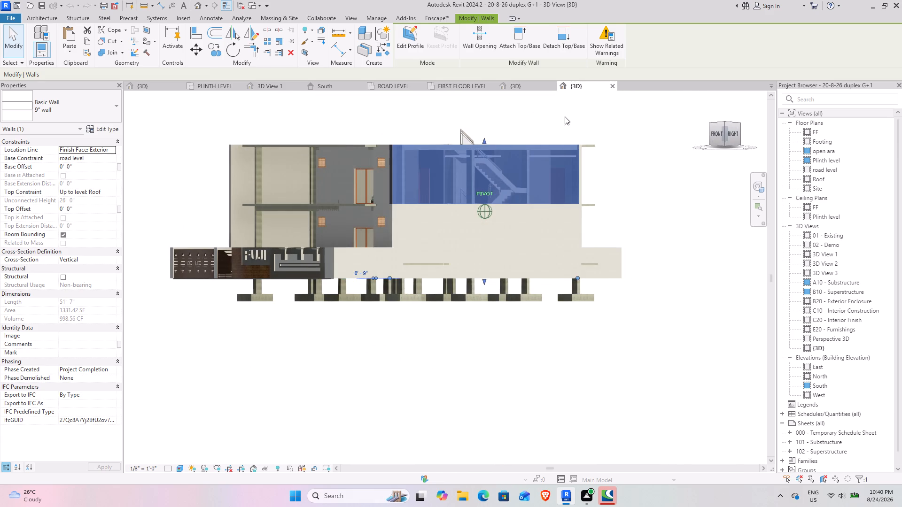
{"action": "left_click_drag", "start_coordinate": [565, 116], "coordinate": [514, 125]}
{"action": "left_click", "coordinate": [466, 367]}
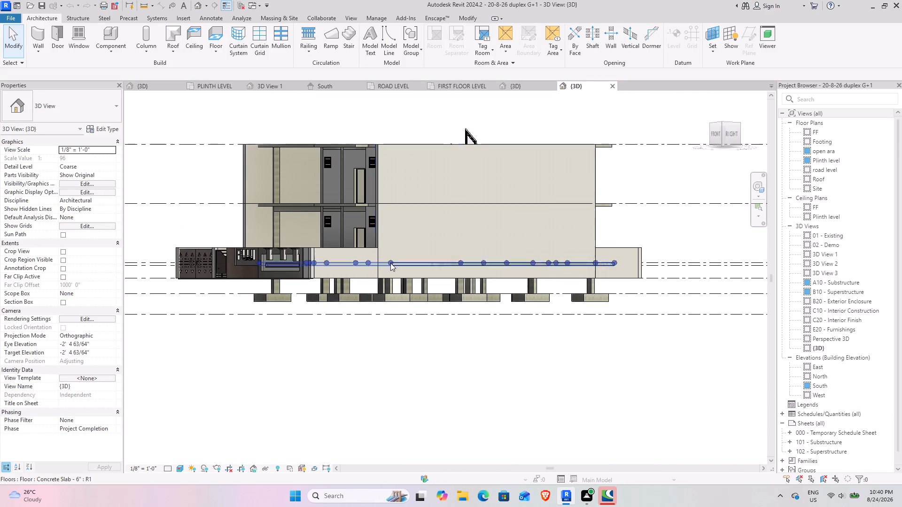
{"action": "left_click", "coordinate": [378, 228]}
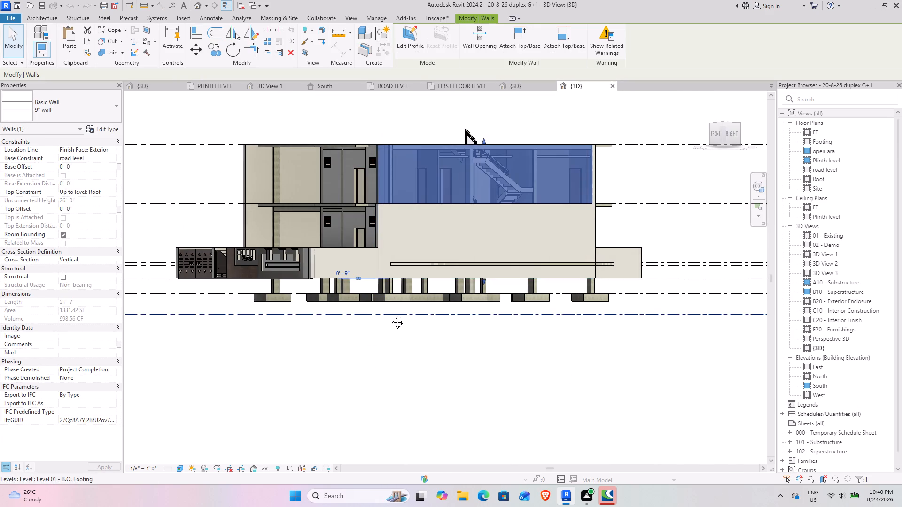
{"action": "middle_click_drag", "start_coordinate": [390, 315], "coordinate": [467, 356]}
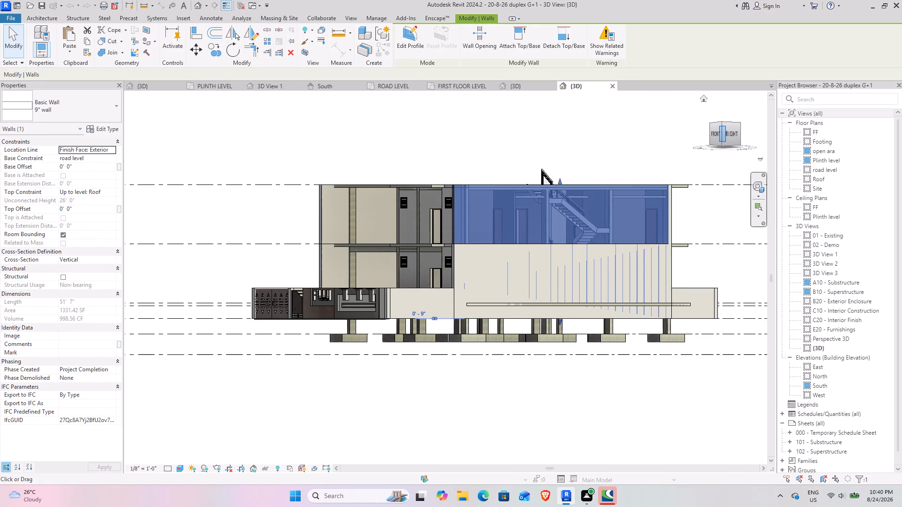
{"action": "left_click_drag", "start_coordinate": [724, 131], "coordinate": [149, 112]}
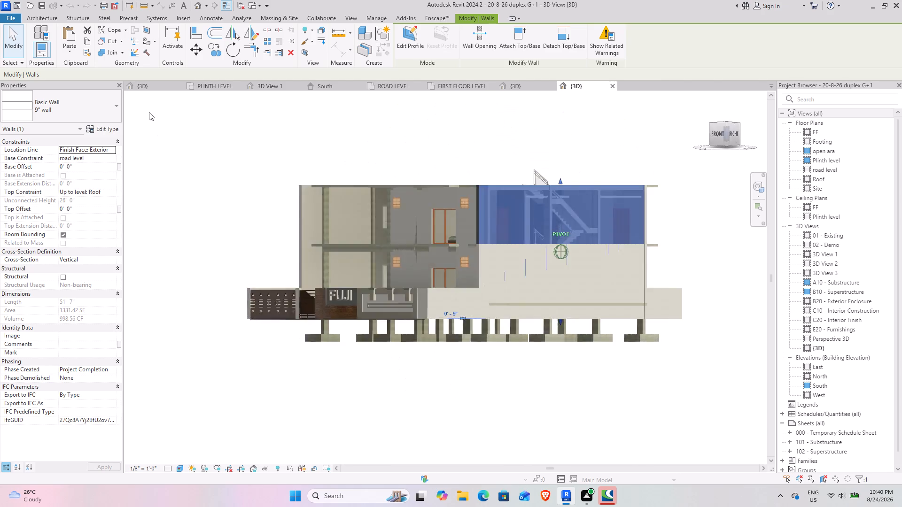
{"action": "left_click_drag", "start_coordinate": [149, 112], "coordinate": [140, 116]}
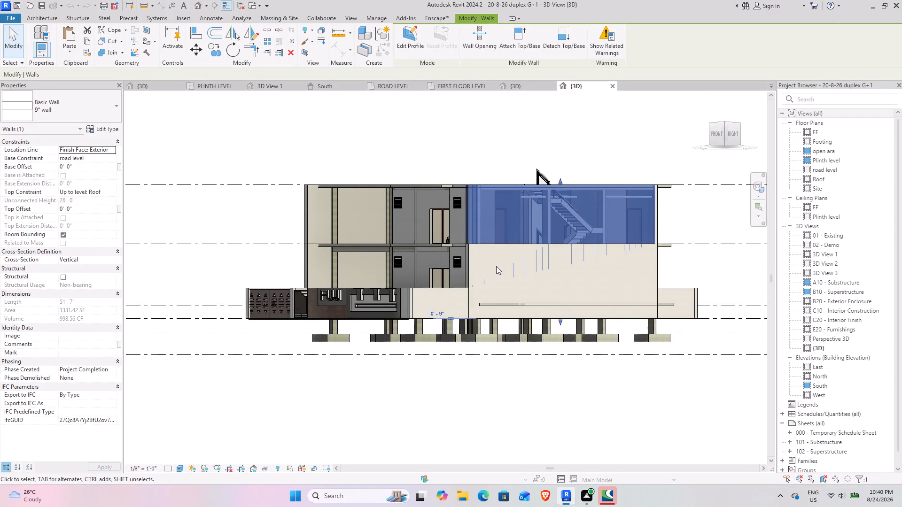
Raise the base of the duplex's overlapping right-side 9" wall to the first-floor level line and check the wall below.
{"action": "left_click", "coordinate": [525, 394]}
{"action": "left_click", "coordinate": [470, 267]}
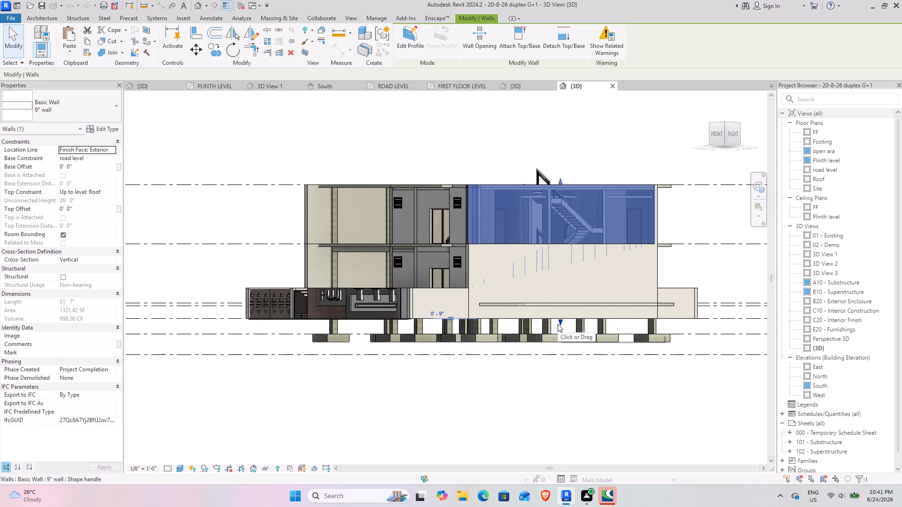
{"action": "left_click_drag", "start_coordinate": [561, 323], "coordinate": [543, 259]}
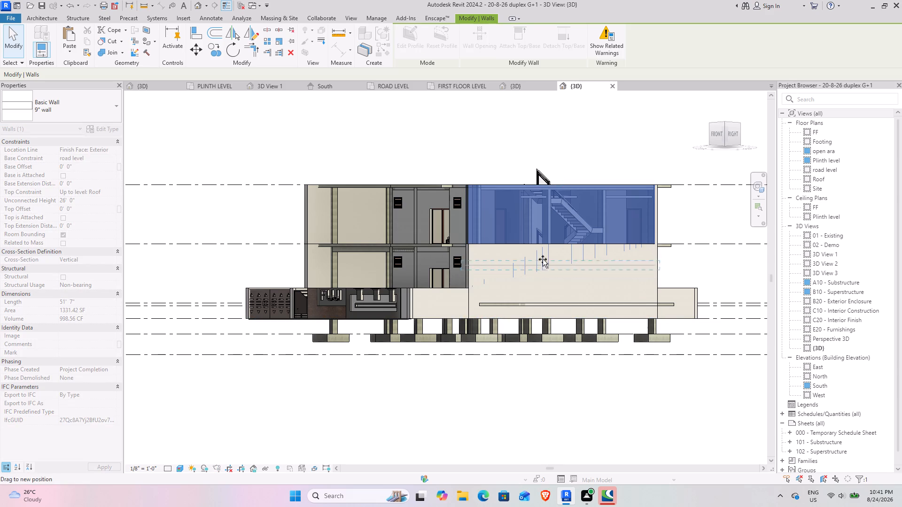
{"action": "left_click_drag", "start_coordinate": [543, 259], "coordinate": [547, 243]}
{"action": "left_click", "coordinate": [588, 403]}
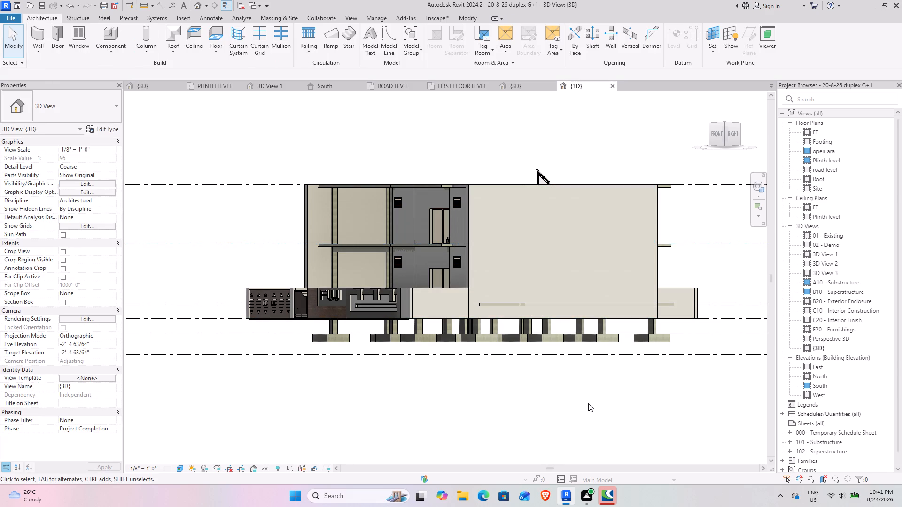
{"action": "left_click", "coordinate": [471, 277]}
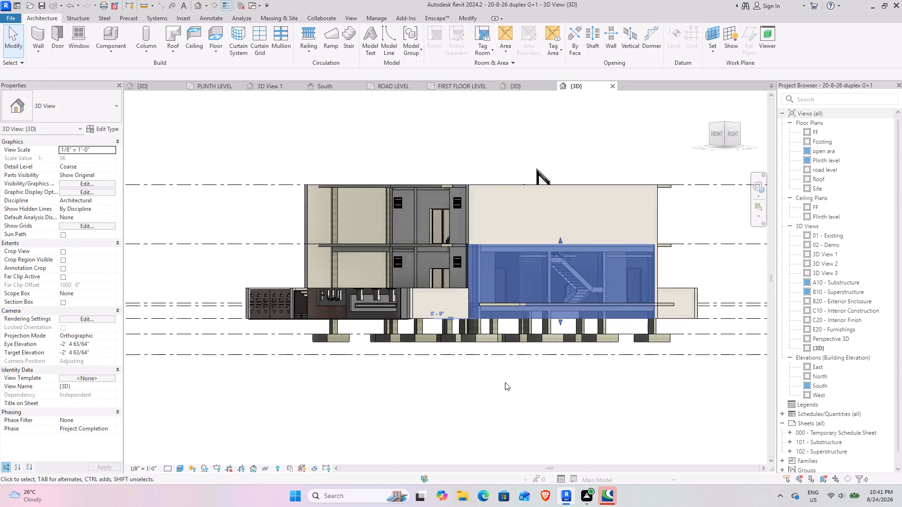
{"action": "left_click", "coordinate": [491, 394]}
Look over the duplex from its front-left corner and close the 20-8-26 duplex G+1 project without saving changes.
{"action": "middle_click_drag", "start_coordinate": [471, 370], "coordinate": [588, 384], "text": "shift"}
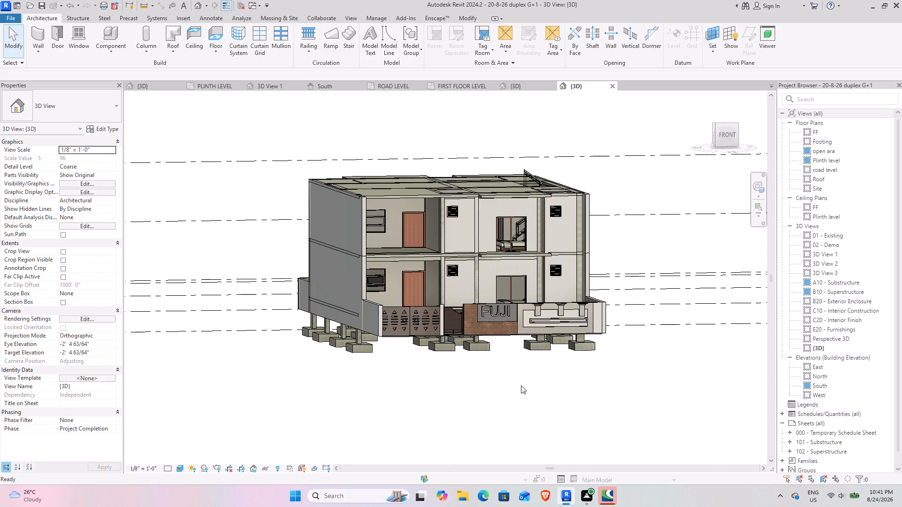
{"action": "middle_click_drag", "start_coordinate": [516, 385], "coordinate": [554, 432], "text": "shift"}
{"action": "scroll", "coordinate": [549, 430], "scroll_direction": "down", "scroll_amount": 4}
{"action": "middle_click_drag", "start_coordinate": [547, 430], "coordinate": [553, 407], "text": "shift"}
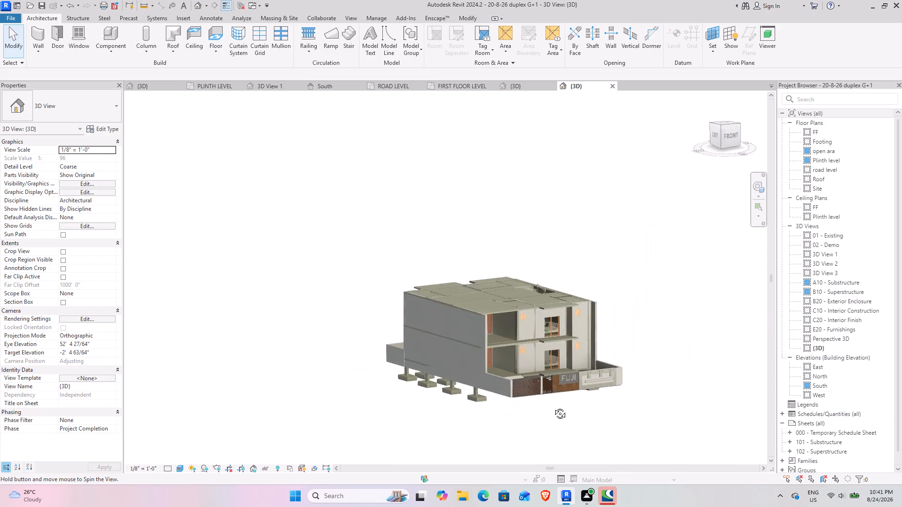
{"action": "middle_click_drag", "start_coordinate": [553, 407], "coordinate": [528, 413], "text": "shift"}
{"action": "left_click", "coordinate": [613, 86]}
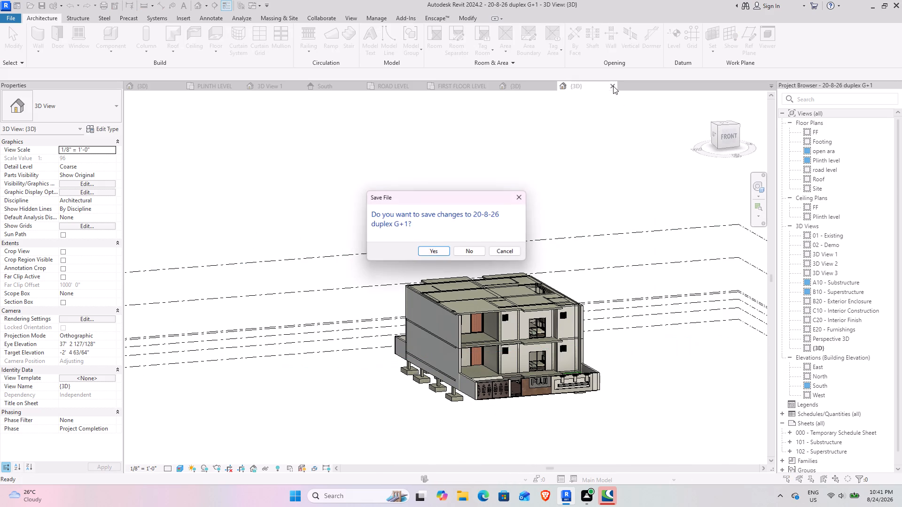
{"action": "left_click", "coordinate": [474, 255]}
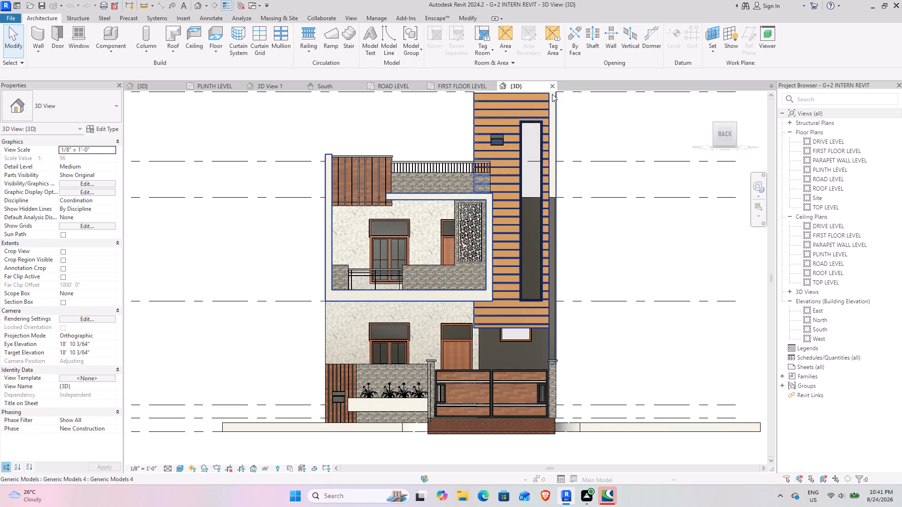
Study the G+2 INTERN REVIT front elevation, checking the perforated screen beside the first-floor balcony by selecting it.
{"action": "scroll", "coordinate": [378, 388], "scroll_direction": "down", "scroll_amount": 3}
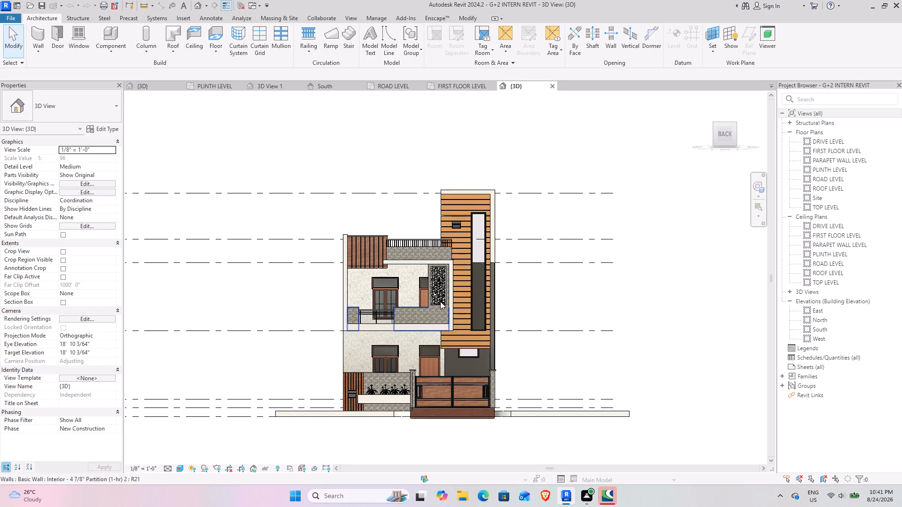
{"action": "scroll", "coordinate": [409, 300], "scroll_direction": "up", "scroll_amount": 4}
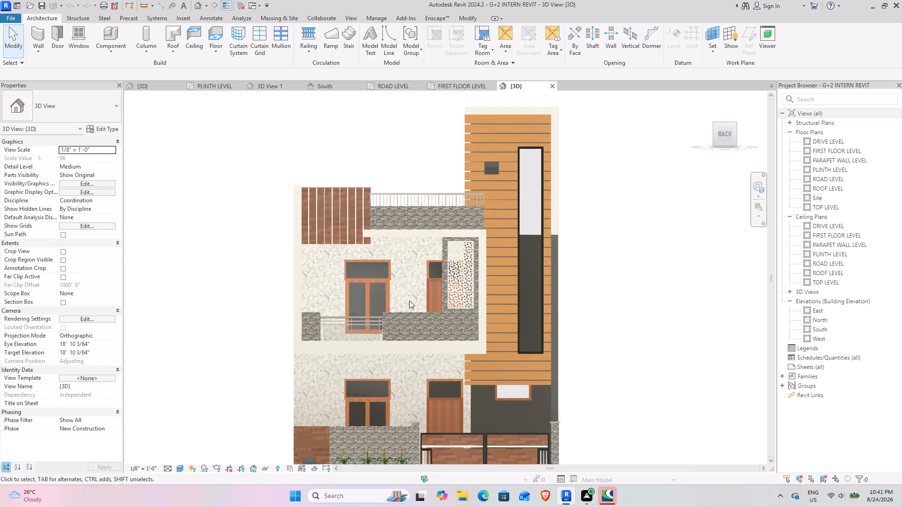
{"action": "scroll", "coordinate": [463, 298], "scroll_direction": "up", "scroll_amount": 4}
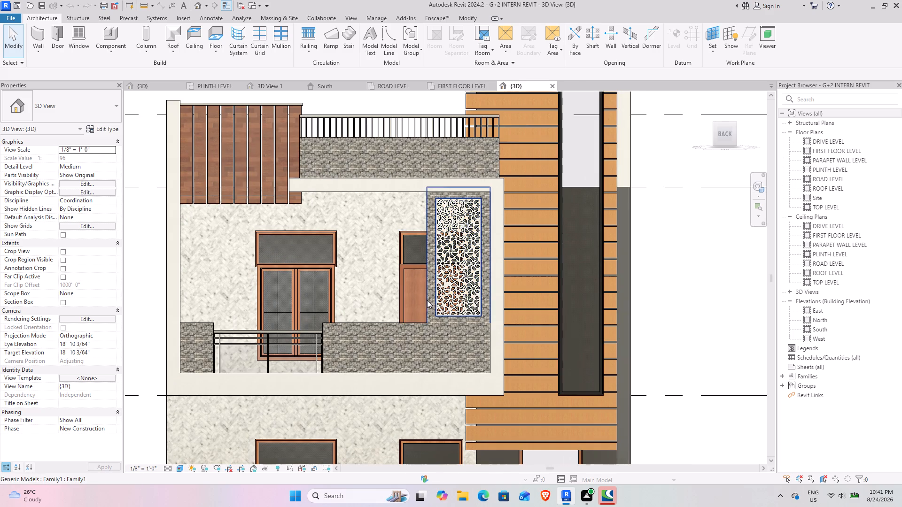
{"action": "scroll", "coordinate": [455, 210], "scroll_direction": "up", "scroll_amount": 1}
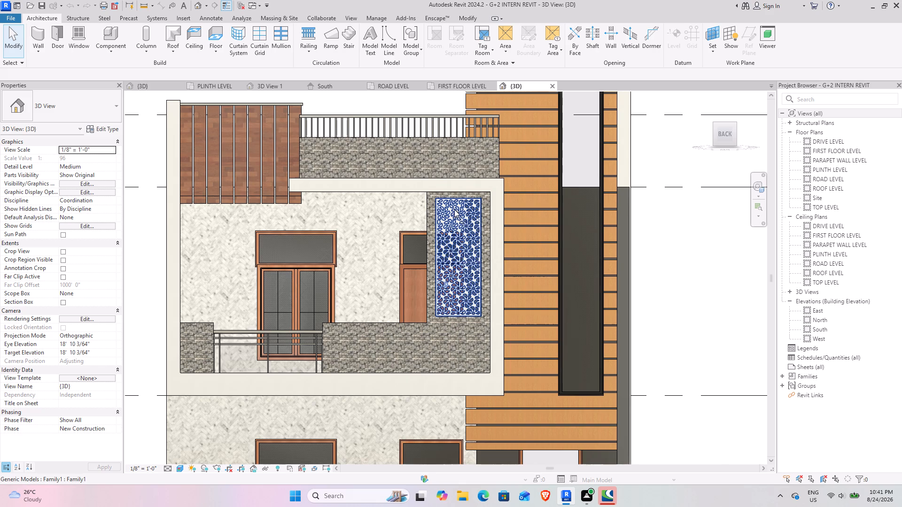
{"action": "scroll", "coordinate": [454, 209], "scroll_direction": "up", "scroll_amount": 6}
{"action": "scroll", "coordinate": [441, 209], "scroll_direction": "down", "scroll_amount": 1}
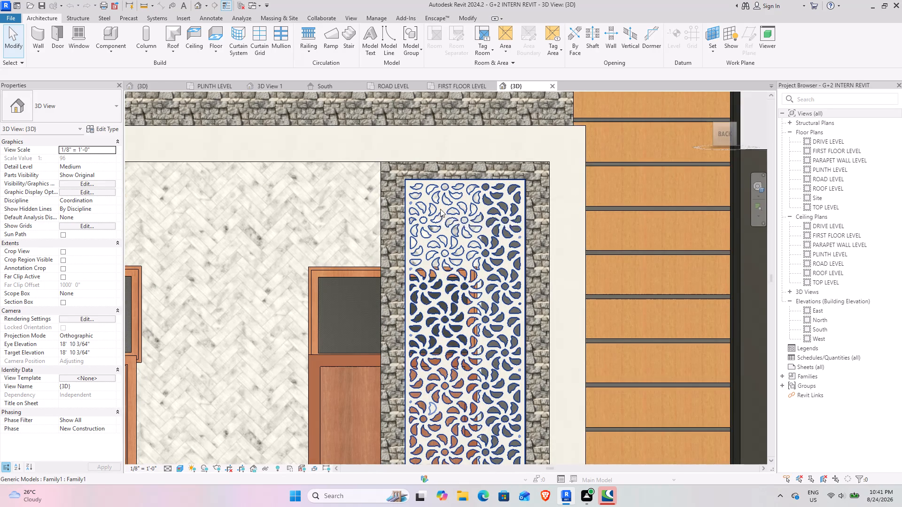
{"action": "scroll", "coordinate": [440, 209], "scroll_direction": "down", "scroll_amount": 10}
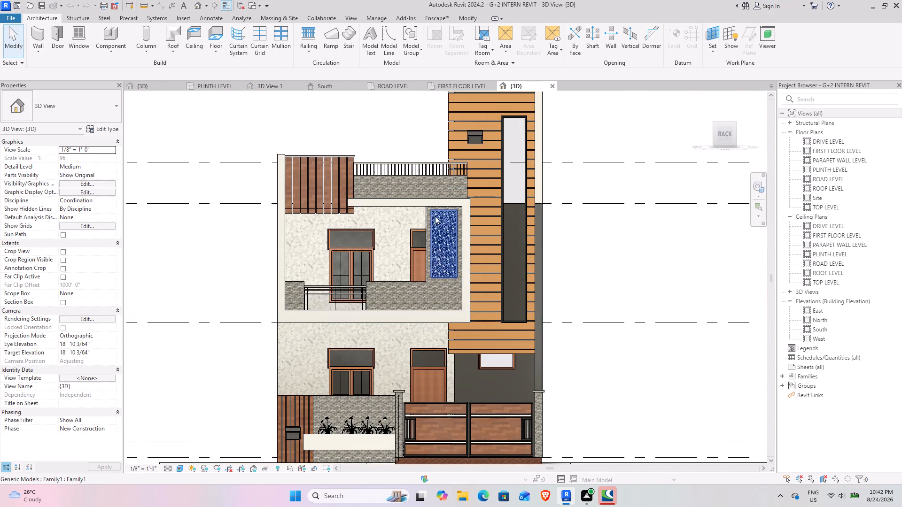
{"action": "scroll", "coordinate": [451, 223], "scroll_direction": "up", "scroll_amount": 10}
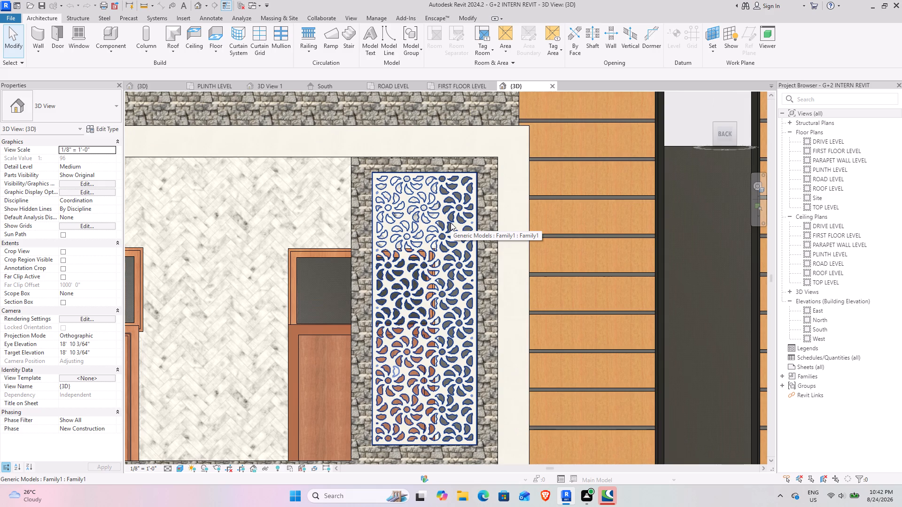
{"action": "left_click", "coordinate": [451, 223]}
{"action": "scroll", "coordinate": [451, 223], "scroll_direction": "down", "scroll_amount": 7}
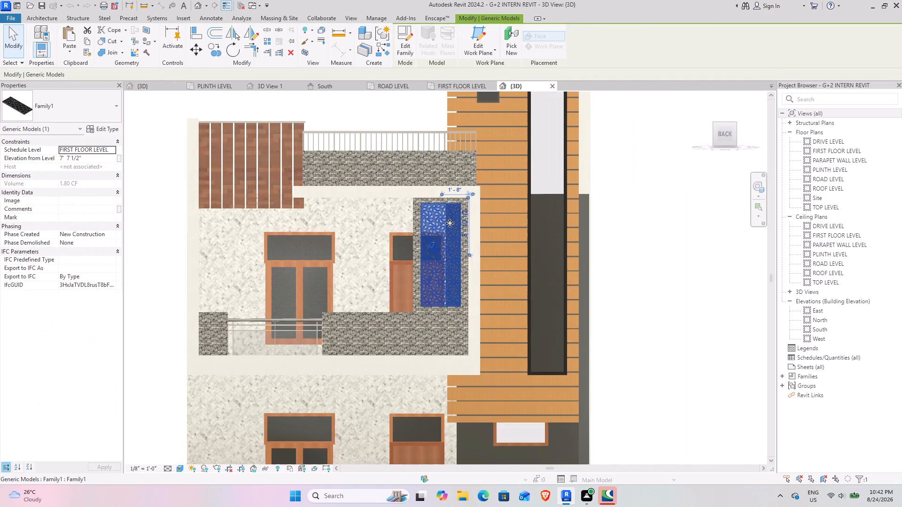
{"action": "scroll", "coordinate": [450, 223], "scroll_direction": "down", "scroll_amount": 3}
{"action": "left_click", "coordinate": [599, 260]}
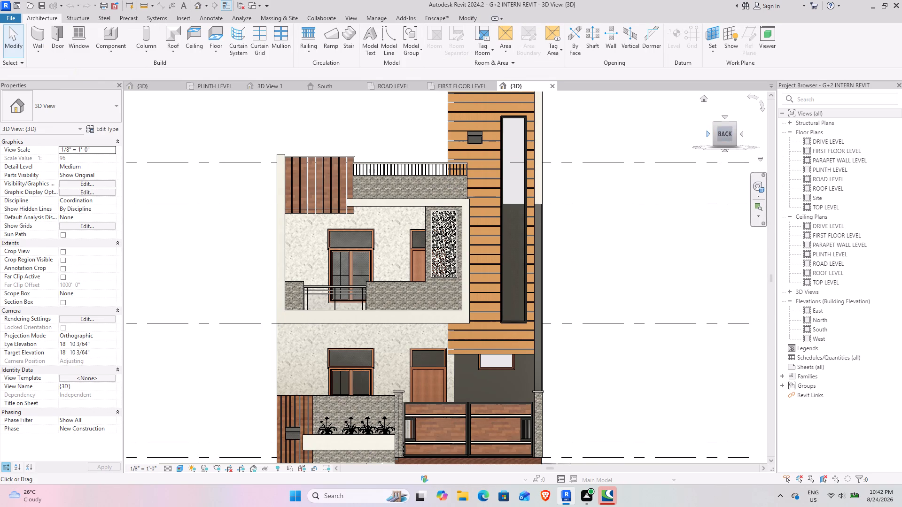
Examine the house from its front corner, checking the first-floor balcony door and casement window by selecting each.
{"action": "left_click_drag", "start_coordinate": [716, 134], "coordinate": [758, 163]}
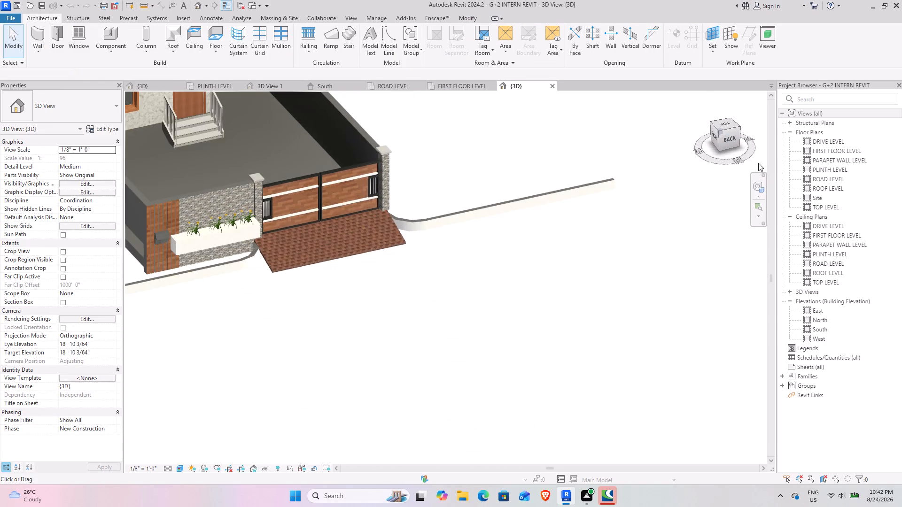
{"action": "left_click_drag", "start_coordinate": [758, 163], "coordinate": [126, 169]}
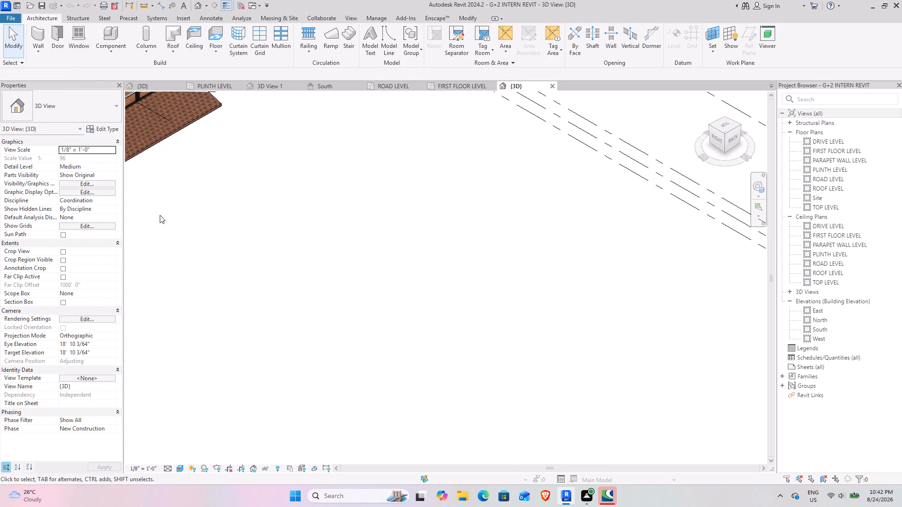
{"action": "middle_click_drag", "start_coordinate": [161, 215], "coordinate": [387, 351]}
{"action": "scroll", "coordinate": [368, 334], "scroll_direction": "down", "scroll_amount": 3}
{"action": "middle_click_drag", "start_coordinate": [343, 327], "coordinate": [442, 374]}
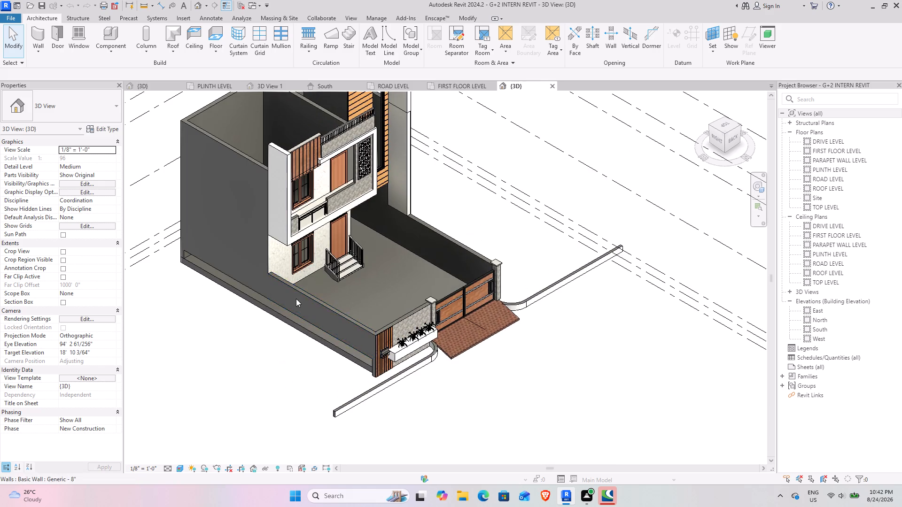
{"action": "middle_click_drag", "start_coordinate": [298, 311], "coordinate": [319, 400]}
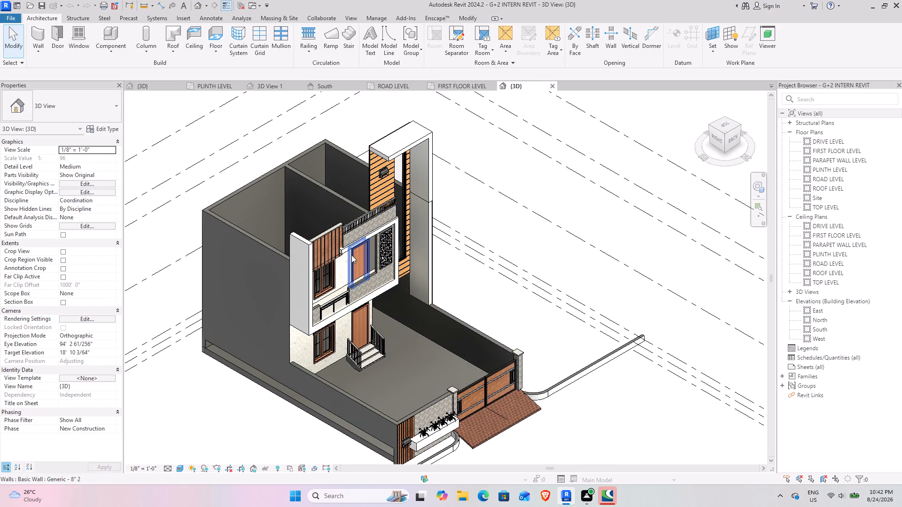
{"action": "scroll", "coordinate": [351, 255], "scroll_direction": "up", "scroll_amount": 11}
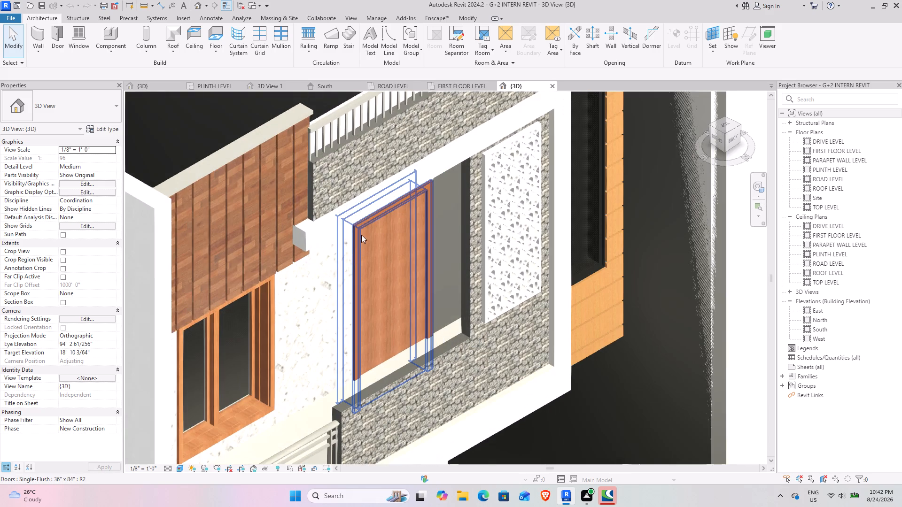
{"action": "left_click", "coordinate": [360, 234]}
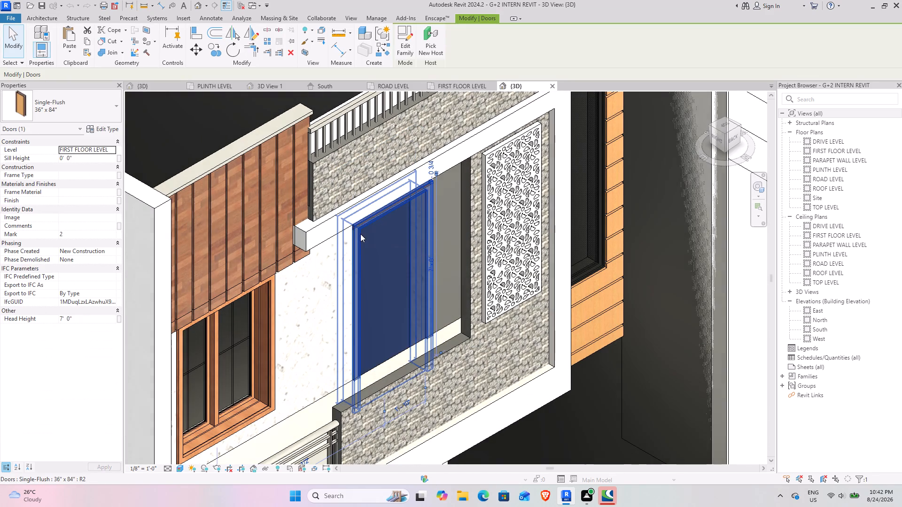
{"action": "scroll", "coordinate": [360, 234], "scroll_direction": "down", "scroll_amount": 9}
{"action": "left_click", "coordinate": [512, 254]}
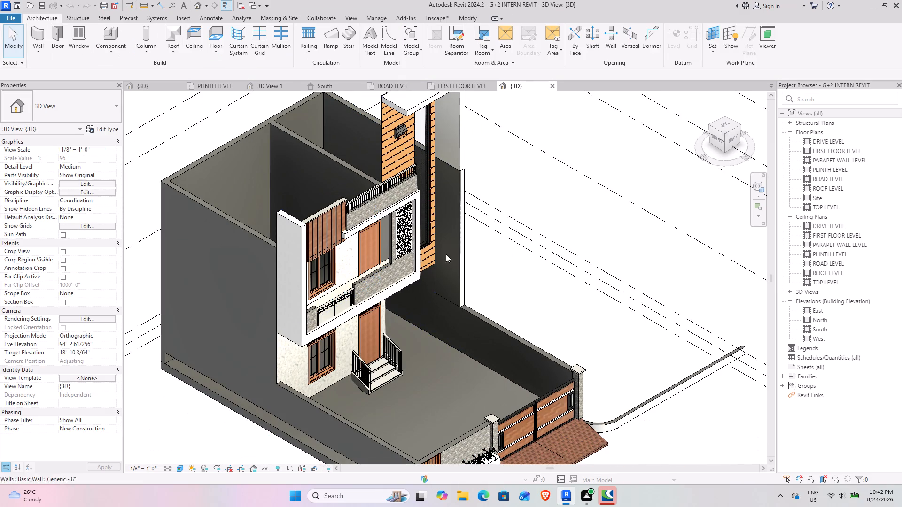
{"action": "left_click", "coordinate": [323, 262]}
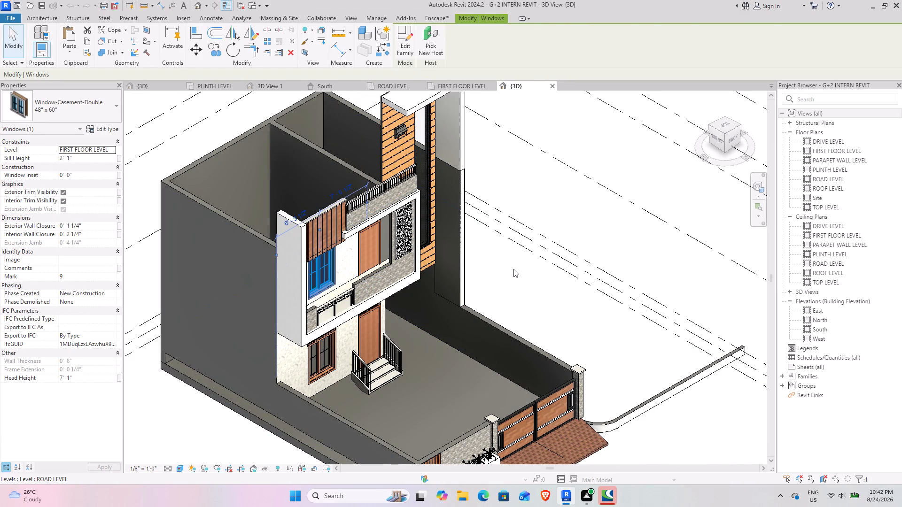
{"action": "left_click", "coordinate": [513, 269]}
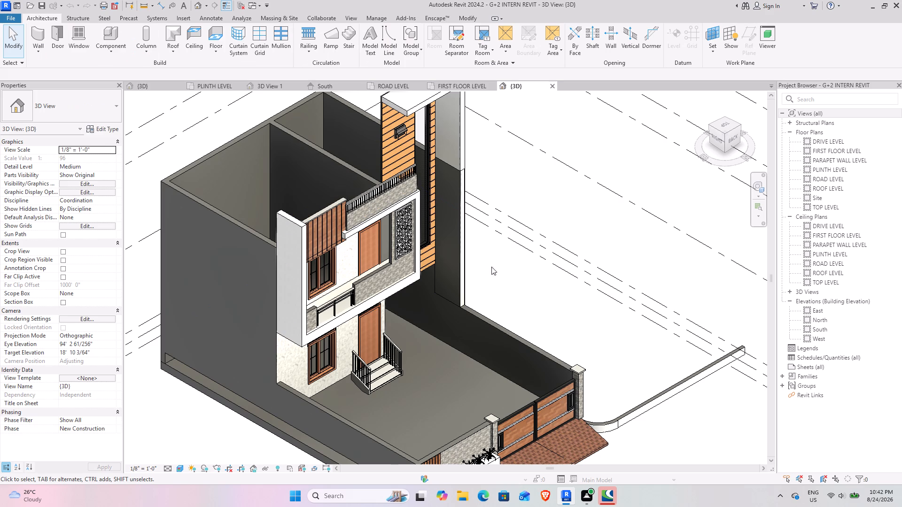
Study the front elevation face-on, from the first-floor balcony and perforated screen to the full height of the timber-clad tower.
{"action": "left_click_drag", "start_coordinate": [730, 131], "coordinate": [643, 97]}
{"action": "scroll", "coordinate": [674, 290], "scroll_direction": "down", "scroll_amount": 4}
{"action": "middle_click_drag", "start_coordinate": [666, 283], "coordinate": [576, 246]}
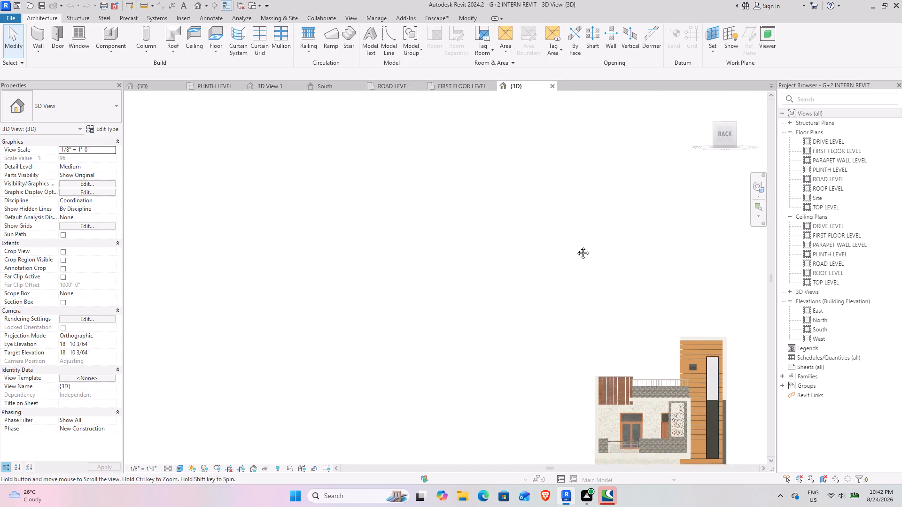
{"action": "middle_click_drag", "start_coordinate": [576, 246], "coordinate": [445, 175]}
{"action": "middle_click_drag", "start_coordinate": [588, 332], "coordinate": [585, 281]}
{"action": "scroll", "coordinate": [500, 286], "scroll_direction": "up", "scroll_amount": 4}
{"action": "scroll", "coordinate": [545, 311], "scroll_direction": "up", "scroll_amount": 4}
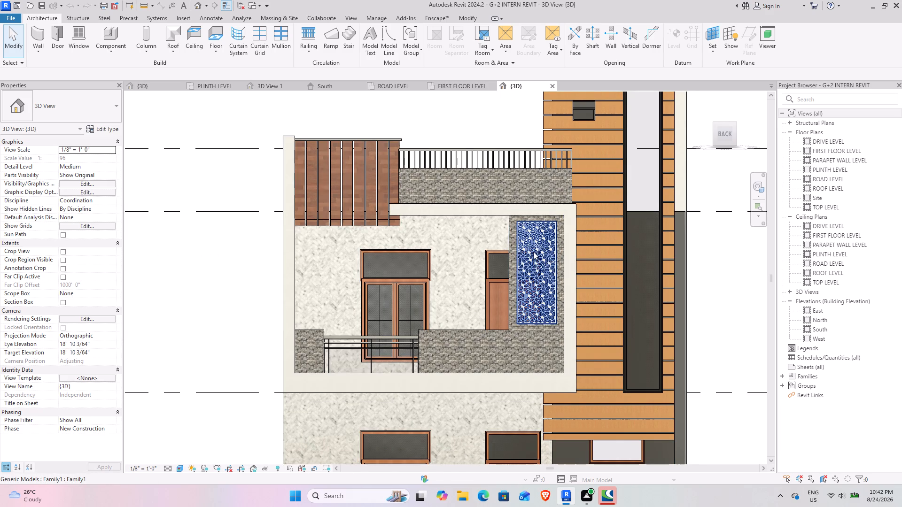
{"action": "scroll", "coordinate": [534, 250], "scroll_direction": "down", "scroll_amount": 3}
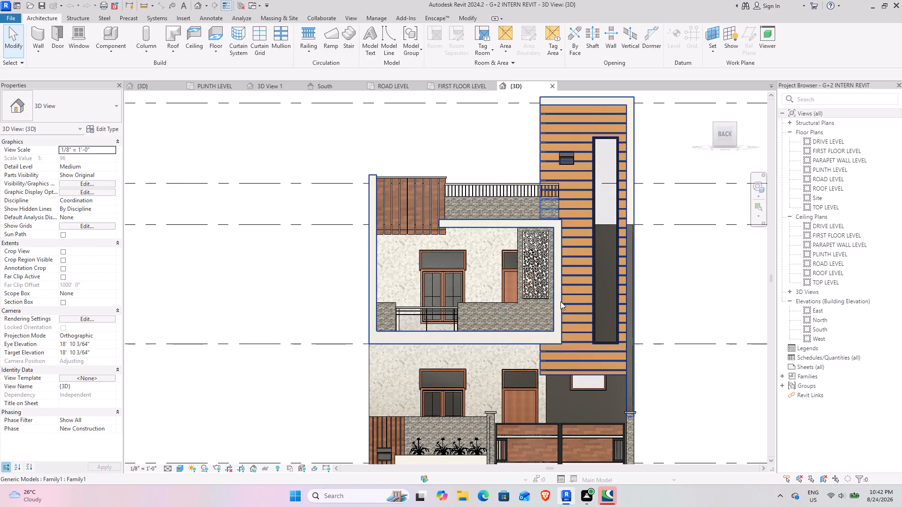
{"action": "scroll", "coordinate": [568, 307], "scroll_direction": "down", "scroll_amount": 2}
{"action": "middle_click_drag", "start_coordinate": [616, 304], "coordinate": [504, 272]}
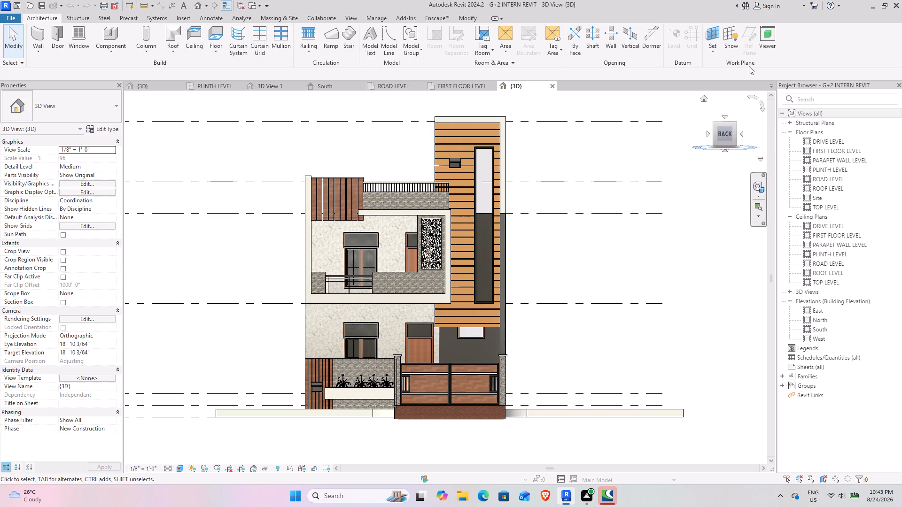
Examine how far the balcony frame and tower project from the side, and compare them with the straight front elevation.
{"action": "left_click_drag", "start_coordinate": [715, 135], "coordinate": [736, 135]}
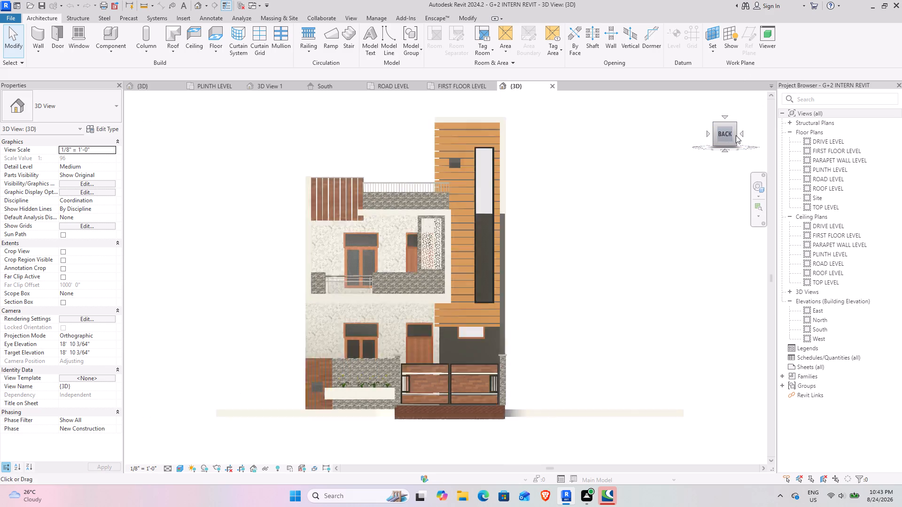
{"action": "left_click_drag", "start_coordinate": [736, 135], "coordinate": [146, 138]}
{"action": "scroll", "coordinate": [445, 222], "scroll_direction": "down", "scroll_amount": 4}
{"action": "middle_click_drag", "start_coordinate": [435, 236], "coordinate": [610, 234]}
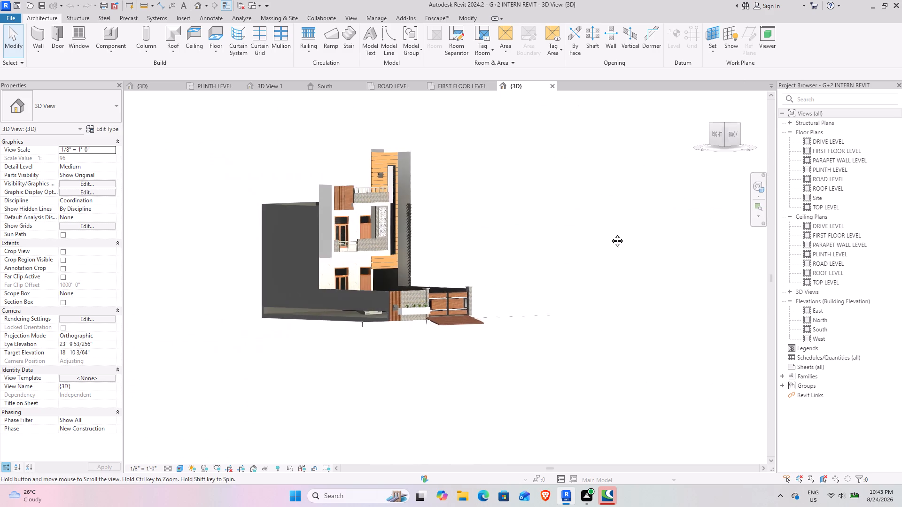
{"action": "middle_click_drag", "start_coordinate": [610, 234], "coordinate": [615, 234]}
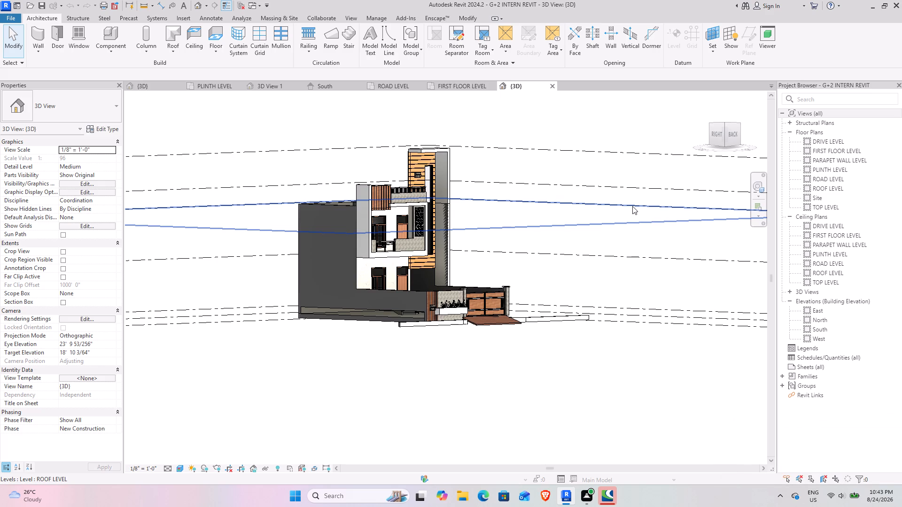
{"action": "key", "text": "Escape"}
{"action": "key", "text": "Escape"}
{"action": "key", "text": "Escape"}
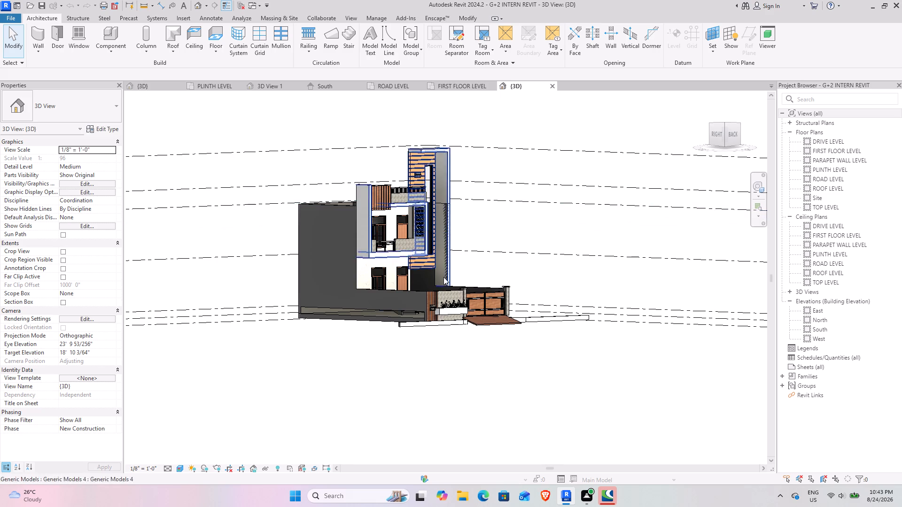
{"action": "left_click_drag", "start_coordinate": [724, 135], "coordinate": [591, 130]}
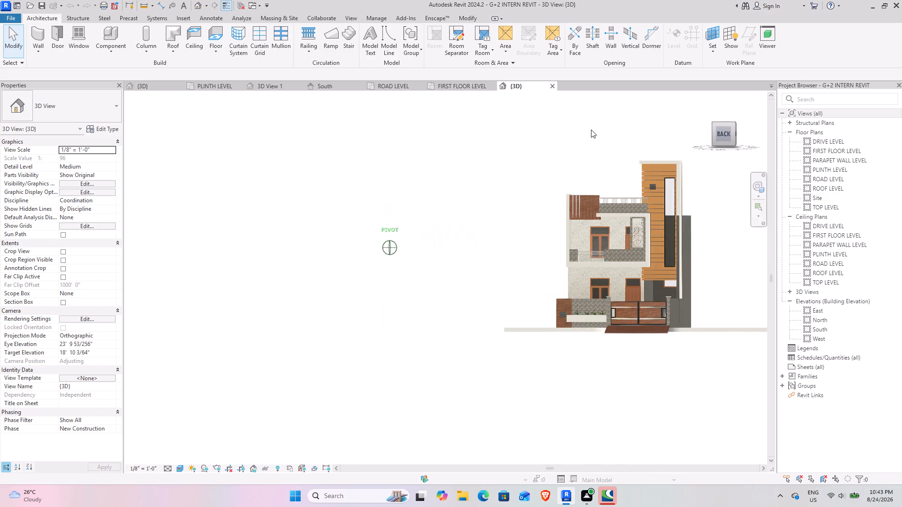
{"action": "left_click_drag", "start_coordinate": [591, 130], "coordinate": [642, 131]}
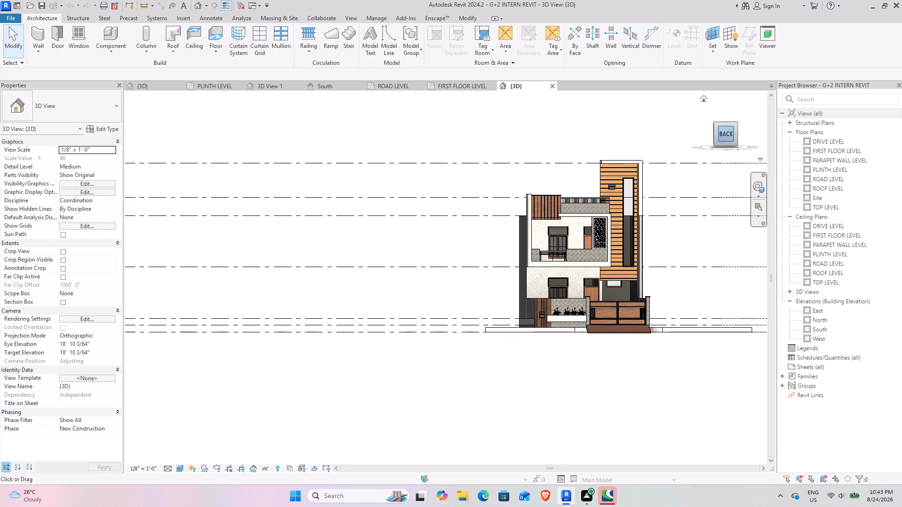
{"action": "left_click_drag", "start_coordinate": [715, 135], "coordinate": [678, 135]}
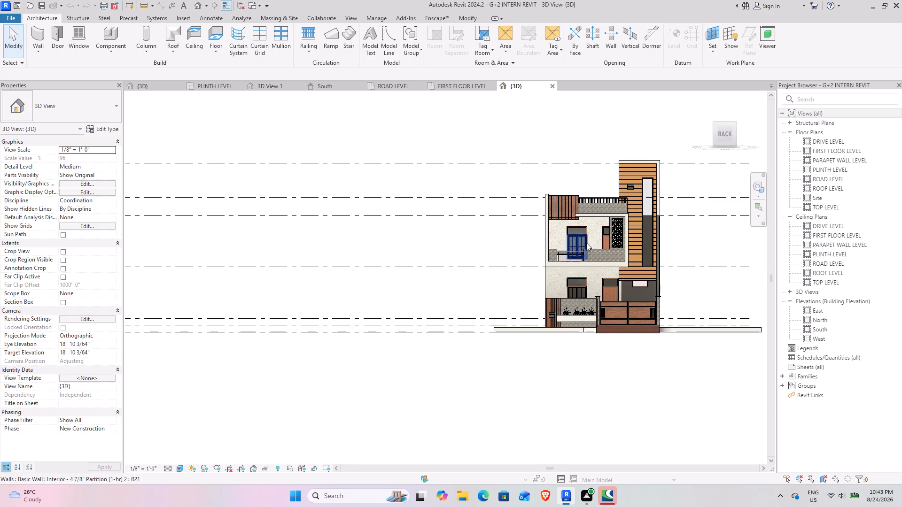
{"action": "scroll", "coordinate": [583, 224], "scroll_direction": "up", "scroll_amount": 9}
{"action": "middle_click_drag", "start_coordinate": [617, 260], "coordinate": [456, 185]}
{"action": "scroll", "coordinate": [480, 224], "scroll_direction": "down", "scroll_amount": 3}
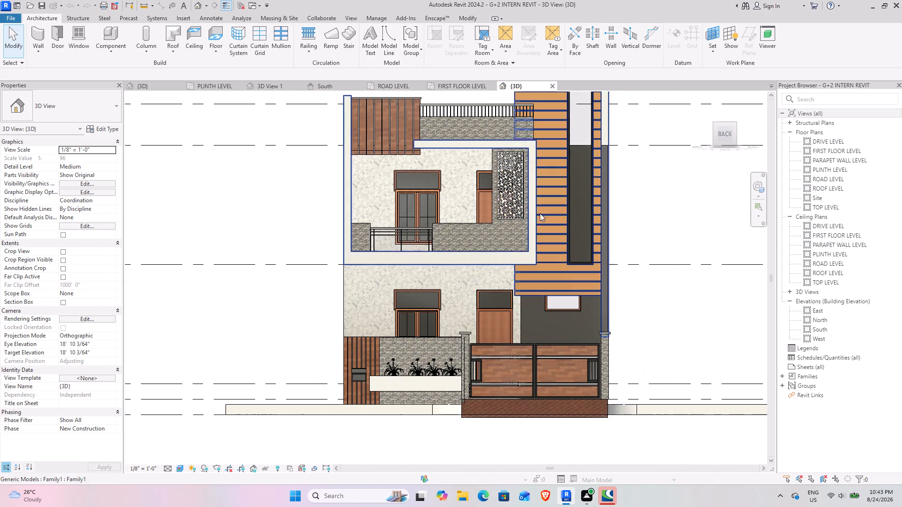
{"action": "scroll", "coordinate": [535, 192], "scroll_direction": "down", "scroll_amount": 3}
{"action": "middle_click_drag", "start_coordinate": [551, 185], "coordinate": [537, 268]}
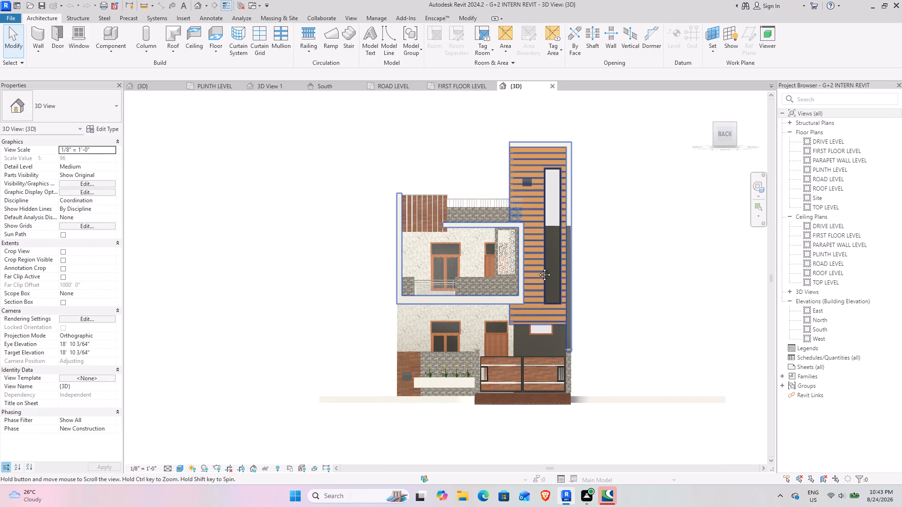
{"action": "middle_click_drag", "start_coordinate": [537, 268], "coordinate": [536, 271]}
Delete the two rectangular handrails on either side of the ground-floor entrance steps.
{"action": "left_click", "coordinate": [726, 124]}
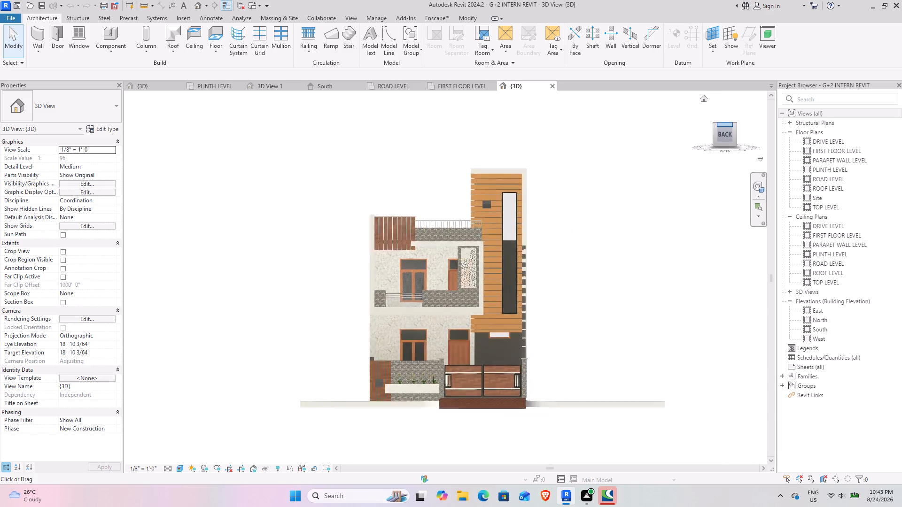
{"action": "scroll", "coordinate": [531, 226], "scroll_direction": "up", "scroll_amount": 4}
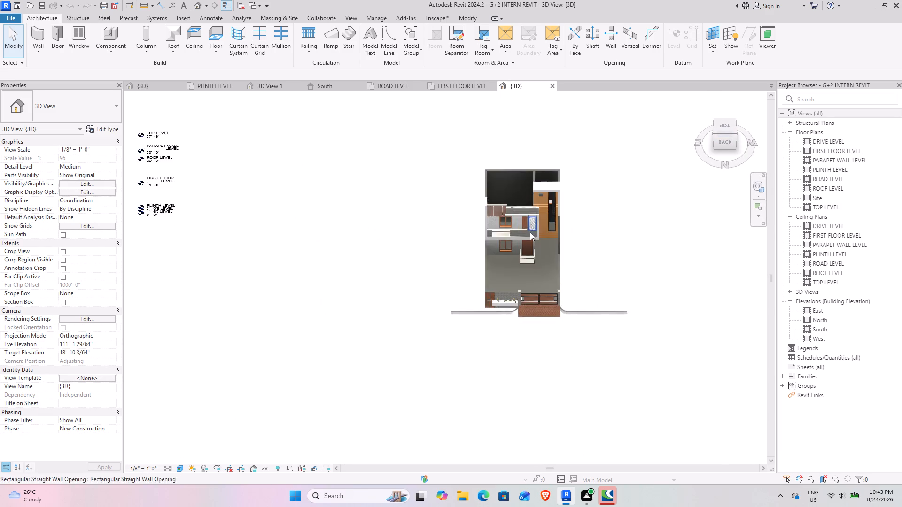
{"action": "scroll", "coordinate": [530, 232], "scroll_direction": "up", "scroll_amount": 8}
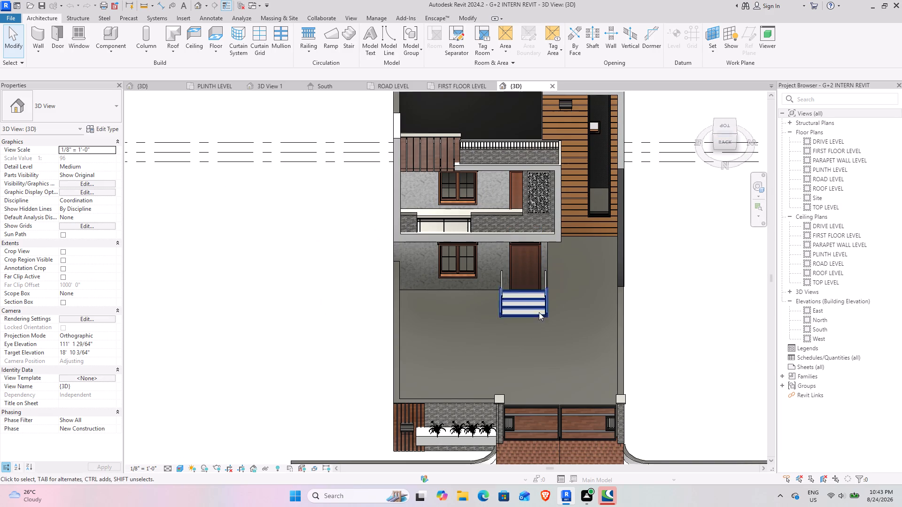
{"action": "middle_click_drag", "start_coordinate": [481, 306], "coordinate": [480, 303], "text": "shift"}
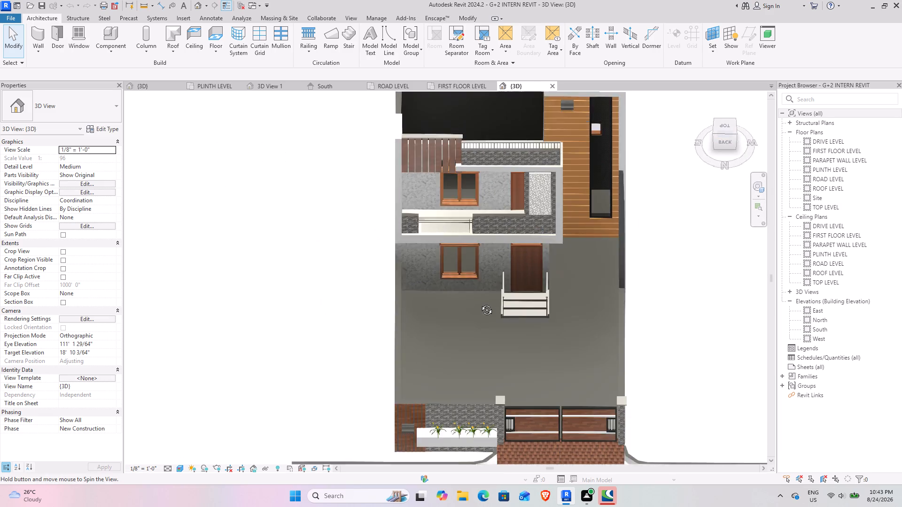
{"action": "middle_click_drag", "start_coordinate": [480, 303], "coordinate": [498, 280], "text": "shift"}
{"action": "middle_click_drag", "start_coordinate": [469, 291], "coordinate": [533, 278]}
{"action": "middle_click_drag", "start_coordinate": [516, 284], "coordinate": [552, 276], "text": "shift"}
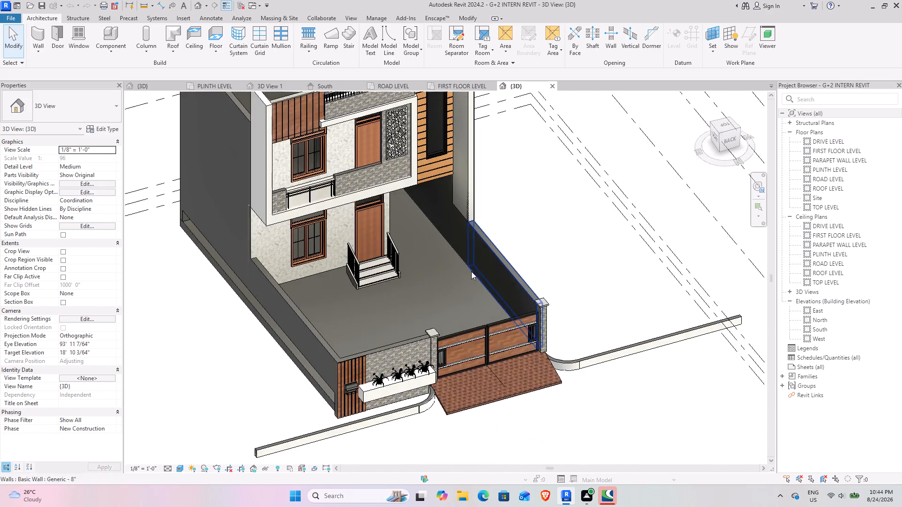
{"action": "middle_click_drag", "start_coordinate": [471, 271], "coordinate": [600, 261]}
{"action": "scroll", "coordinate": [512, 249], "scroll_direction": "up", "scroll_amount": 8}
{"action": "left_click", "coordinate": [472, 268]}
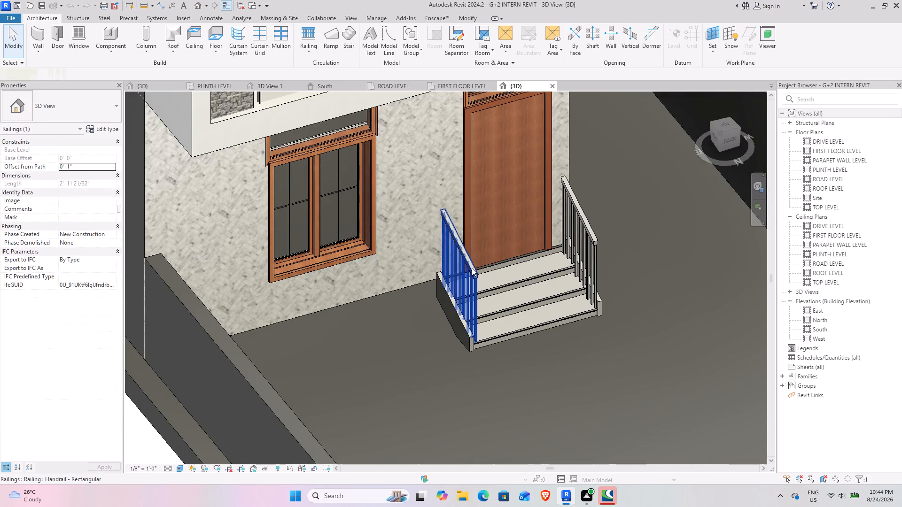
{"action": "left_click", "coordinate": [587, 241], "text": "ctrl"}
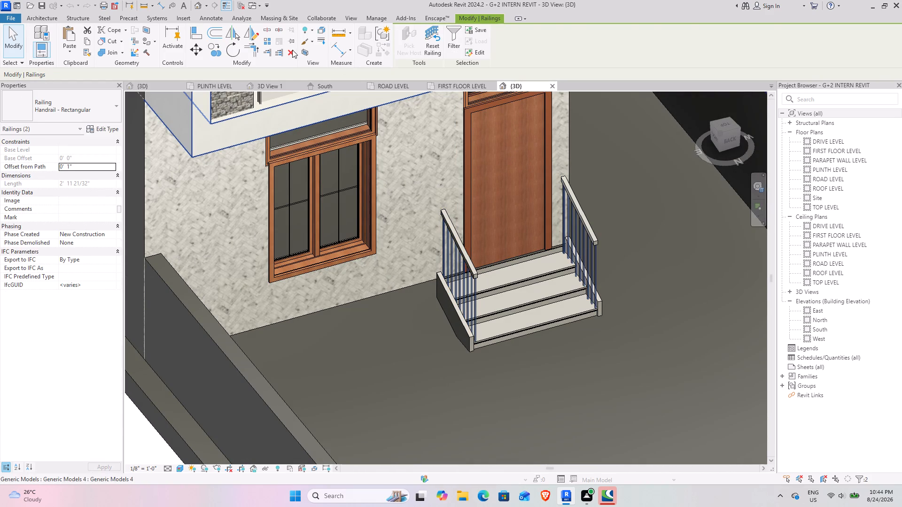
{"action": "left_click", "coordinate": [292, 50]}
Check the house from the raised front corner and the straight front elevation, including the entrance steps without handrails.
{"action": "scroll", "coordinate": [431, 178], "scroll_direction": "down", "scroll_amount": 12}
{"action": "middle_click_drag", "start_coordinate": [480, 224], "coordinate": [480, 224], "text": "shift"}
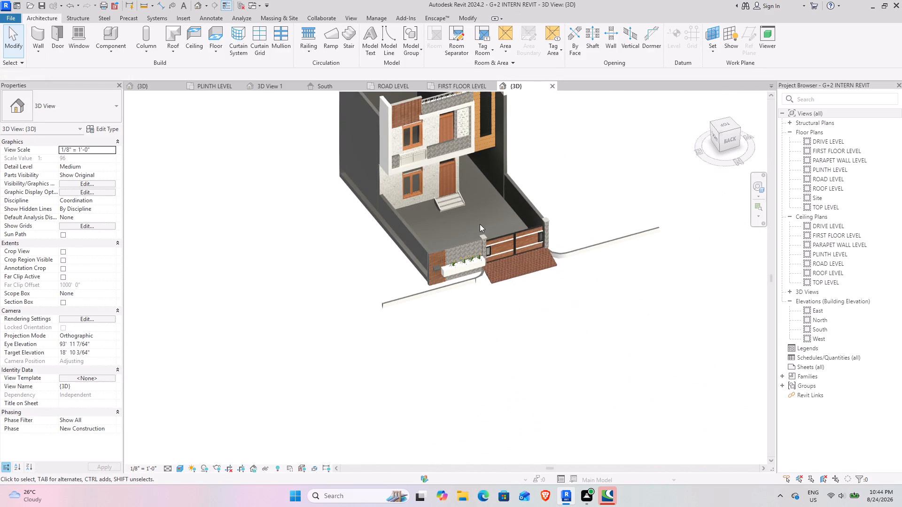
{"action": "middle_click_drag", "start_coordinate": [480, 224], "coordinate": [429, 209], "text": "shift"}
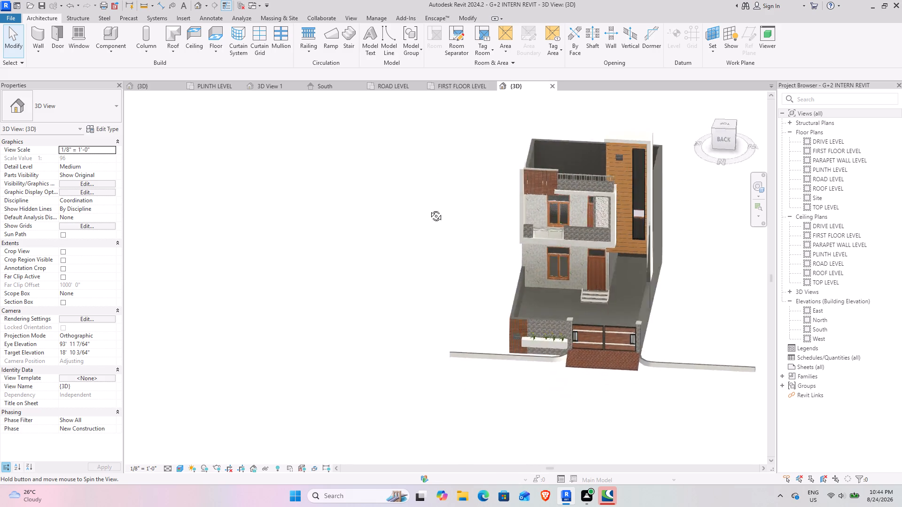
{"action": "middle_click_drag", "start_coordinate": [429, 209], "coordinate": [426, 132], "text": "shift"}
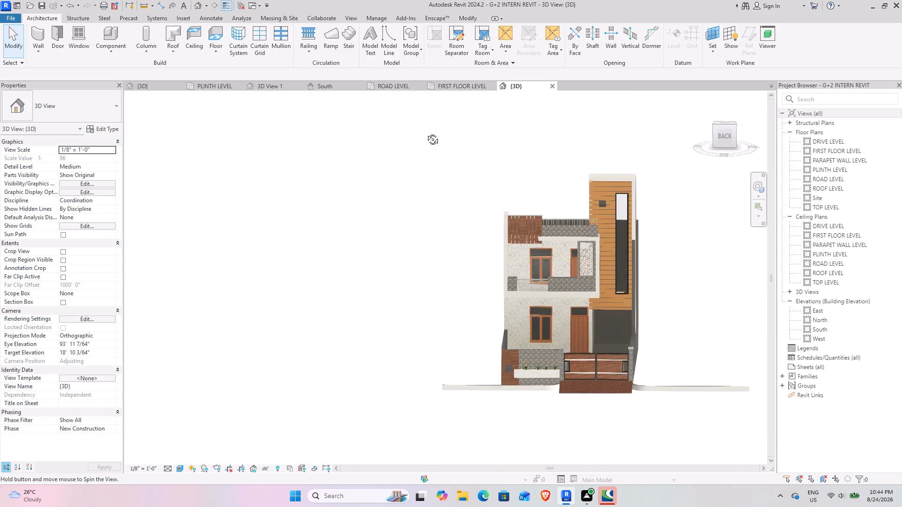
{"action": "middle_click_drag", "start_coordinate": [426, 132], "coordinate": [434, 123], "text": "shift"}
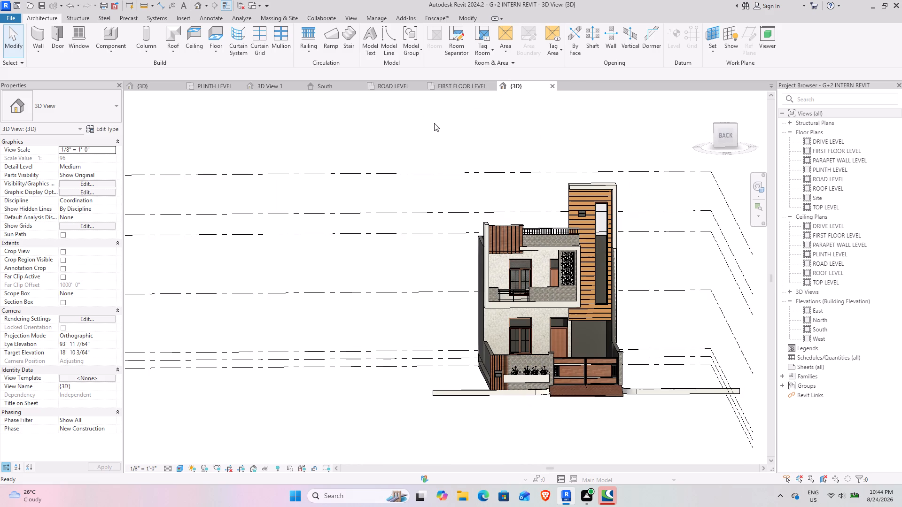
{"action": "left_click", "coordinate": [723, 134]}
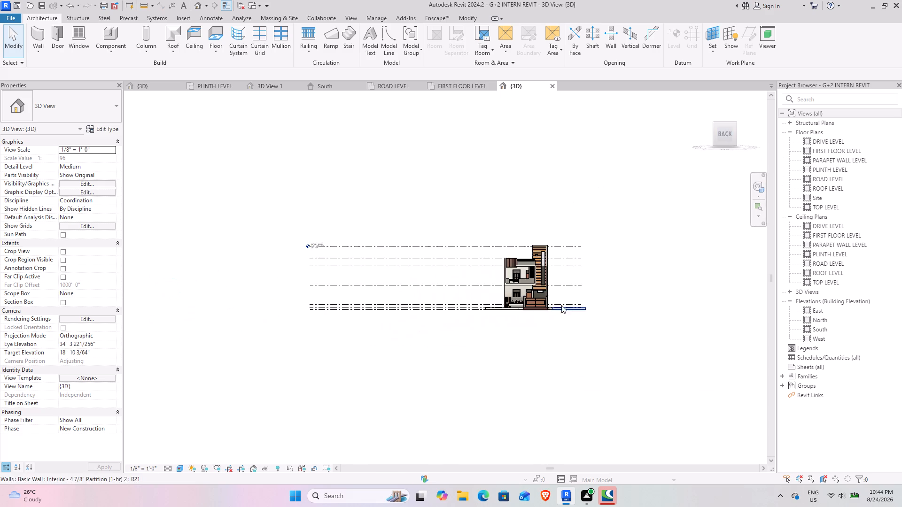
{"action": "scroll", "coordinate": [520, 278], "scroll_direction": "up", "scroll_amount": 13}
{"action": "scroll", "coordinate": [570, 320], "scroll_direction": "down", "scroll_amount": 2}
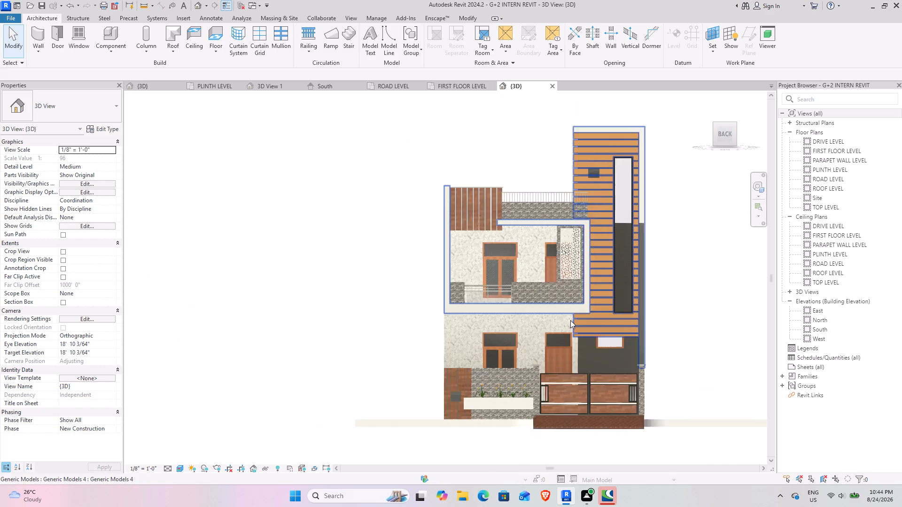
Review the whole front elevation of the G+2 house face-on, from the gate and compound wall to the top of the timber-clad tower.
{"action": "scroll", "coordinate": [570, 320], "scroll_direction": "down", "scroll_amount": 1}
{"action": "middle_click_drag", "start_coordinate": [577, 316], "coordinate": [424, 298]}
{"action": "middle_click_drag", "start_coordinate": [424, 298], "coordinate": [424, 310]}
{"action": "scroll", "coordinate": [424, 310], "scroll_direction": "up", "scroll_amount": 3}
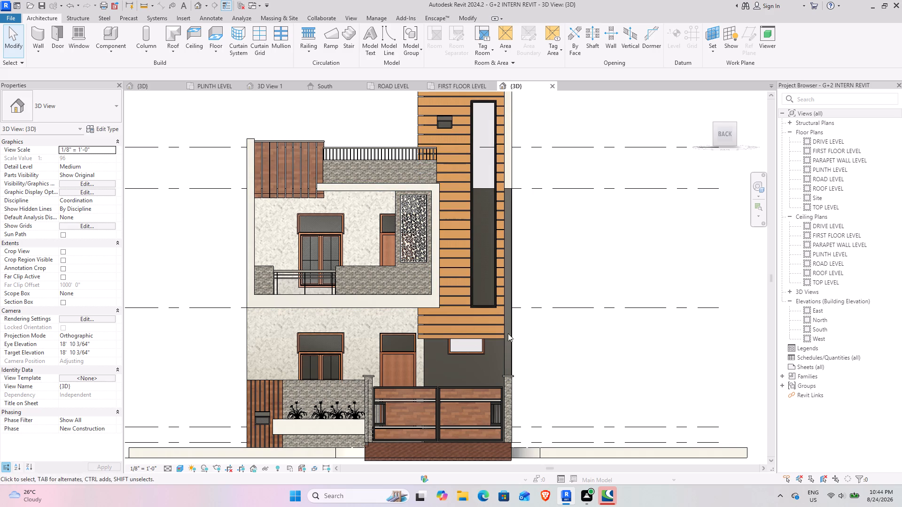
{"action": "scroll", "coordinate": [400, 292], "scroll_direction": "down", "scroll_amount": 3}
{"action": "middle_click_drag", "start_coordinate": [527, 346], "coordinate": [562, 340]}
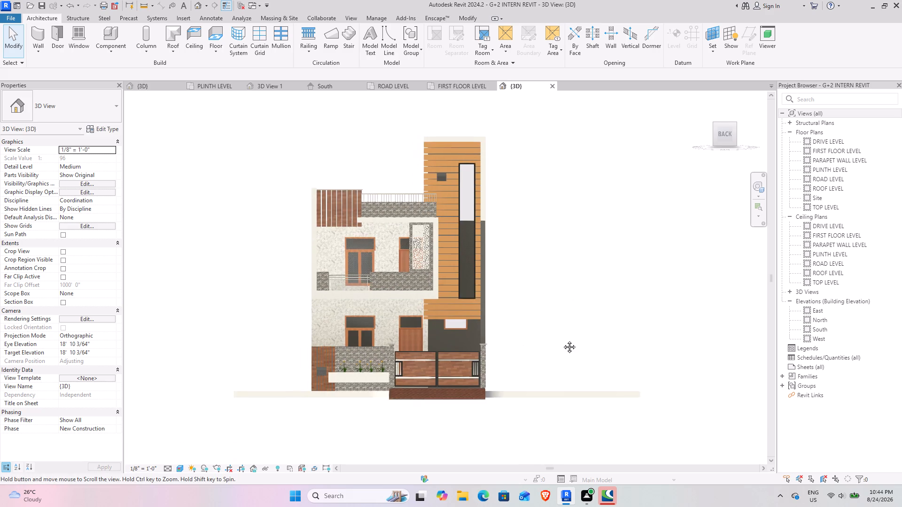
{"action": "middle_click_drag", "start_coordinate": [562, 340], "coordinate": [596, 338]}
{"action": "middle_click_drag", "start_coordinate": [280, 305], "coordinate": [269, 345]}
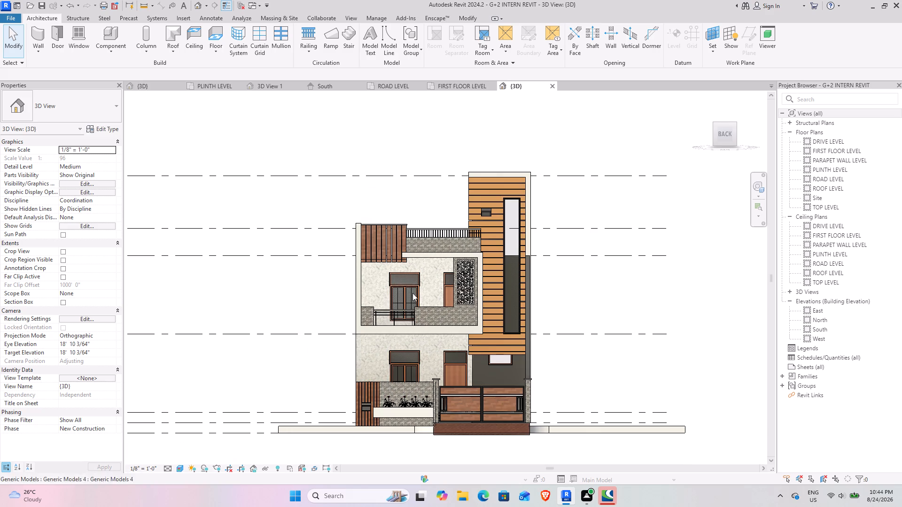
{"action": "middle_click_drag", "start_coordinate": [591, 300], "coordinate": [573, 360]}
{"action": "middle_click_drag", "start_coordinate": [561, 353], "coordinate": [566, 310]}
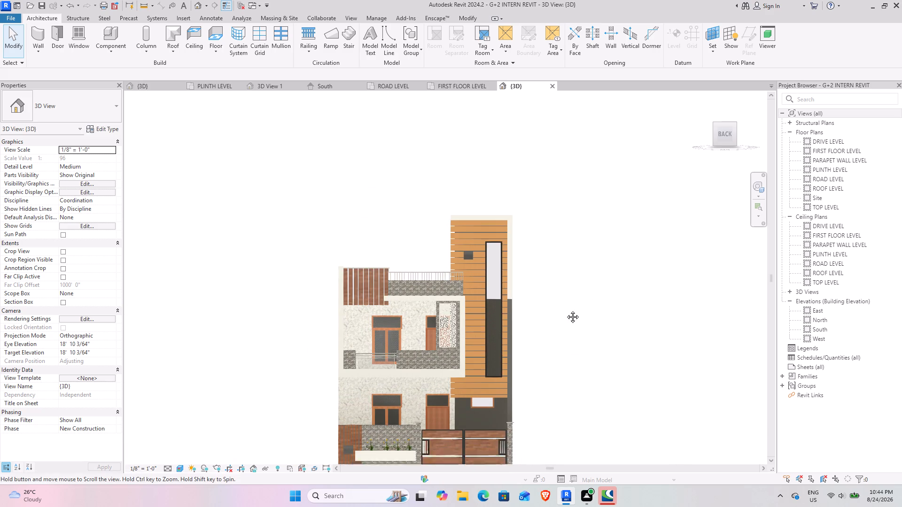
{"action": "middle_click_drag", "start_coordinate": [566, 310], "coordinate": [566, 304]}
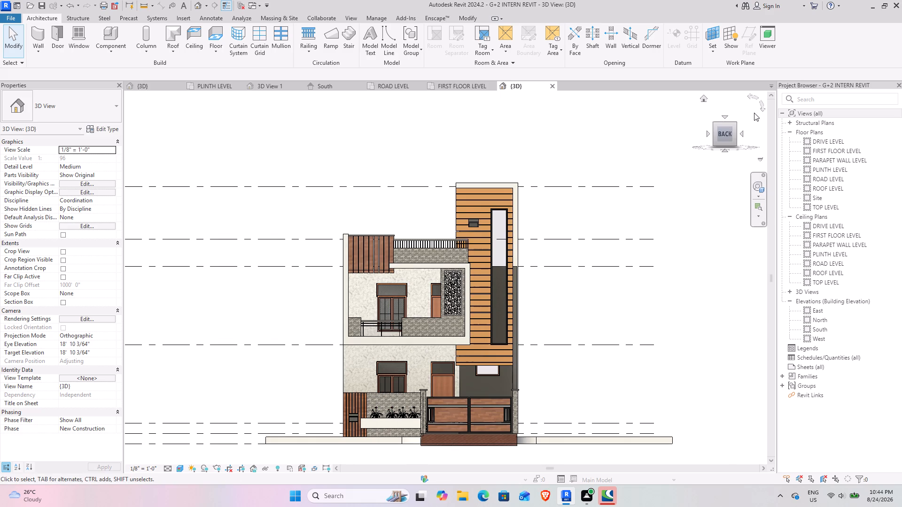
Compare the G+2 house from raised front angles and face-on, including the entrance steps, first-floor balcony, gate and planter.
{"action": "left_click_drag", "start_coordinate": [723, 125], "coordinate": [730, 203]}
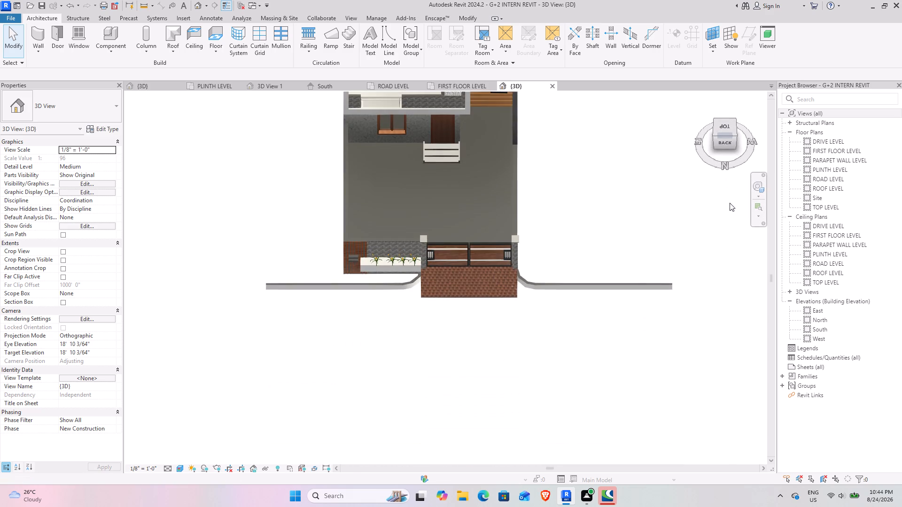
{"action": "left_click_drag", "start_coordinate": [730, 203], "coordinate": [727, 203]}
{"action": "scroll", "coordinate": [505, 139], "scroll_direction": "down", "scroll_amount": 4}
{"action": "middle_click_drag", "start_coordinate": [431, 129], "coordinate": [412, 216]}
{"action": "left_click_drag", "start_coordinate": [725, 136], "coordinate": [725, 456]}
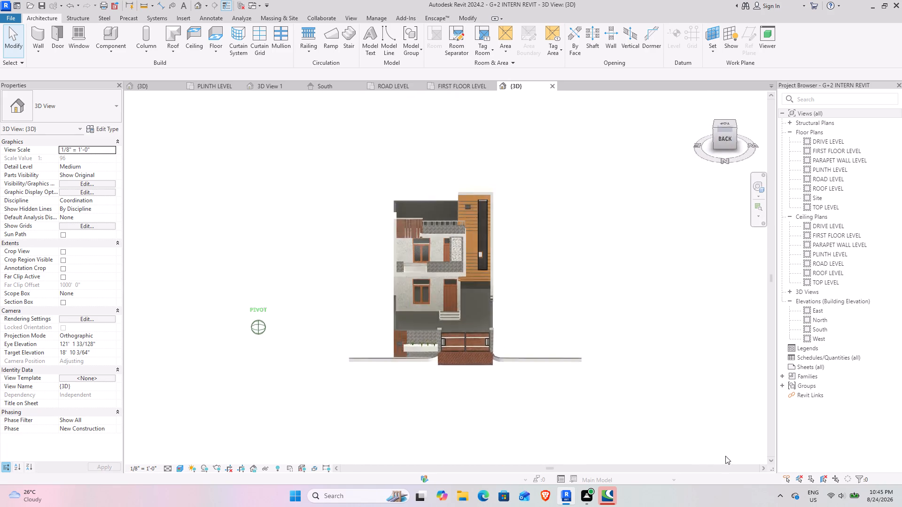
{"action": "left_click_drag", "start_coordinate": [725, 456], "coordinate": [760, 460]}
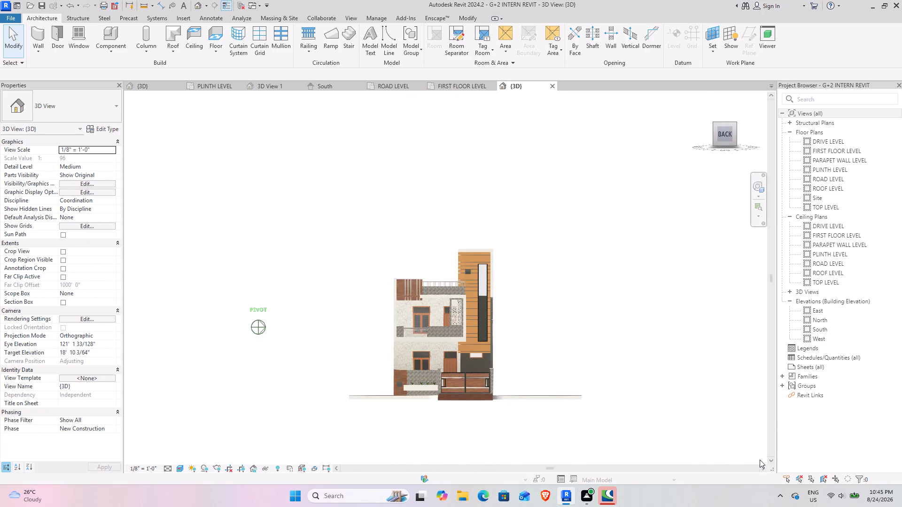
{"action": "left_click_drag", "start_coordinate": [760, 460], "coordinate": [759, 460]}
{"action": "left_click_drag", "start_coordinate": [722, 122], "coordinate": [723, 138]}
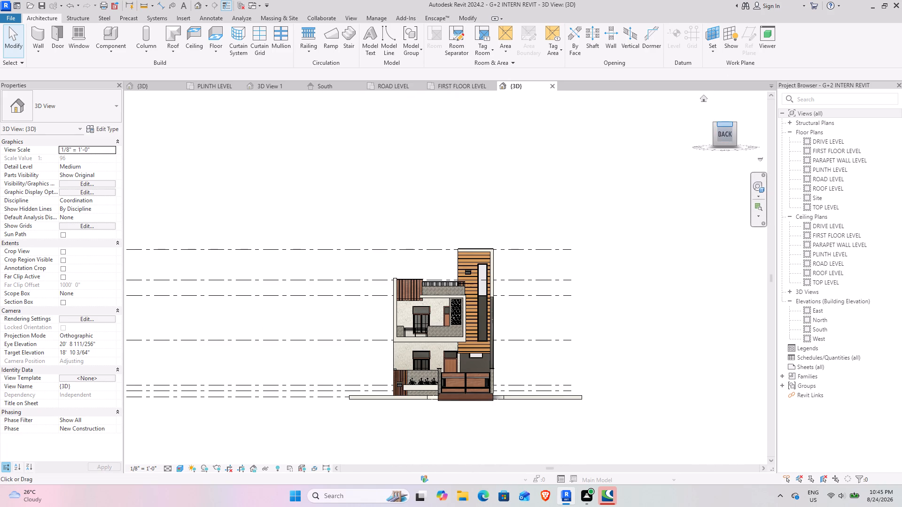
{"action": "left_click_drag", "start_coordinate": [727, 124], "coordinate": [127, 156]}
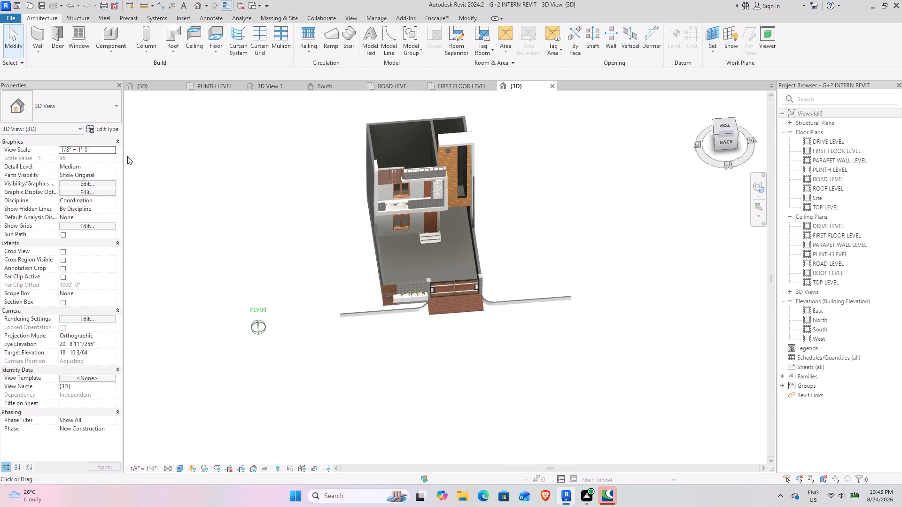
{"action": "left_click_drag", "start_coordinate": [127, 156], "coordinate": [714, 133]}
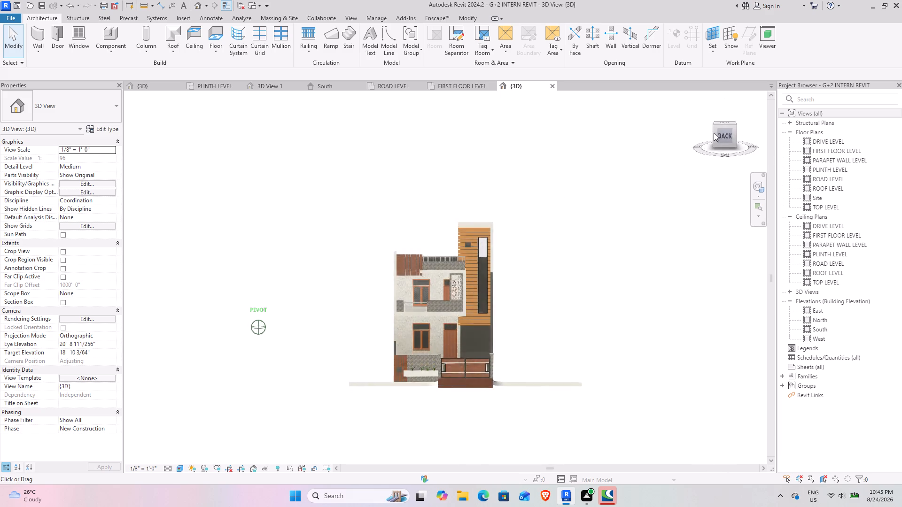
{"action": "left_click_drag", "start_coordinate": [714, 133], "coordinate": [716, 152]}
{"action": "left_click_drag", "start_coordinate": [725, 137], "coordinate": [725, 101]}
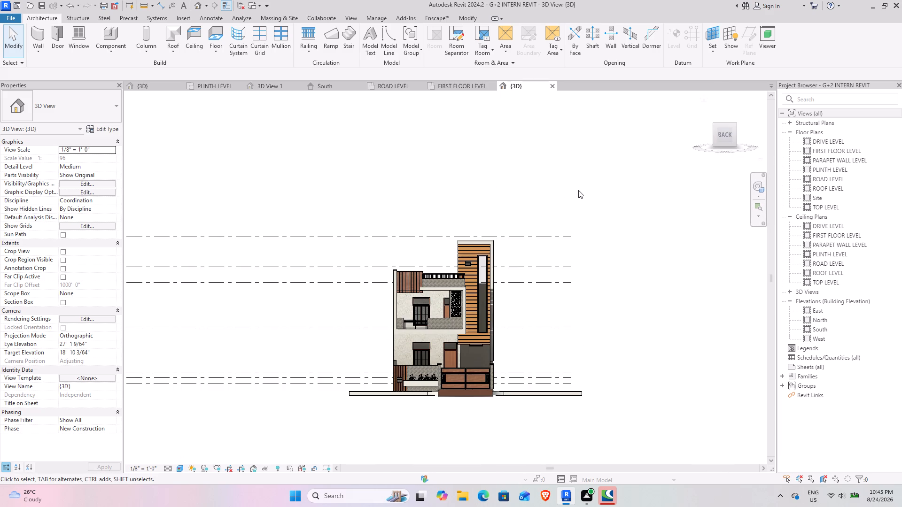
{"action": "scroll", "coordinate": [425, 330], "scroll_direction": "up", "scroll_amount": 8}
{"action": "middle_click_drag", "start_coordinate": [419, 296], "coordinate": [391, 248]}
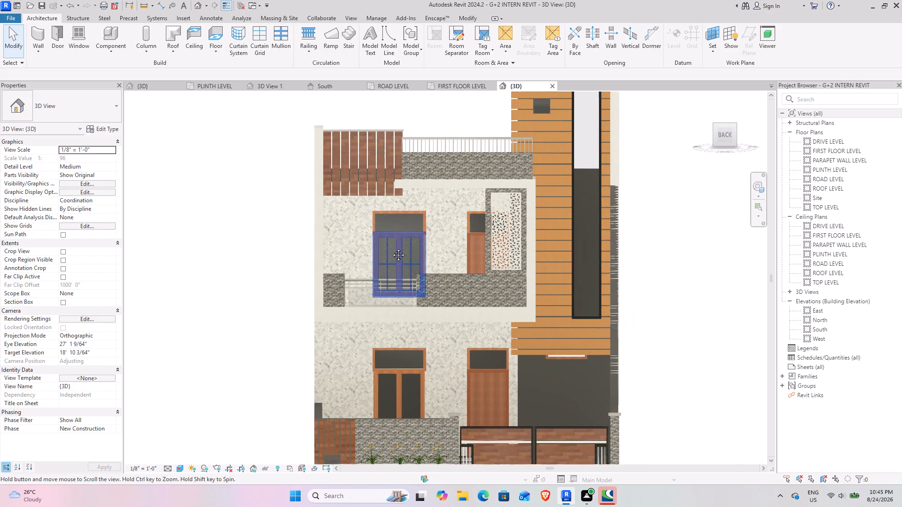
{"action": "middle_click_drag", "start_coordinate": [391, 248], "coordinate": [358, 194]}
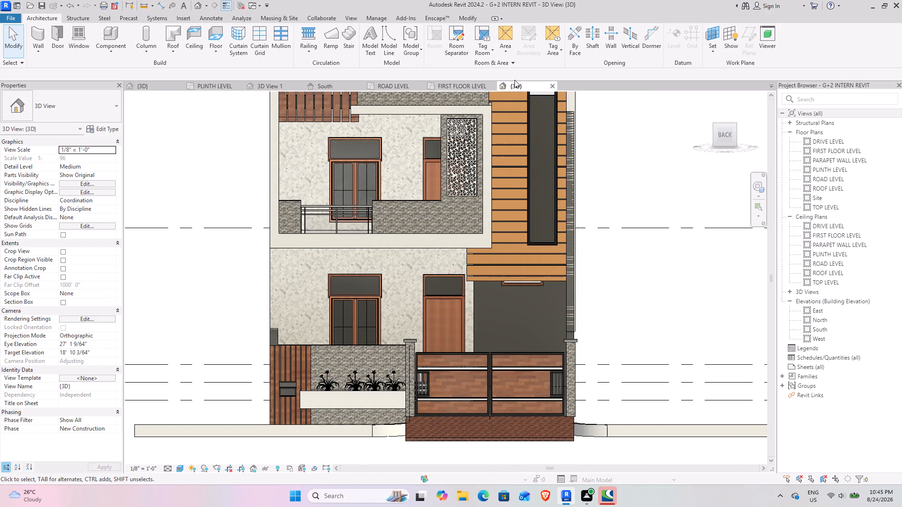
Close the G+2 INTERN REVIT model without saving its changes.
{"action": "left_click", "coordinate": [553, 84]}
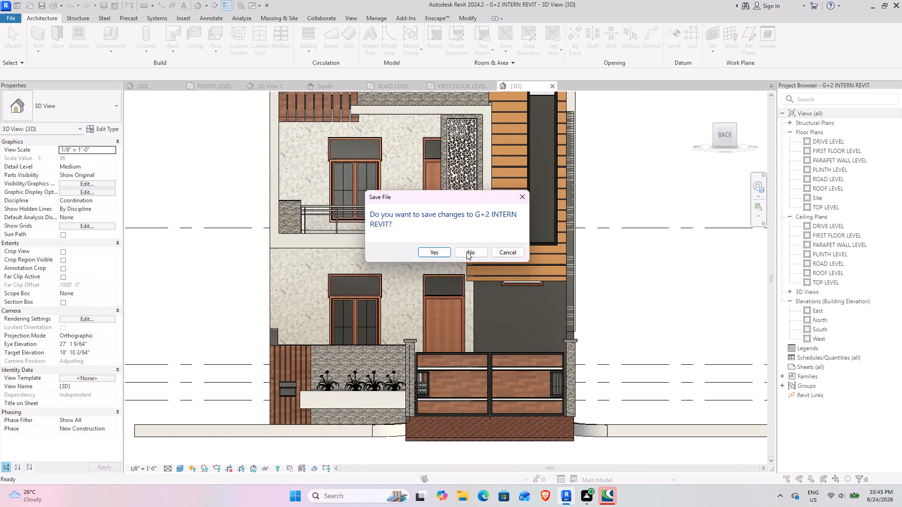
{"action": "left_click", "coordinate": [465, 252]}
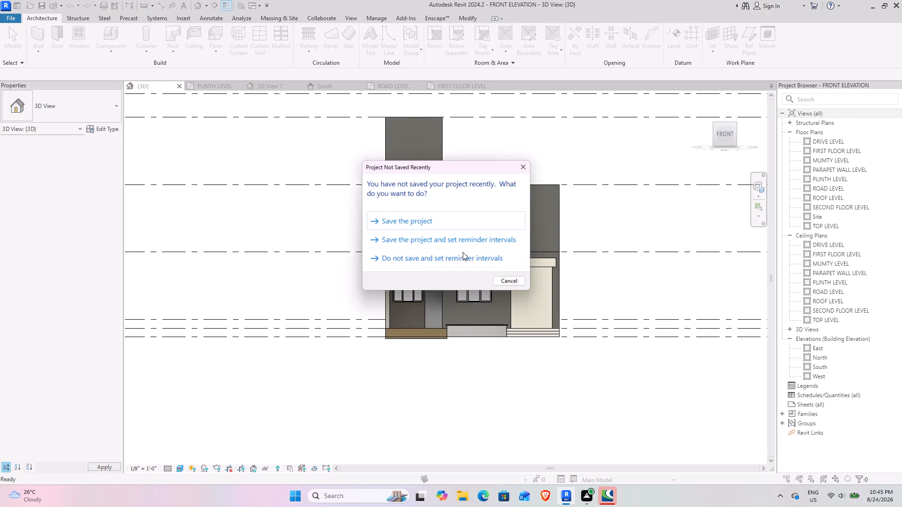
Save the FRONT ELEVATION project.
{"action": "left_click", "coordinate": [479, 225]}
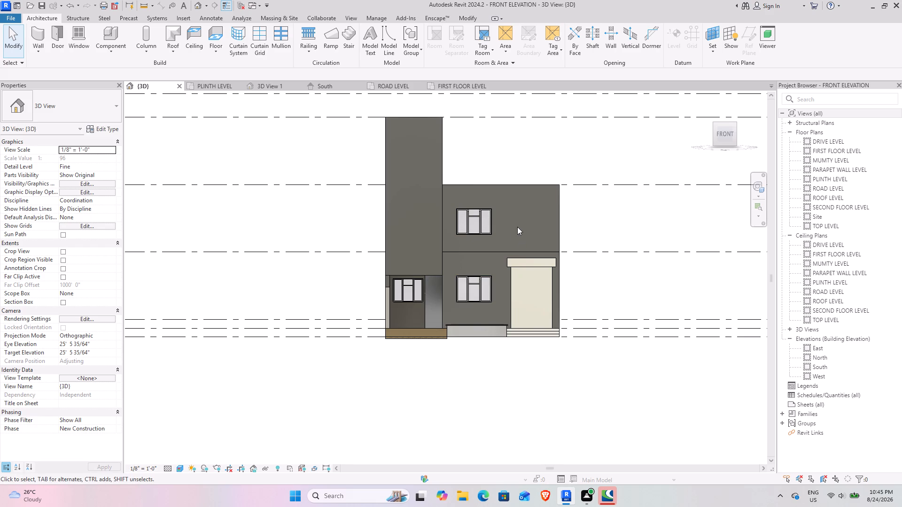
Examine the plain front elevation face-on, including the rolling garage door, ground-floor windows and the staircase beneath the tower wall.
{"action": "scroll", "coordinate": [519, 222], "scroll_direction": "up", "scroll_amount": 3}
{"action": "middle_click_drag", "start_coordinate": [602, 262], "coordinate": [501, 249]}
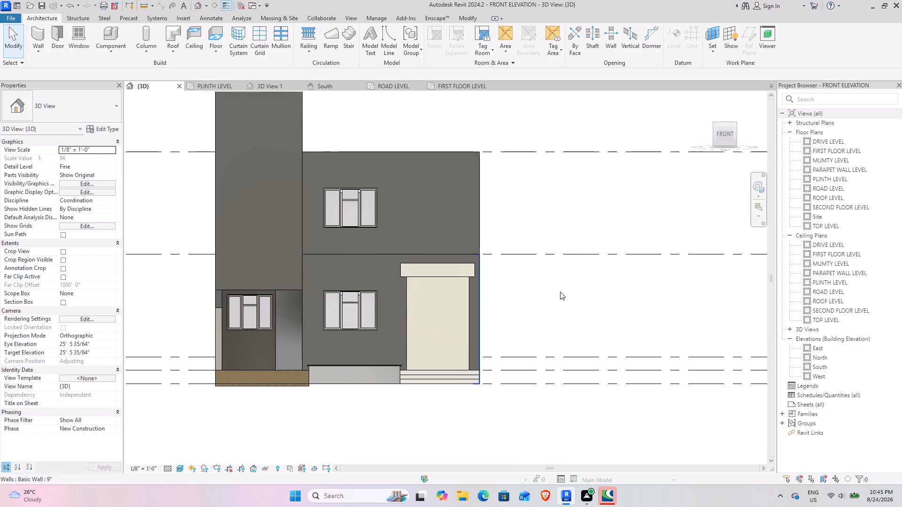
{"action": "middle_click_drag", "start_coordinate": [550, 289], "coordinate": [595, 304]}
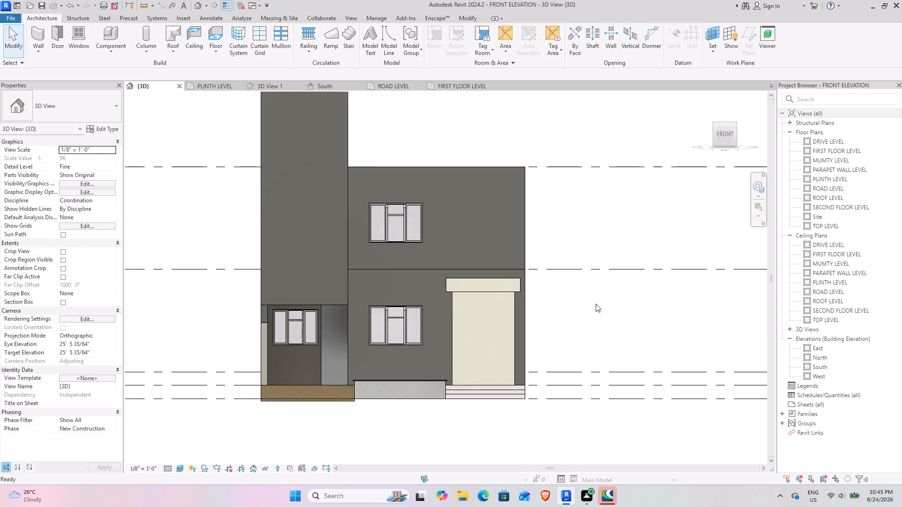
{"action": "left_click", "coordinate": [454, 346]}
{"action": "left_click", "coordinate": [565, 325]}
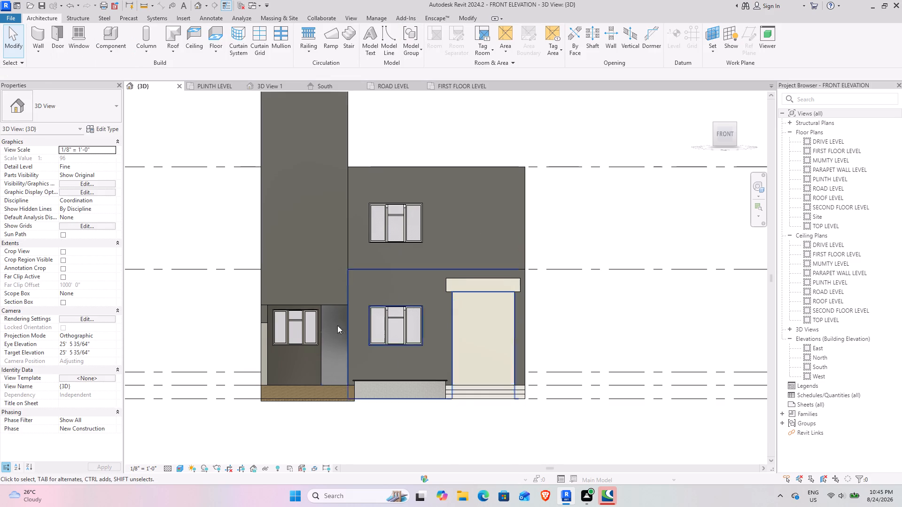
{"action": "scroll", "coordinate": [303, 345], "scroll_direction": "up", "scroll_amount": 6}
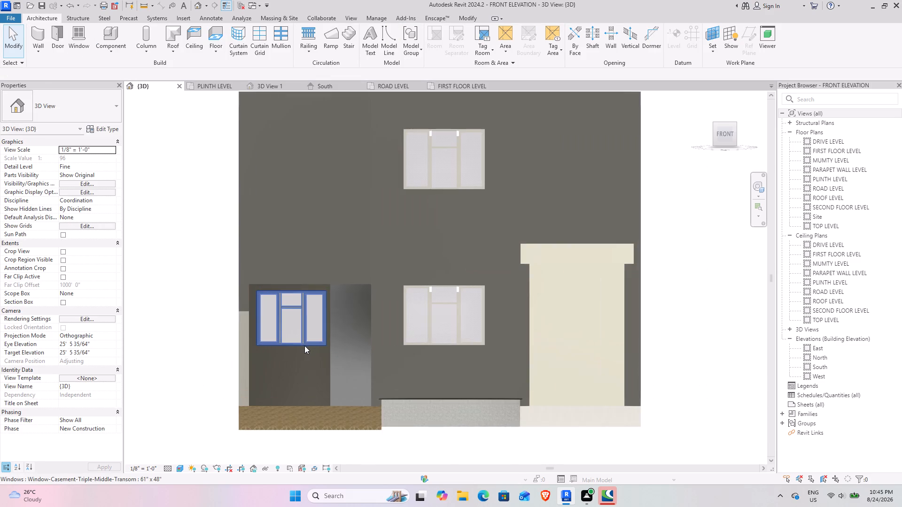
{"action": "scroll", "coordinate": [388, 358], "scroll_direction": "up", "scroll_amount": 1}
{"action": "scroll", "coordinate": [378, 348], "scroll_direction": "down", "scroll_amount": 7}
{"action": "middle_click_drag", "start_coordinate": [479, 341], "coordinate": [406, 389]}
{"action": "middle_click_drag", "start_coordinate": [551, 266], "coordinate": [575, 254]}
{"action": "middle_click_drag", "start_coordinate": [370, 137], "coordinate": [375, 146]}
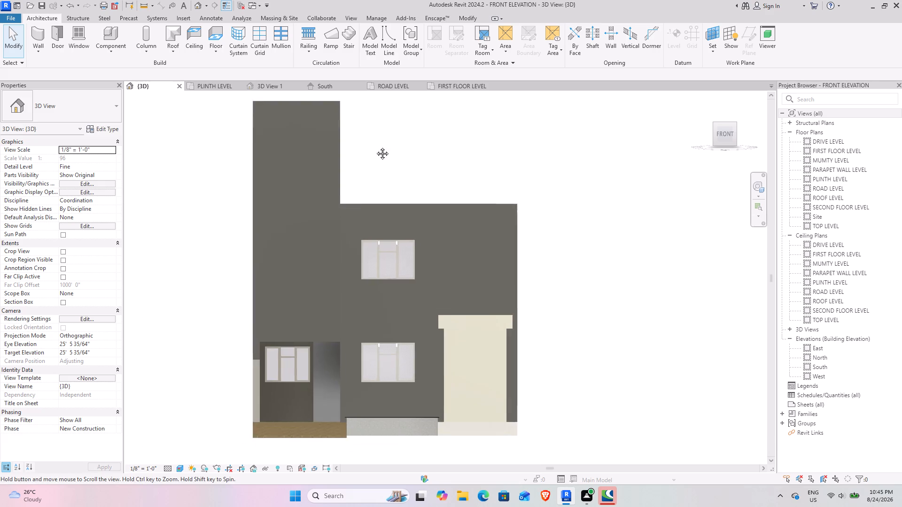
{"action": "middle_click_drag", "start_coordinate": [375, 146], "coordinate": [387, 177]}
{"action": "middle_click_drag", "start_coordinate": [410, 211], "coordinate": [398, 159]}
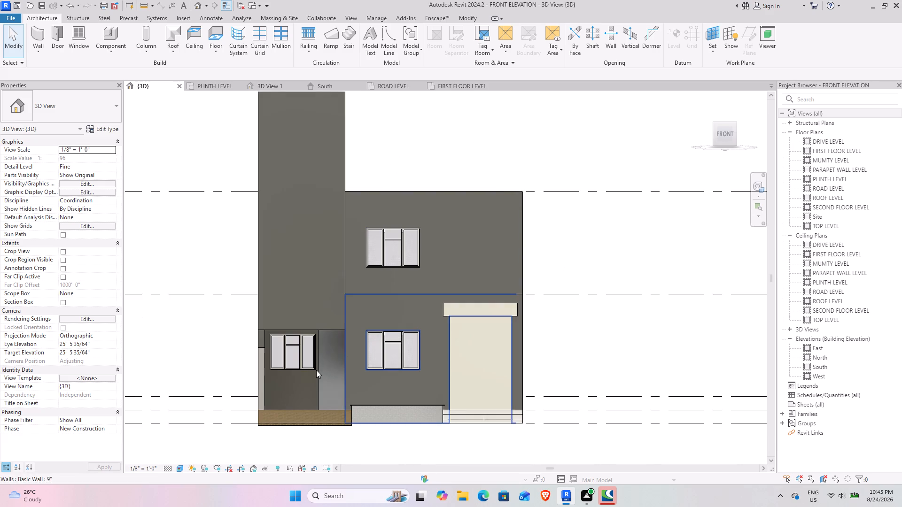
{"action": "left_click", "coordinate": [320, 376]}
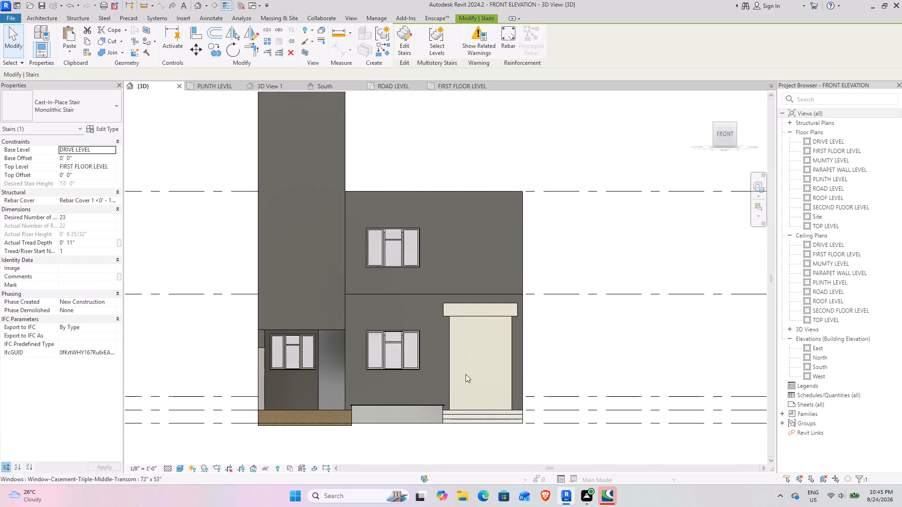
{"action": "left_click", "coordinate": [592, 325]}
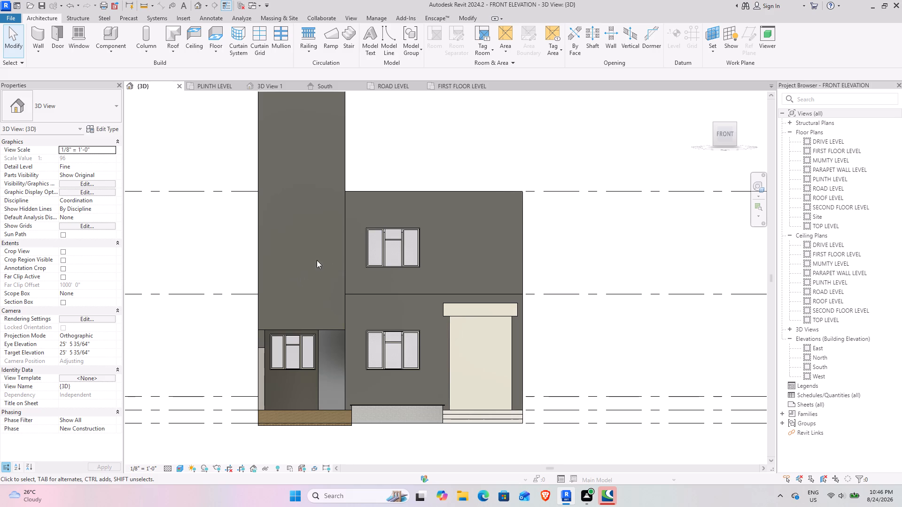
Examine the upper part of the front elevation, including the first-floor window, its 9" wall and the tall tower wall.
{"action": "middle_click_drag", "start_coordinate": [399, 135], "coordinate": [409, 204]}
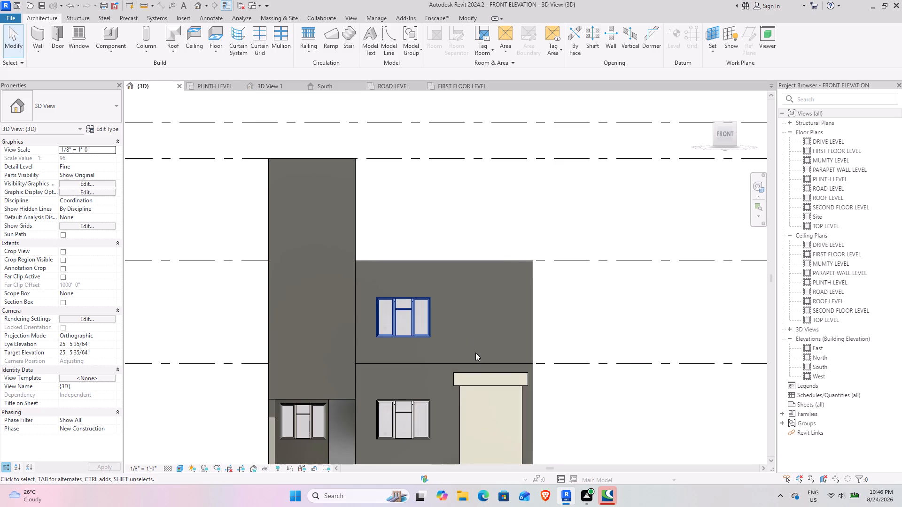
{"action": "middle_click_drag", "start_coordinate": [475, 352], "coordinate": [462, 268]}
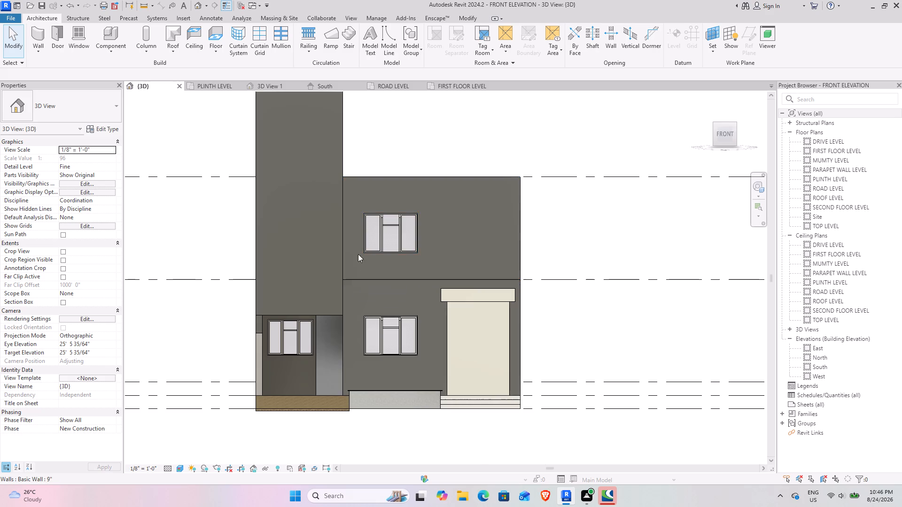
{"action": "scroll", "coordinate": [349, 228], "scroll_direction": "up", "scroll_amount": 10}
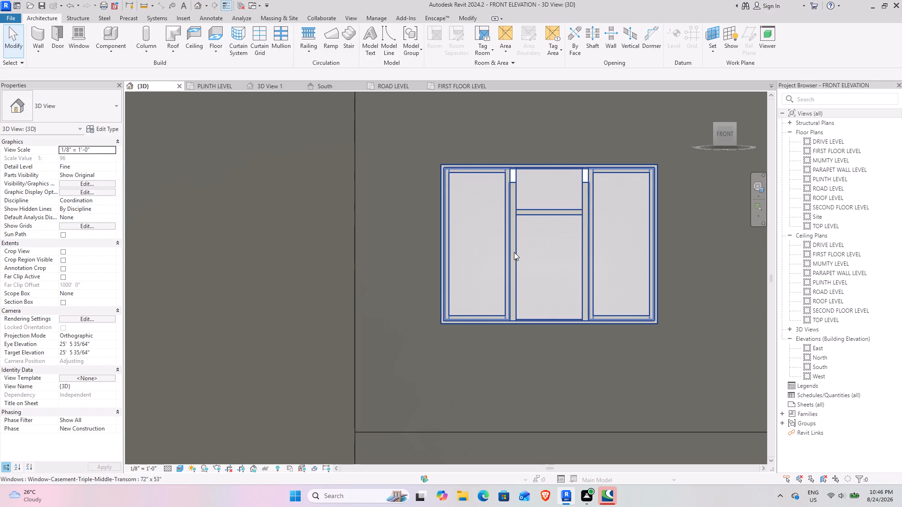
{"action": "scroll", "coordinate": [329, 307], "scroll_direction": "down", "scroll_amount": 3}
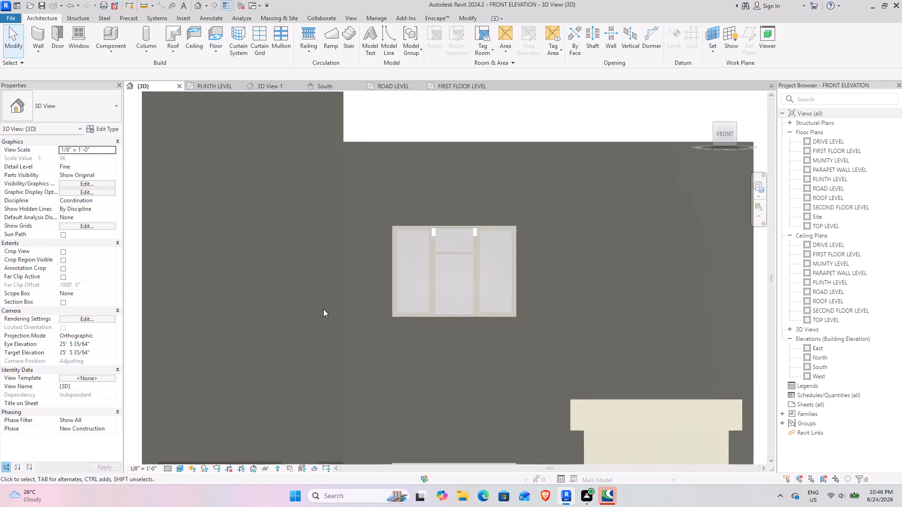
{"action": "scroll", "coordinate": [323, 309], "scroll_direction": "down", "scroll_amount": 5}
{"action": "left_click", "coordinate": [556, 213]}
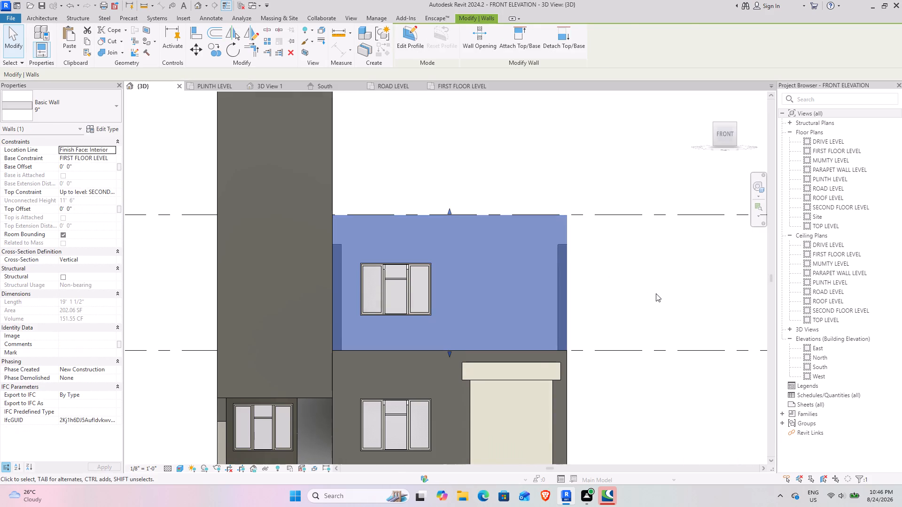
{"action": "left_click", "coordinate": [656, 293]}
{"action": "scroll", "coordinate": [434, 150], "scroll_direction": "down", "scroll_amount": 3}
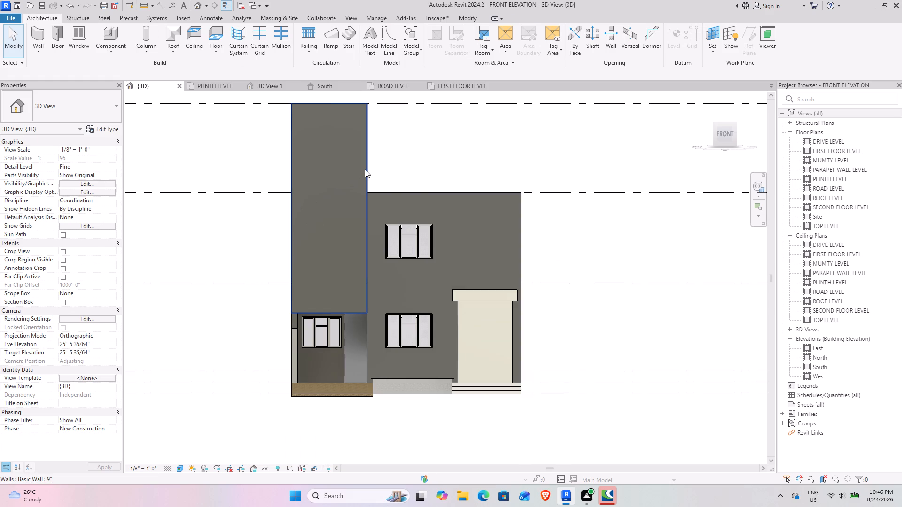
{"action": "left_click", "coordinate": [365, 169]}
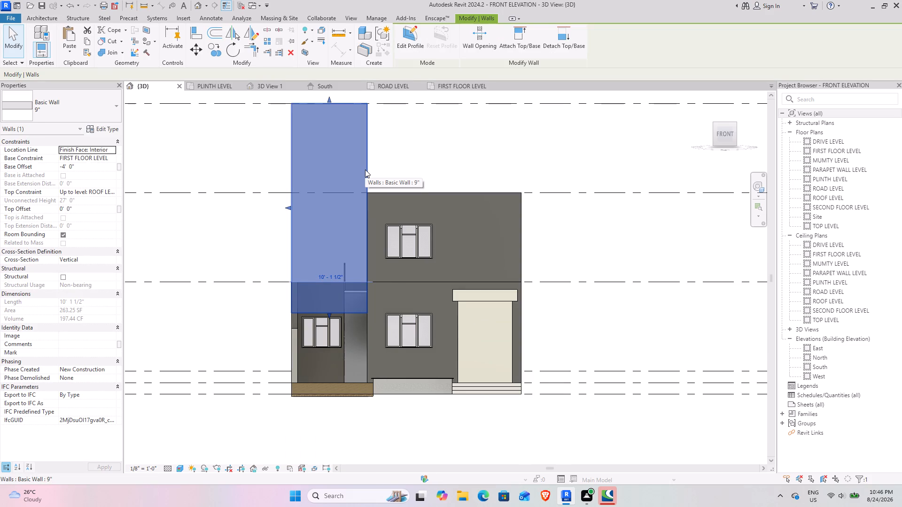
{"action": "left_click", "coordinate": [459, 133]}
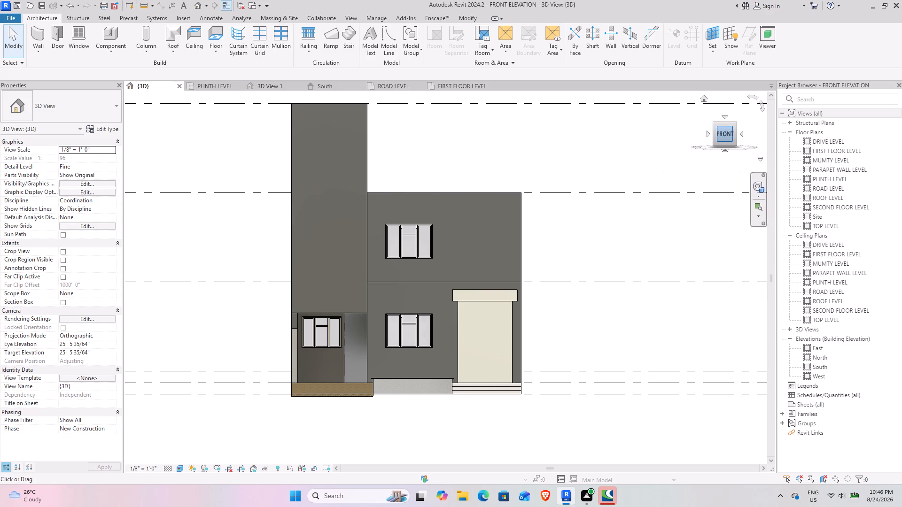
Examine the house massing from the front-left corner and the right side, including the tower wall, staircase and stepped side walls.
{"action": "left_click_drag", "start_coordinate": [715, 133], "coordinate": [764, 137]}
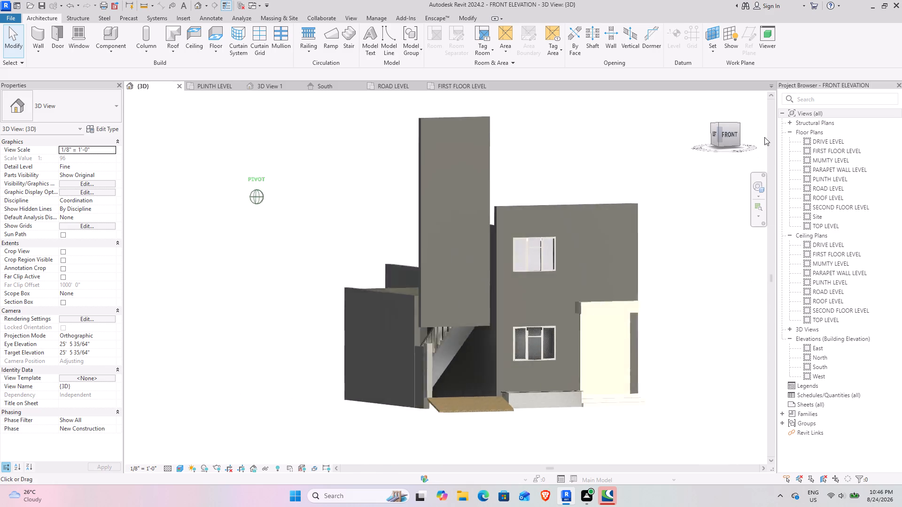
{"action": "left_click_drag", "start_coordinate": [764, 137], "coordinate": [151, 131]}
{"action": "middle_click_drag", "start_coordinate": [288, 202], "coordinate": [269, 248]}
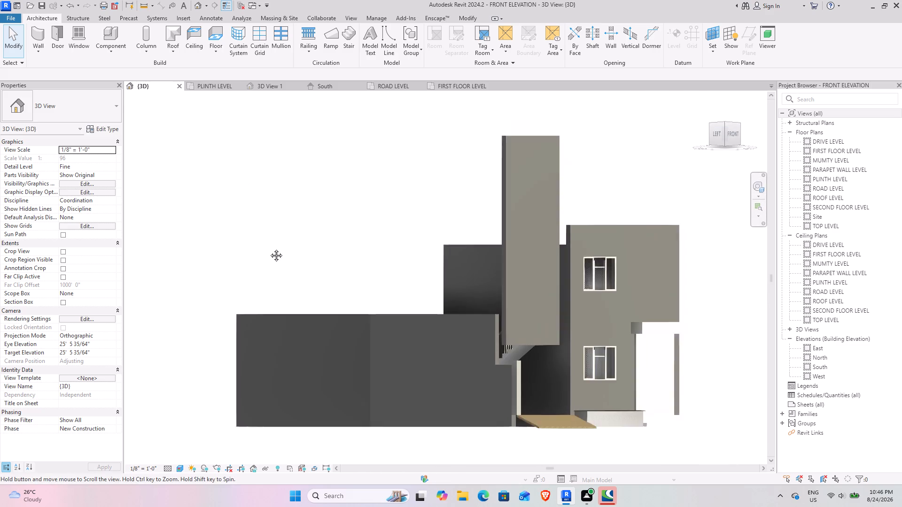
{"action": "middle_click_drag", "start_coordinate": [269, 248], "coordinate": [187, 287]}
{"action": "scroll", "coordinate": [469, 272], "scroll_direction": "up", "scroll_amount": 7}
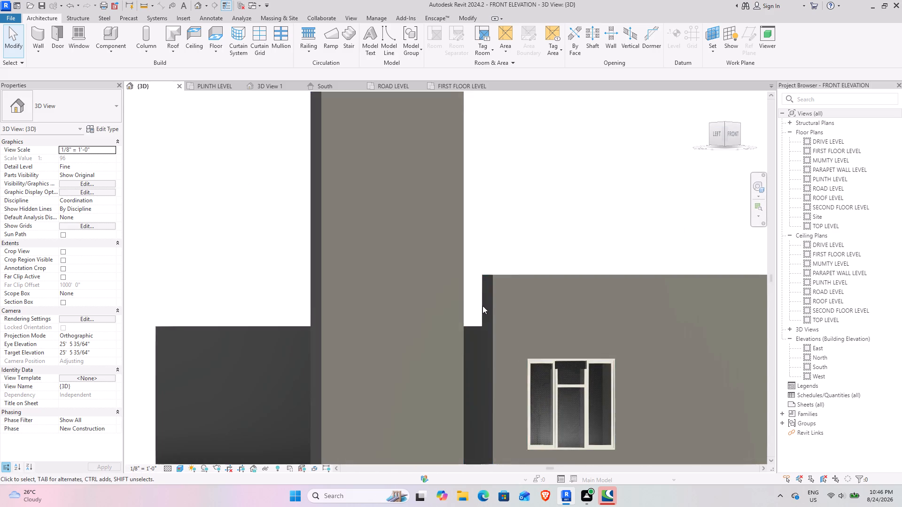
{"action": "scroll", "coordinate": [482, 306], "scroll_direction": "up", "scroll_amount": 1}
{"action": "middle_click_drag", "start_coordinate": [480, 306], "coordinate": [373, 151]}
{"action": "scroll", "coordinate": [399, 196], "scroll_direction": "down", "scroll_amount": 9}
{"action": "middle_click_drag", "start_coordinate": [369, 242], "coordinate": [401, 262]}
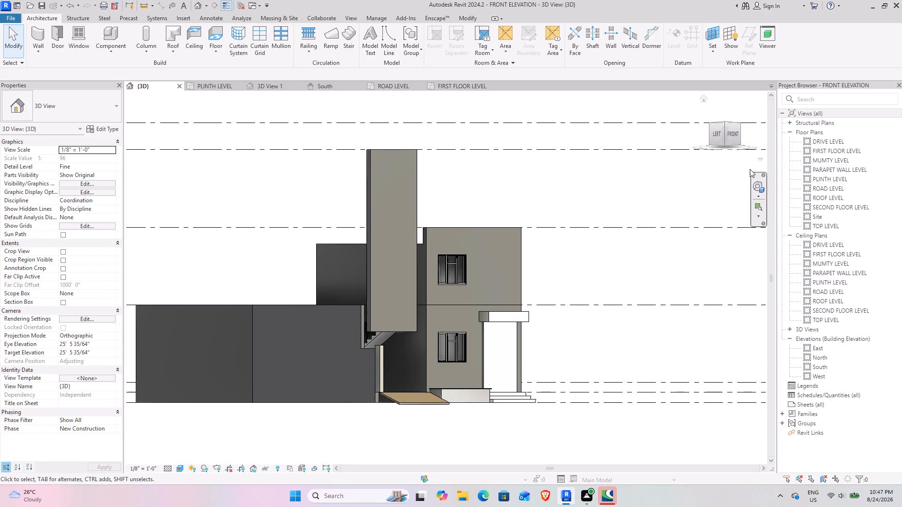
{"action": "left_click_drag", "start_coordinate": [723, 133], "coordinate": [569, 134]}
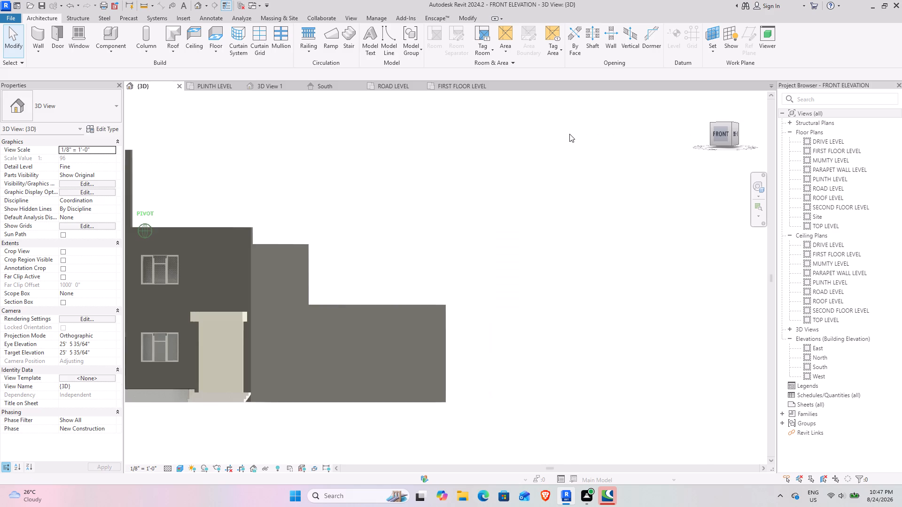
{"action": "left_click_drag", "start_coordinate": [569, 134], "coordinate": [560, 134]}
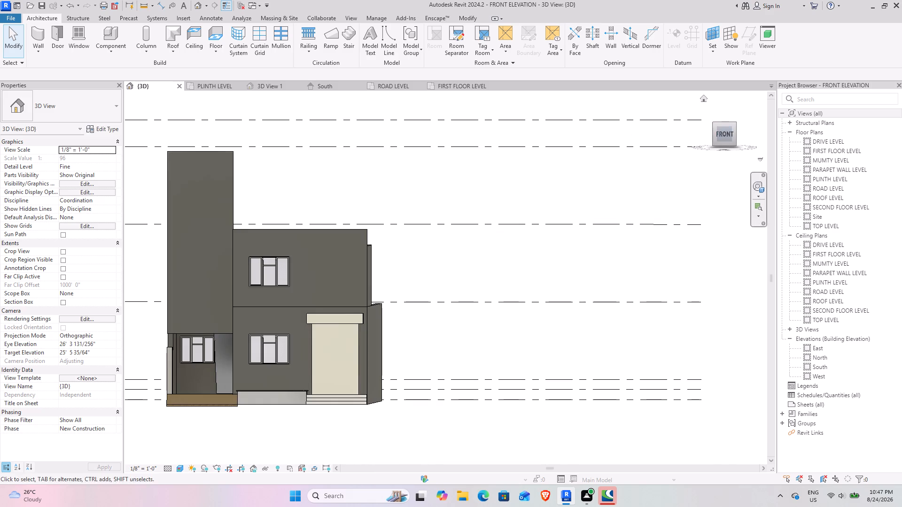
{"action": "left_click_drag", "start_coordinate": [713, 135], "coordinate": [677, 135]}
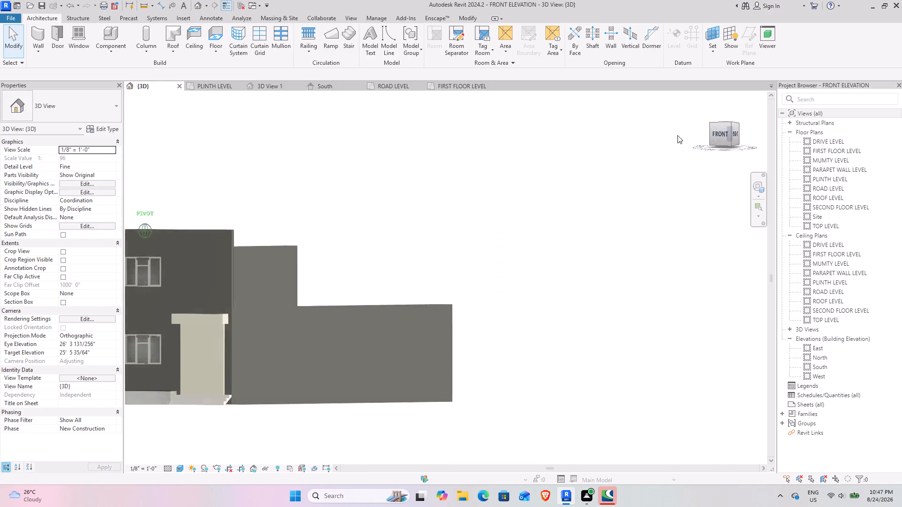
{"action": "left_click_drag", "start_coordinate": [677, 135], "coordinate": [722, 132]}
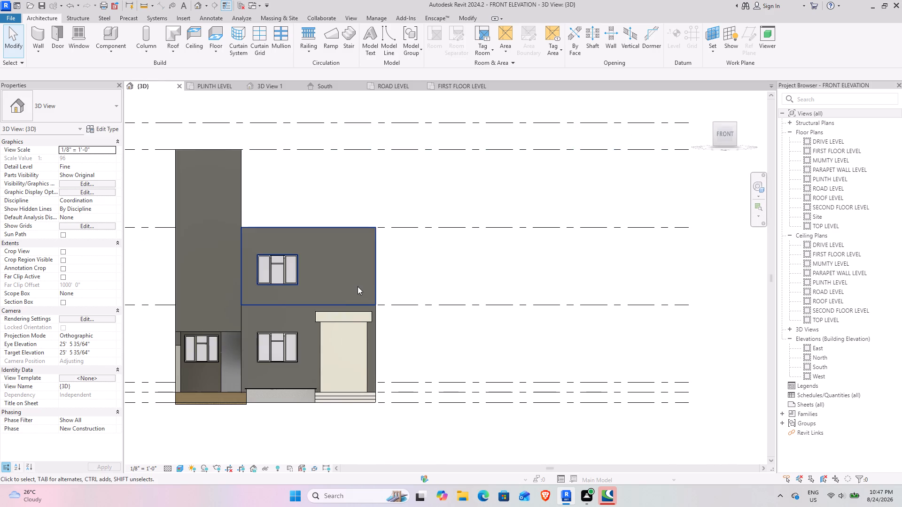
Inspect the first-floor 9" front wall and its triple casement window in the face-on front view.
{"action": "middle_click_drag", "start_coordinate": [368, 287], "coordinate": [538, 279]}
{"action": "scroll", "coordinate": [413, 225], "scroll_direction": "up", "scroll_amount": 6}
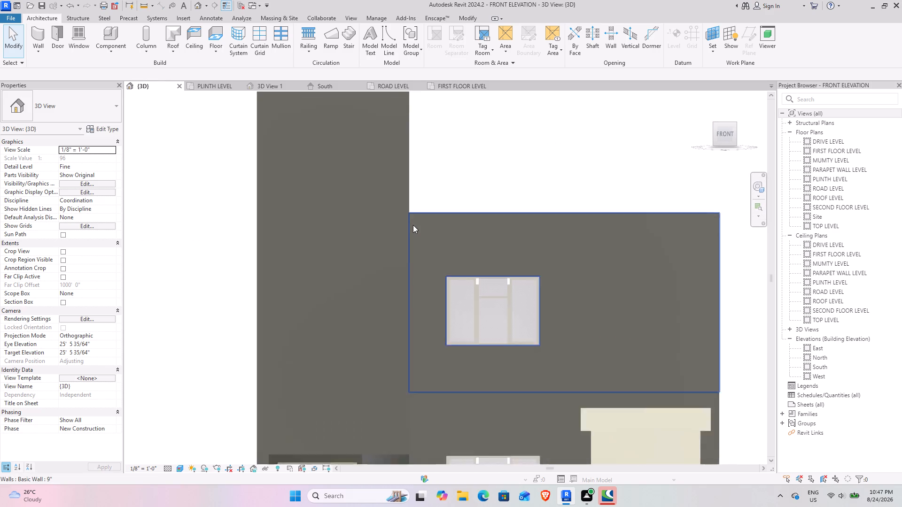
{"action": "scroll", "coordinate": [413, 225], "scroll_direction": "up", "scroll_amount": 1}
{"action": "left_click", "coordinate": [437, 212]}
{"action": "scroll", "coordinate": [437, 212], "scroll_direction": "down", "scroll_amount": 8}
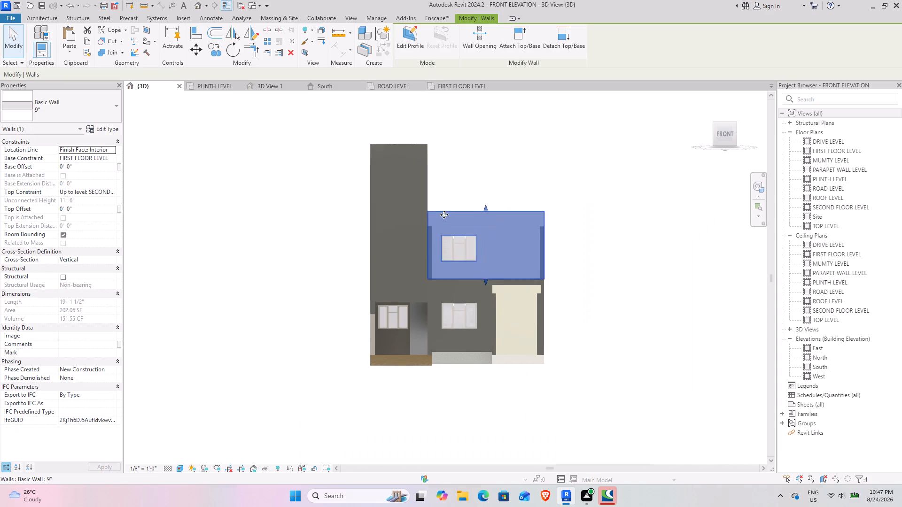
{"action": "left_click", "coordinate": [606, 269]}
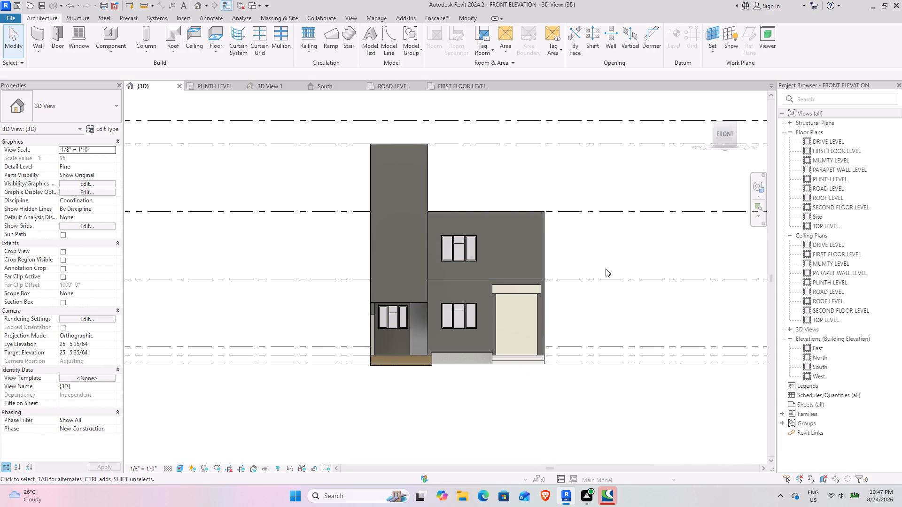
{"action": "scroll", "coordinate": [455, 254], "scroll_direction": "up", "scroll_amount": 4}
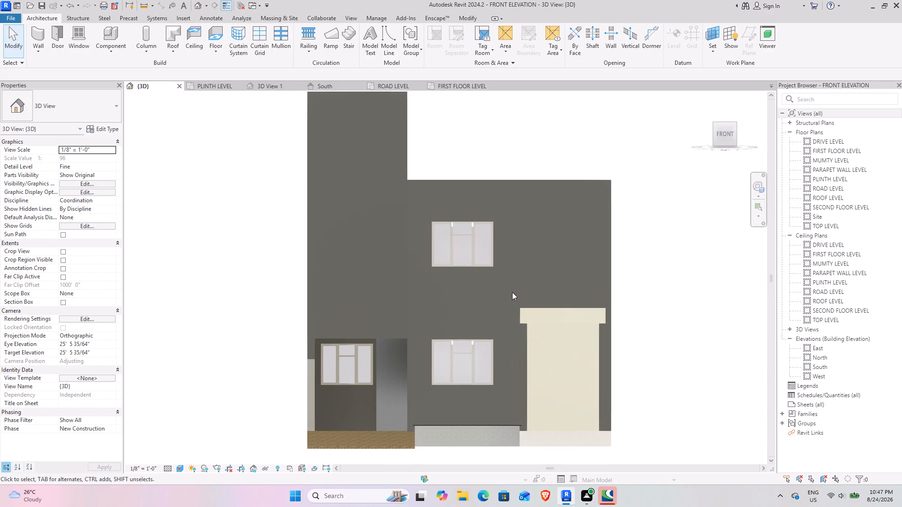
{"action": "scroll", "coordinate": [511, 292], "scroll_direction": "up", "scroll_amount": 3}
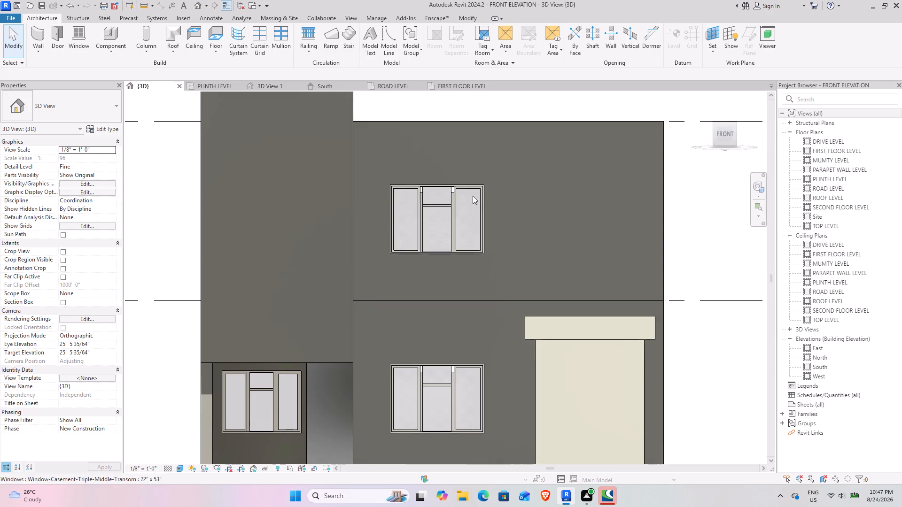
{"action": "scroll", "coordinate": [470, 246], "scroll_direction": "down", "scroll_amount": 6}
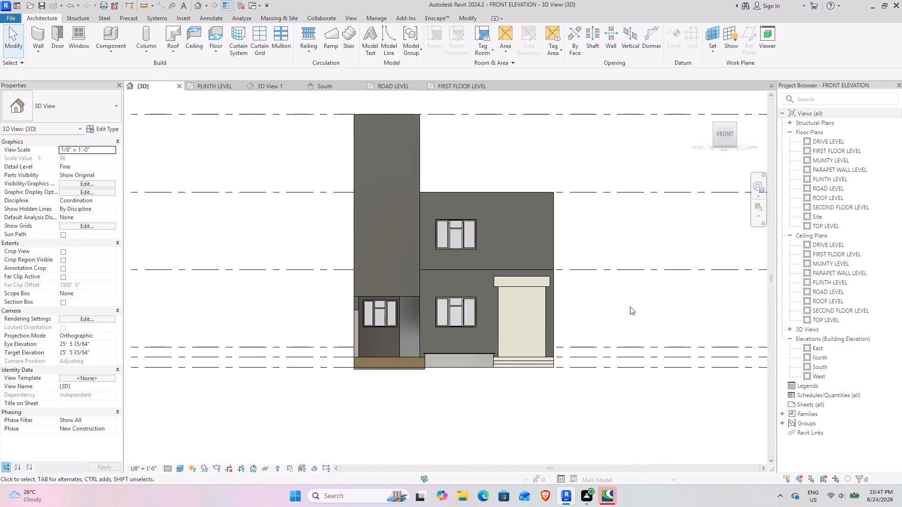
{"action": "middle_click_drag", "start_coordinate": [630, 307], "coordinate": [579, 335]}
{"action": "scroll", "coordinate": [394, 260], "scroll_direction": "up", "scroll_amount": 8}
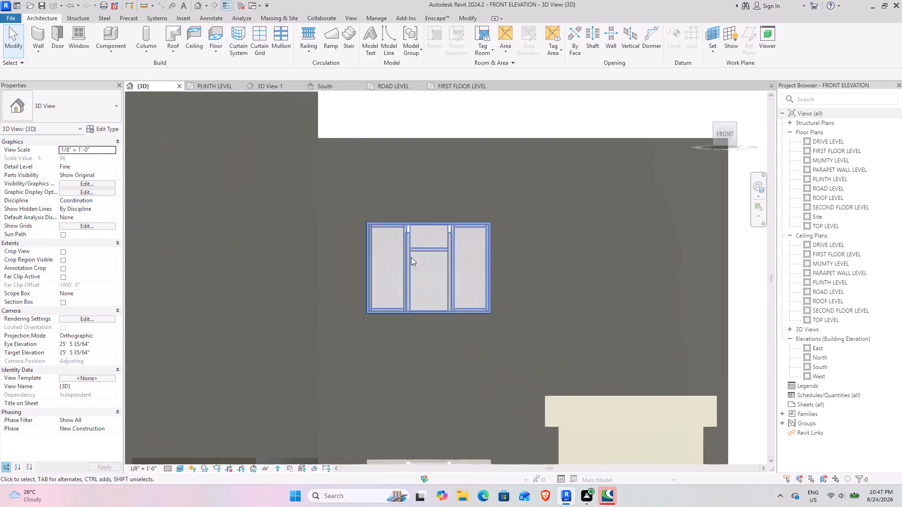
{"action": "scroll", "coordinate": [454, 241], "scroll_direction": "down", "scroll_amount": 4}
{"action": "middle_click_drag", "start_coordinate": [497, 262], "coordinate": [490, 220]}
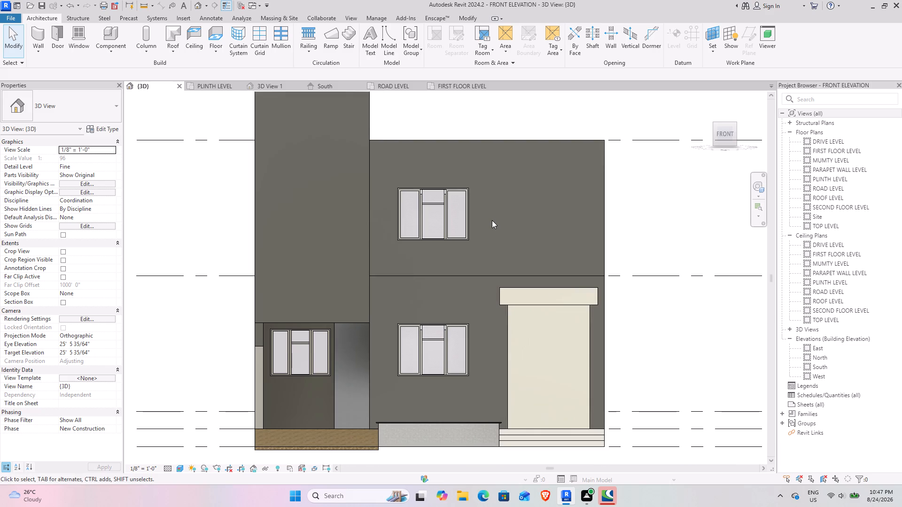
Compare the tall tower wall with the adjoining first-floor 9" front wall, checking the extents of each.
{"action": "scroll", "coordinate": [520, 207], "scroll_direction": "down", "scroll_amount": 3}
{"action": "middle_click_drag", "start_coordinate": [504, 197], "coordinate": [504, 211]}
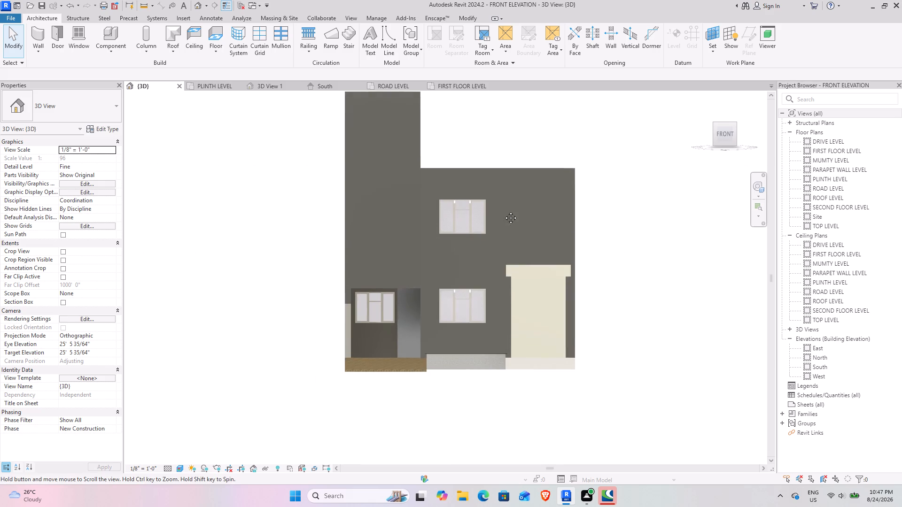
{"action": "middle_click_drag", "start_coordinate": [504, 211], "coordinate": [474, 261]}
{"action": "scroll", "coordinate": [391, 180], "scroll_direction": "up", "scroll_amount": 3}
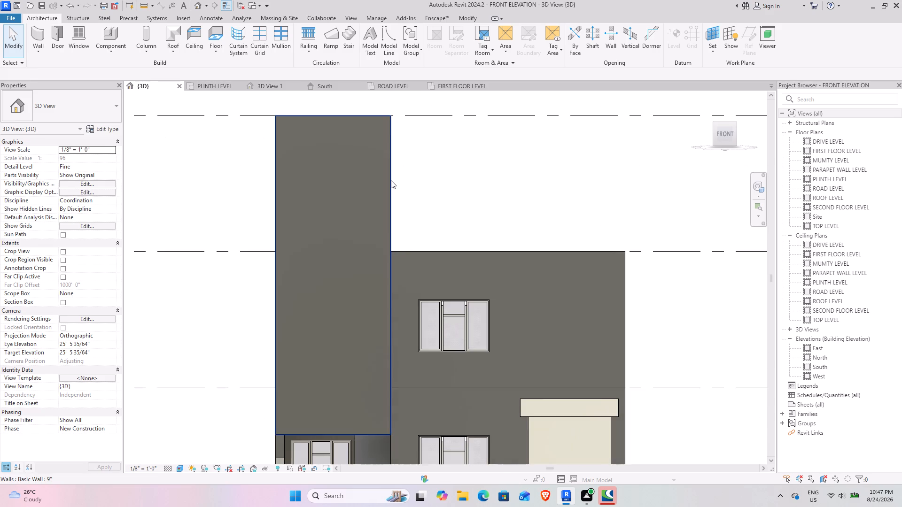
{"action": "left_click", "coordinate": [391, 180]}
{"action": "scroll", "coordinate": [451, 170], "scroll_direction": "down", "scroll_amount": 3}
{"action": "left_click", "coordinate": [593, 267]}
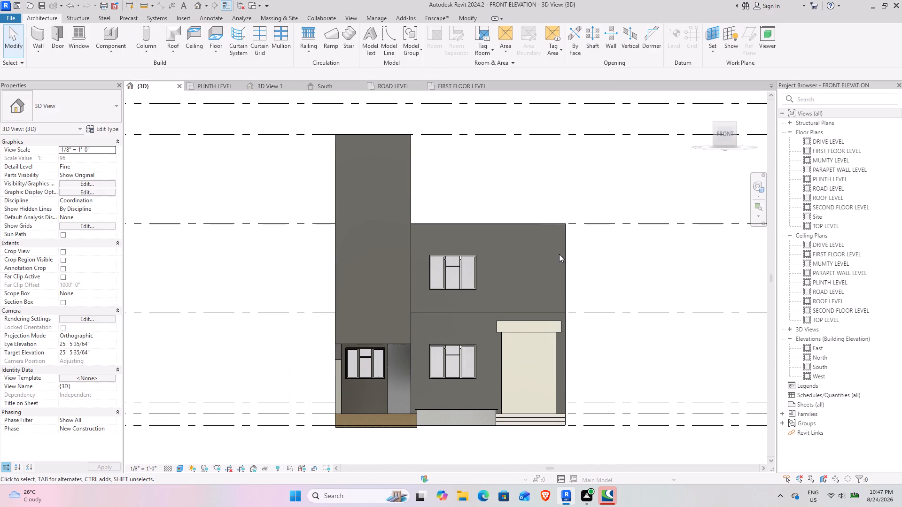
{"action": "left_click", "coordinate": [474, 224]}
{"action": "left_click", "coordinate": [620, 252]}
{"action": "left_click", "coordinate": [564, 277]}
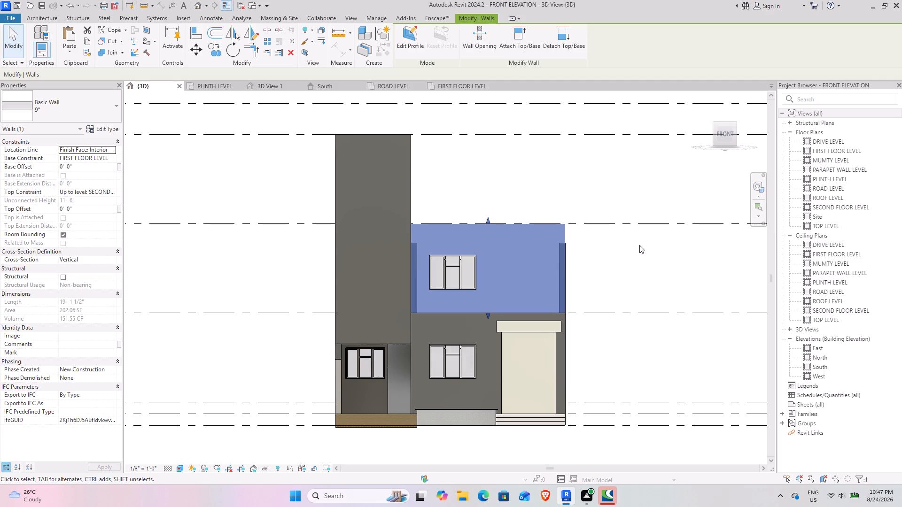
{"action": "left_click", "coordinate": [631, 258]}
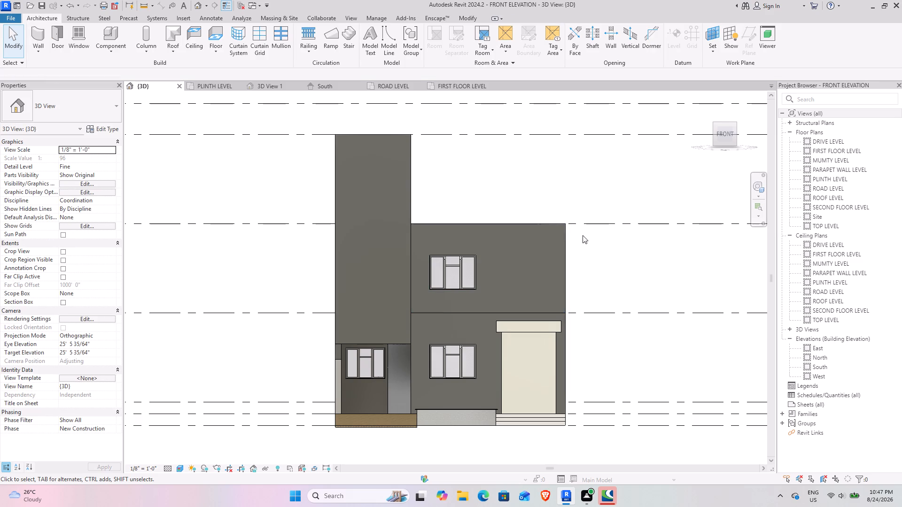
{"action": "scroll", "coordinate": [468, 239], "scroll_direction": "up", "scroll_amount": 3}
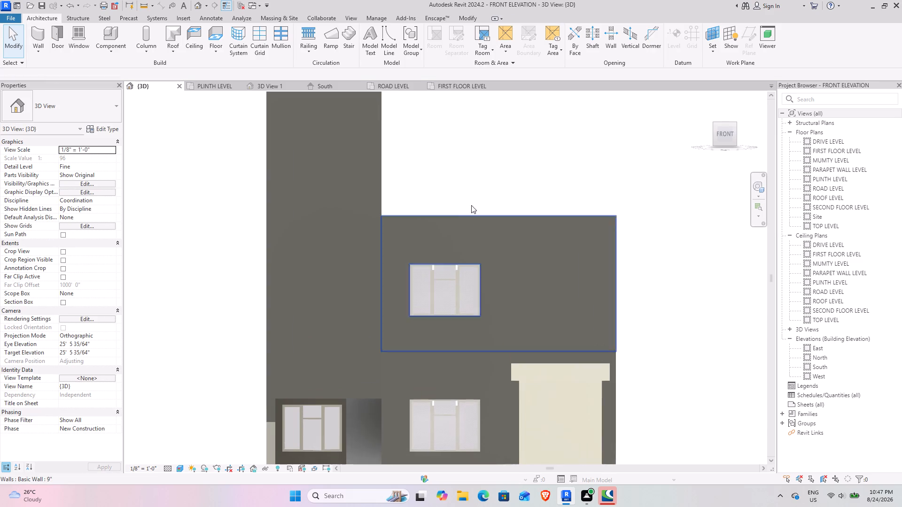
{"action": "left_click", "coordinate": [525, 214]}
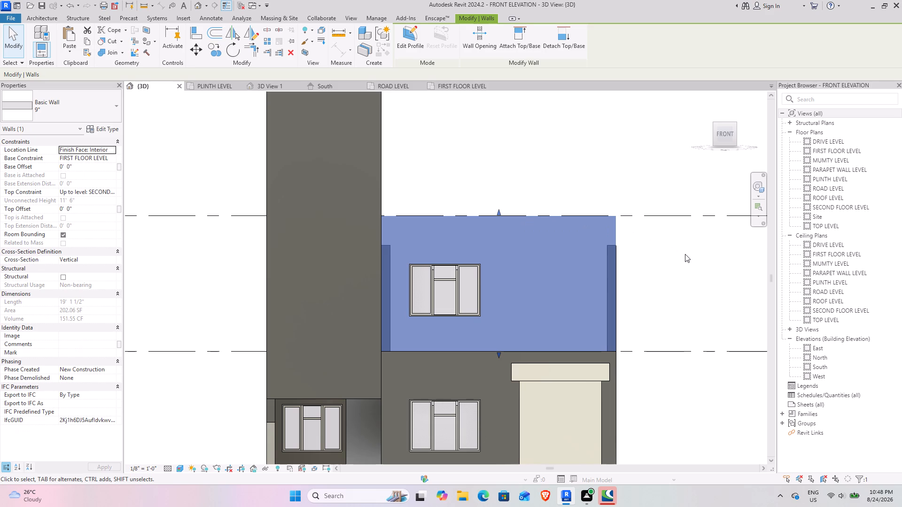
{"action": "left_click", "coordinate": [679, 252]}
{"action": "scroll", "coordinate": [679, 252], "scroll_direction": "down", "scroll_amount": 4}
{"action": "middle_click_drag", "start_coordinate": [692, 254], "coordinate": [594, 251]}
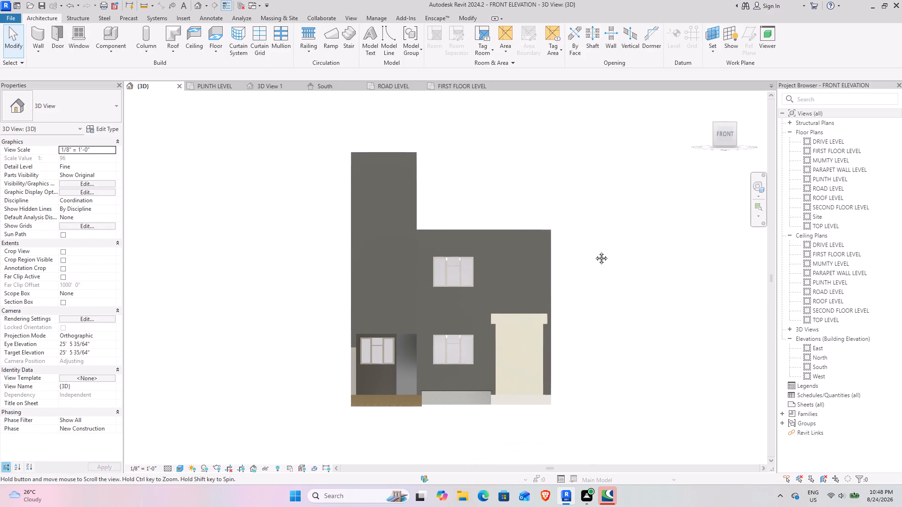
{"action": "middle_click_drag", "start_coordinate": [594, 251], "coordinate": [579, 248]}
{"action": "scroll", "coordinate": [546, 259], "scroll_direction": "up", "scroll_amount": 3}
{"action": "left_click", "coordinate": [518, 271]}
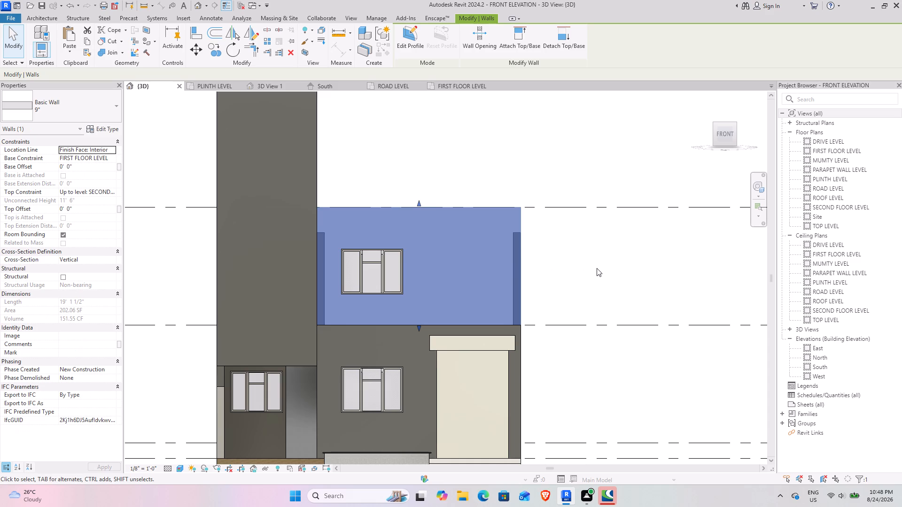
{"action": "left_click", "coordinate": [597, 268]}
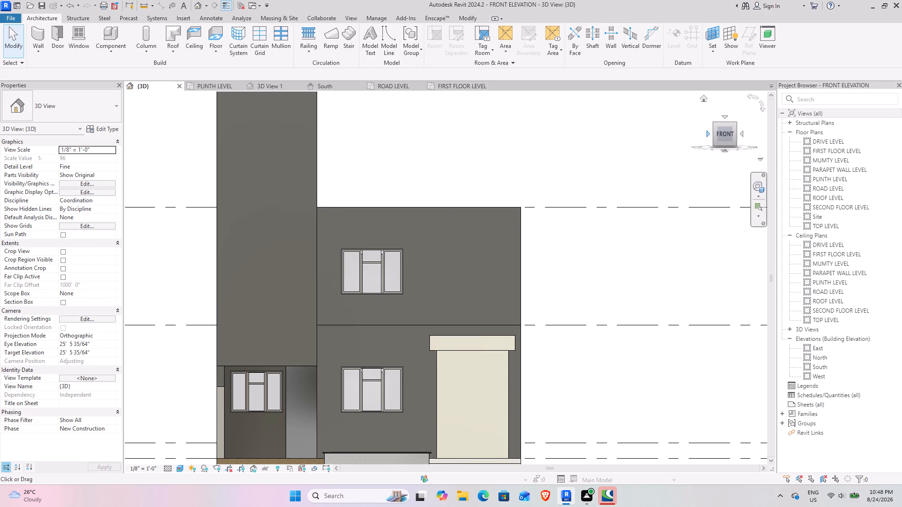
Check the long ground-floor side wall from the left-front corner and return to the face-on front view.
{"action": "left_click", "coordinate": [715, 141]}
{"action": "scroll", "coordinate": [502, 286], "scroll_direction": "up", "scroll_amount": 4}
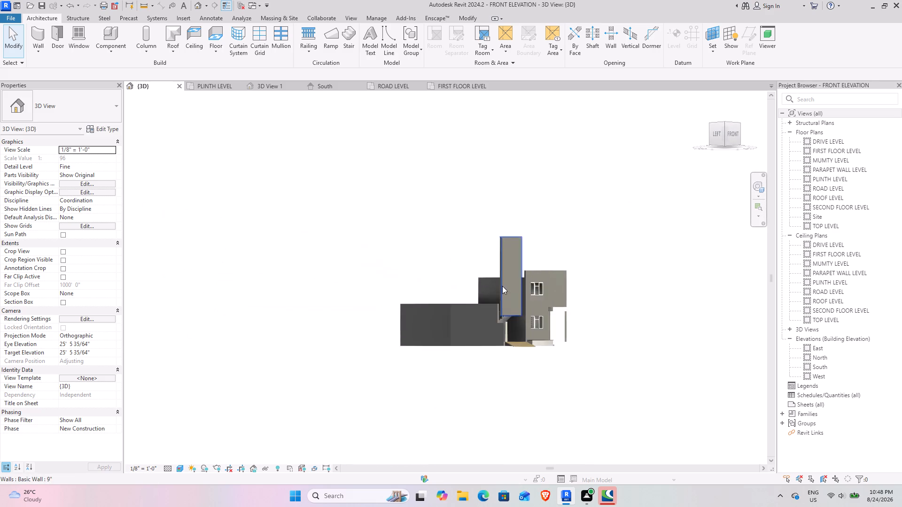
{"action": "scroll", "coordinate": [509, 301], "scroll_direction": "up", "scroll_amount": 3}
{"action": "scroll", "coordinate": [518, 395], "scroll_direction": "up", "scroll_amount": 4}
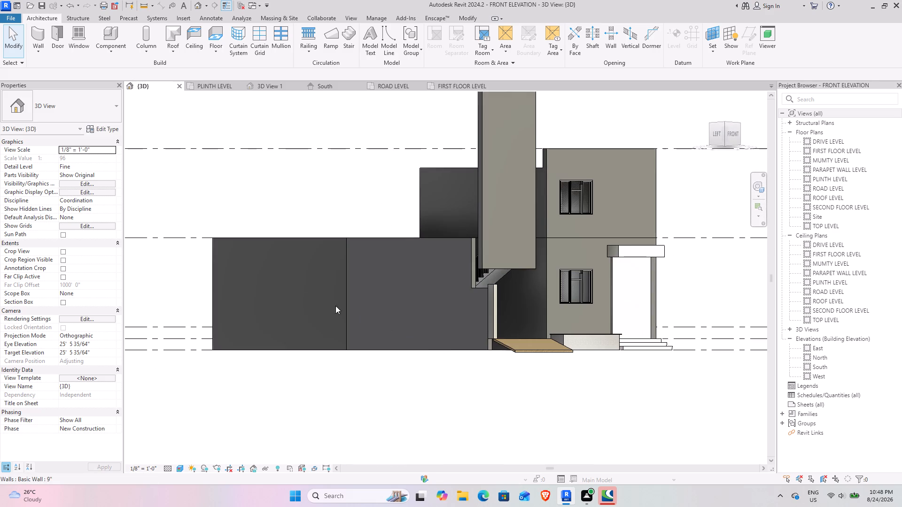
{"action": "left_click", "coordinate": [326, 239]}
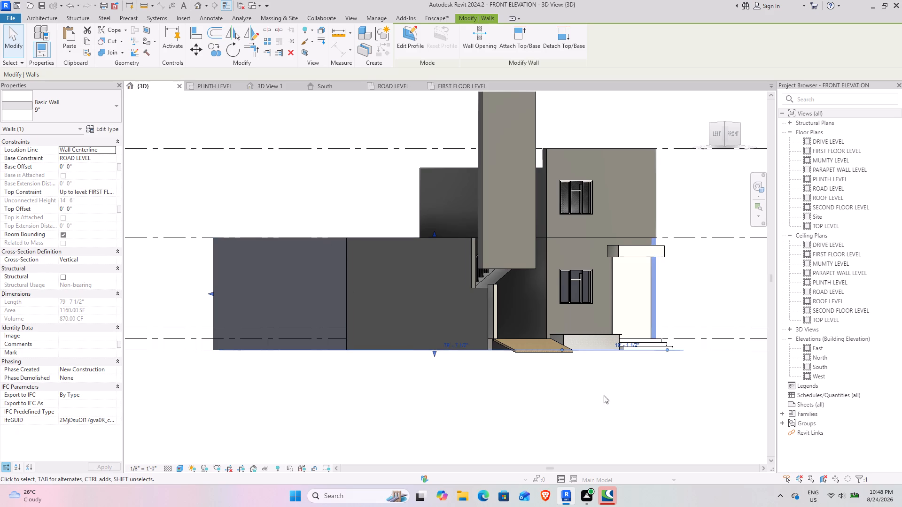
{"action": "left_click", "coordinate": [679, 415]}
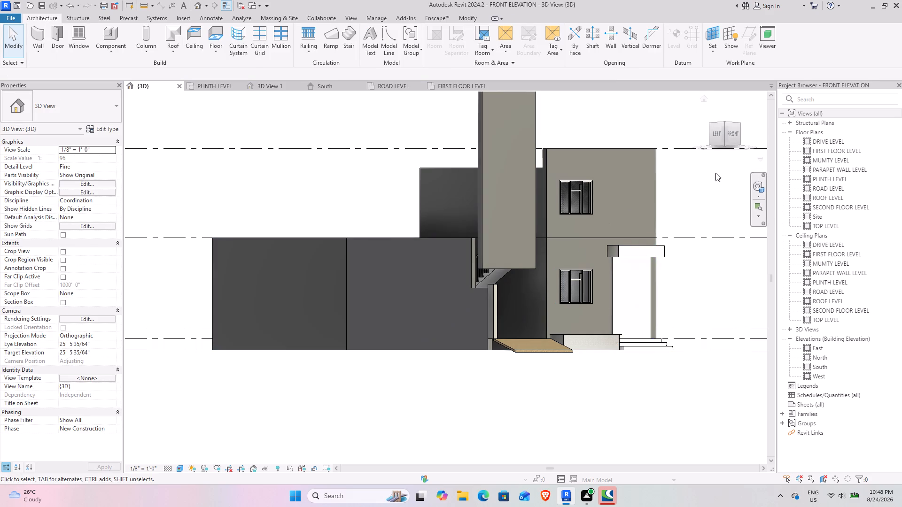
{"action": "left_click", "coordinate": [732, 131]}
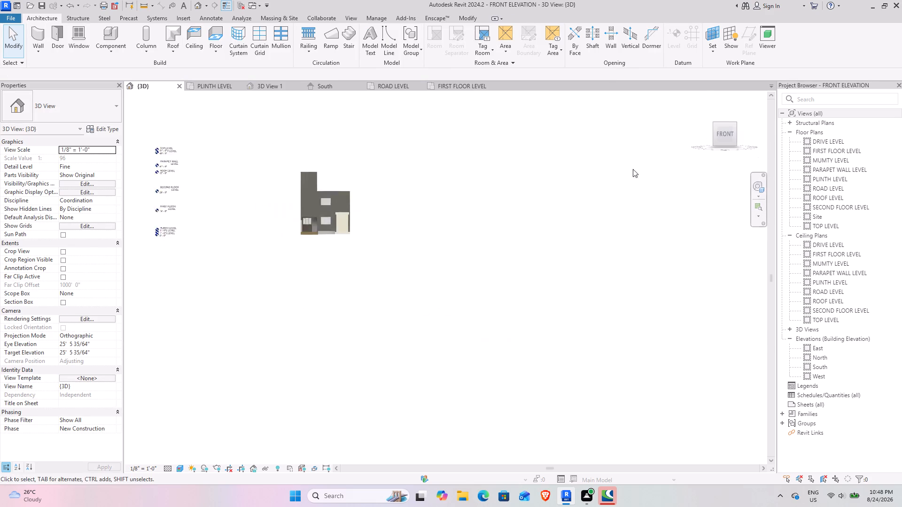
{"action": "scroll", "coordinate": [474, 327], "scroll_direction": "up", "scroll_amount": 12}
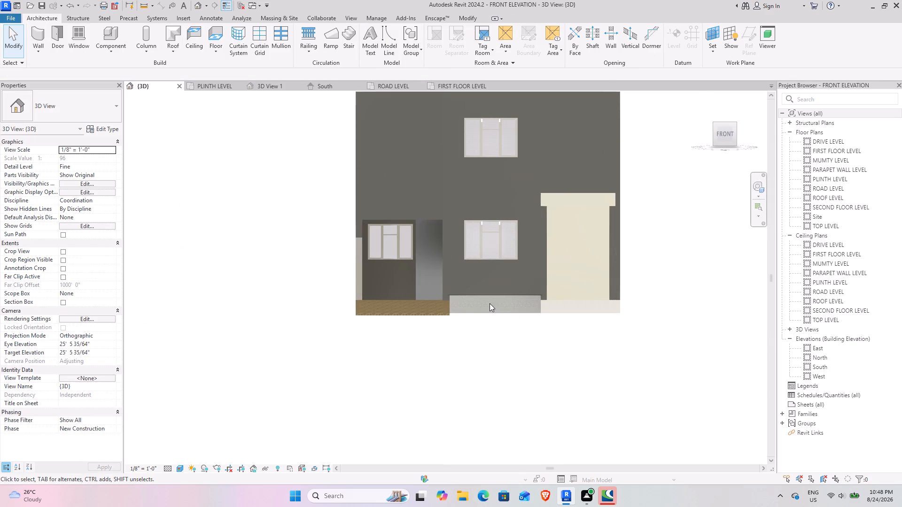
Inspect the extents and level constraints of the first-floor 9" front wall against the whole front facade.
{"action": "middle_click_drag", "start_coordinate": [490, 355], "coordinate": [486, 443]}
{"action": "middle_click_drag", "start_coordinate": [529, 269], "coordinate": [524, 347]}
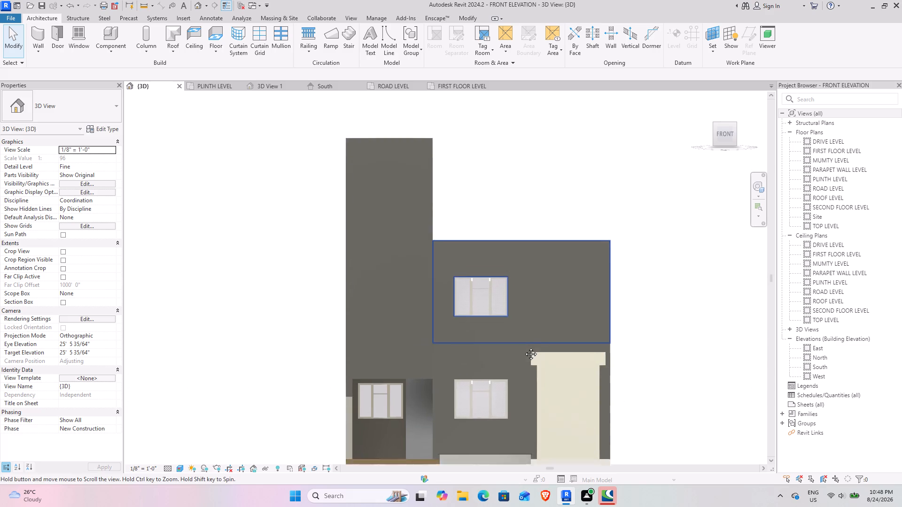
{"action": "middle_click_drag", "start_coordinate": [524, 347], "coordinate": [522, 357]}
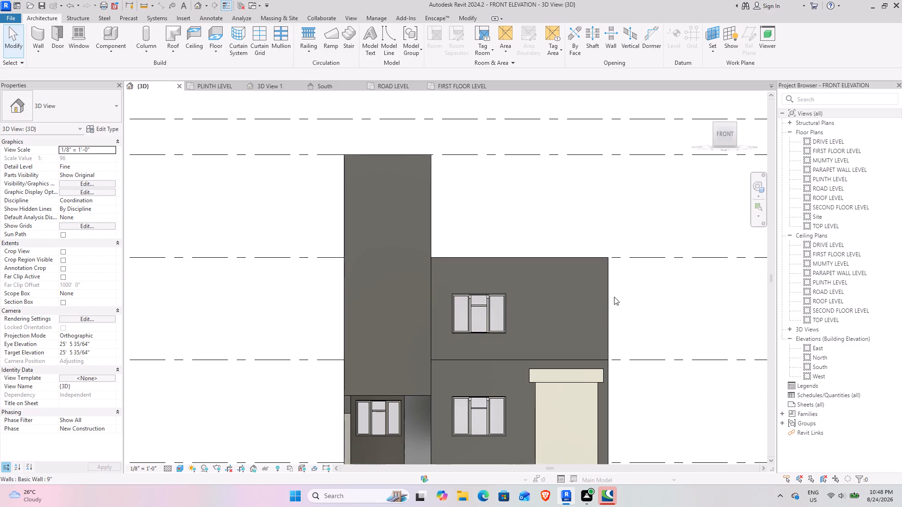
{"action": "left_click", "coordinate": [606, 308]}
{"action": "scroll", "coordinate": [404, 239], "scroll_direction": "down", "scroll_amount": 1}
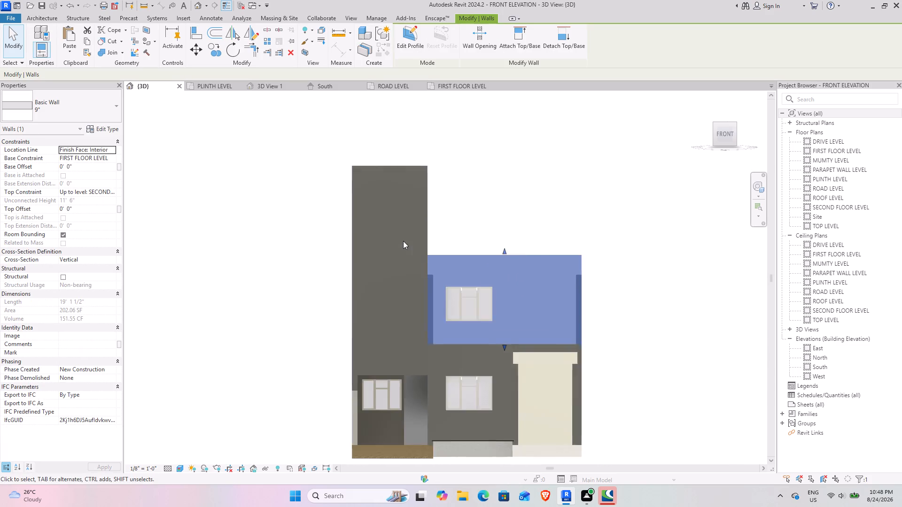
{"action": "scroll", "coordinate": [403, 241], "scroll_direction": "down", "scroll_amount": 2}
{"action": "middle_click_drag", "start_coordinate": [608, 346], "coordinate": [547, 336]}
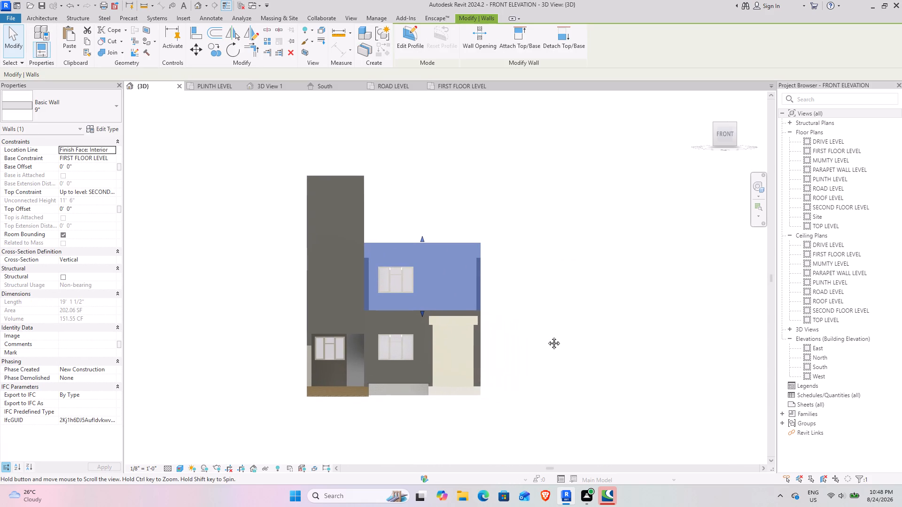
{"action": "middle_click_drag", "start_coordinate": [547, 336], "coordinate": [545, 336]}
{"action": "middle_click_drag", "start_coordinate": [506, 336], "coordinate": [536, 332]}
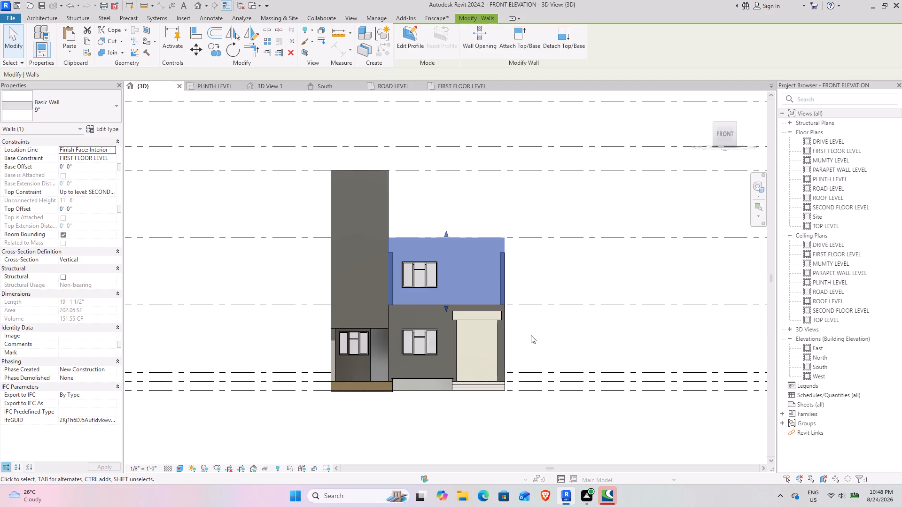
{"action": "left_click", "coordinate": [541, 339]}
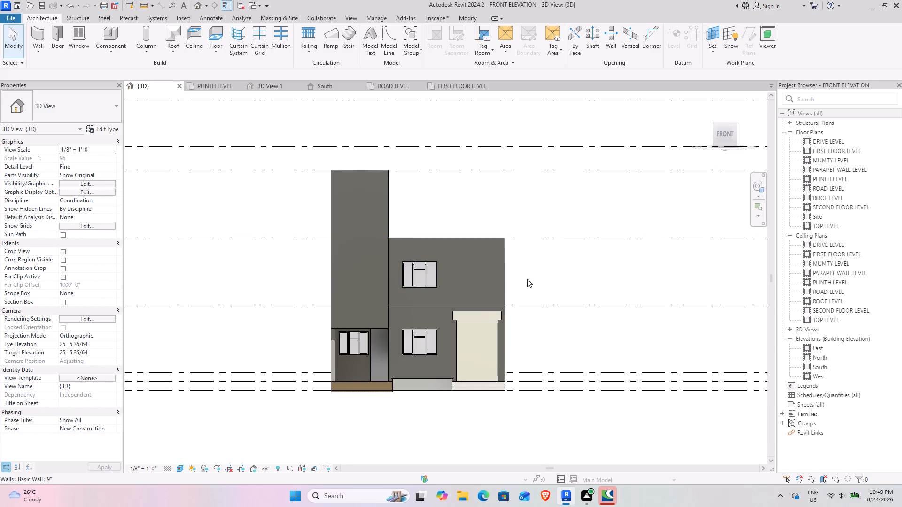
{"action": "middle_click_drag", "start_coordinate": [543, 347], "coordinate": [535, 355]}
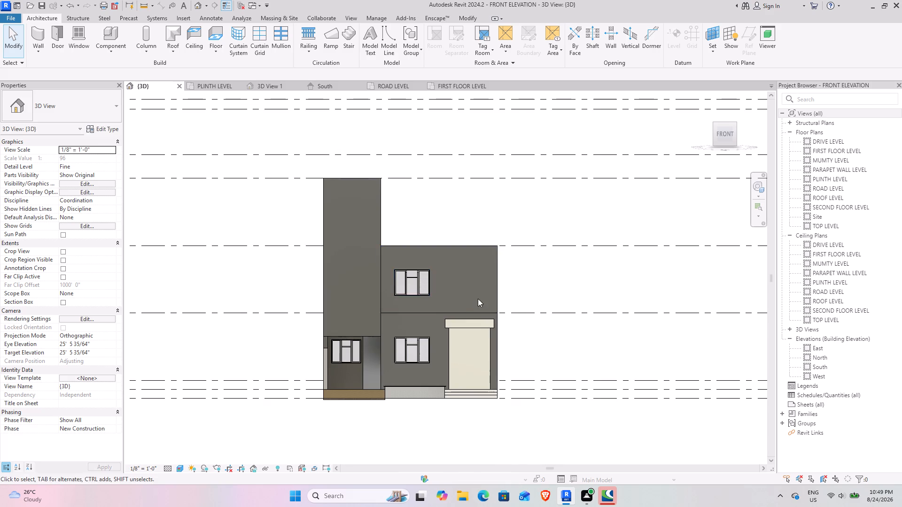
{"action": "scroll", "coordinate": [436, 298], "scroll_direction": "up", "scroll_amount": 4}
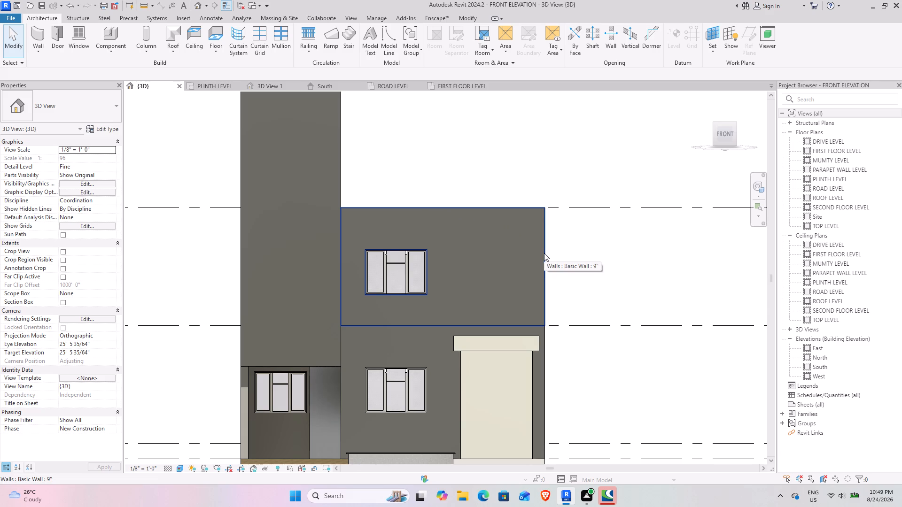
{"action": "left_click", "coordinate": [543, 229]}
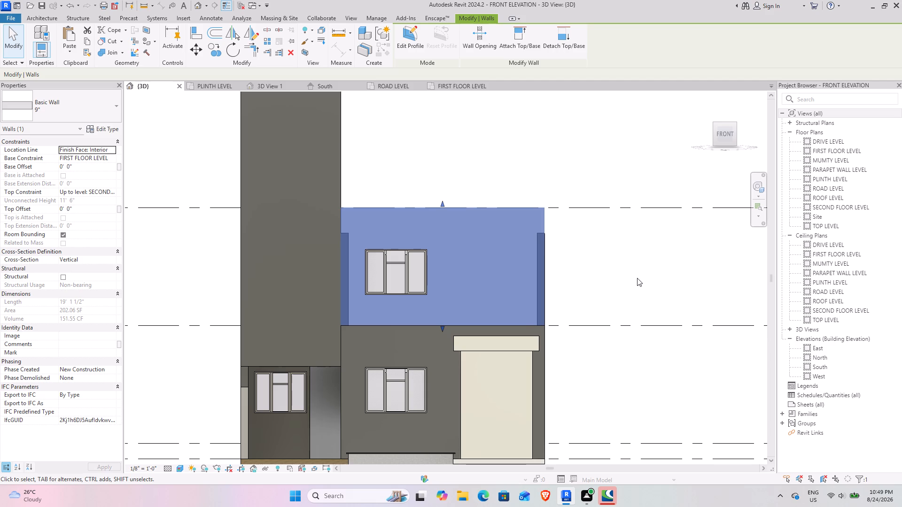
{"action": "left_click", "coordinate": [637, 278]}
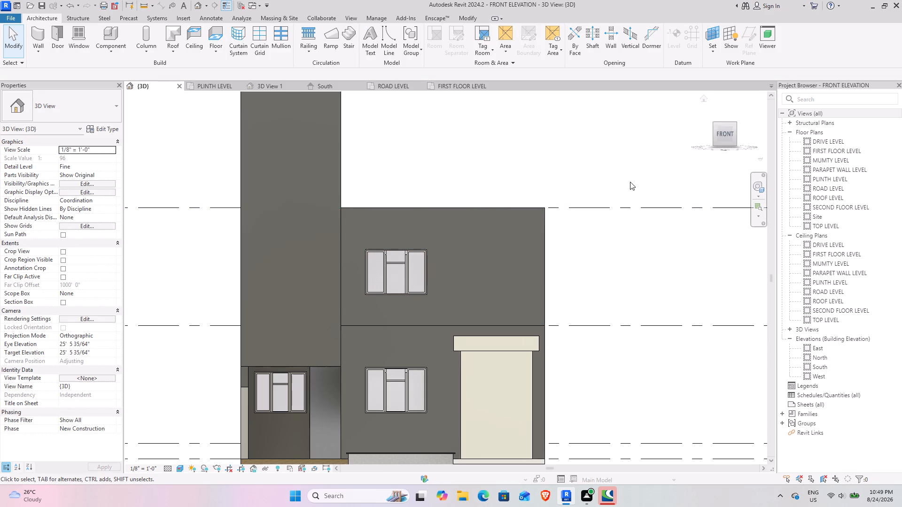
Check the stepped side walls and projecting front from the front-right corner, returning to the face-on front view.
{"action": "scroll", "coordinate": [634, 204], "scroll_direction": "down", "scroll_amount": 4}
{"action": "middle_click_drag", "start_coordinate": [640, 238], "coordinate": [498, 246]}
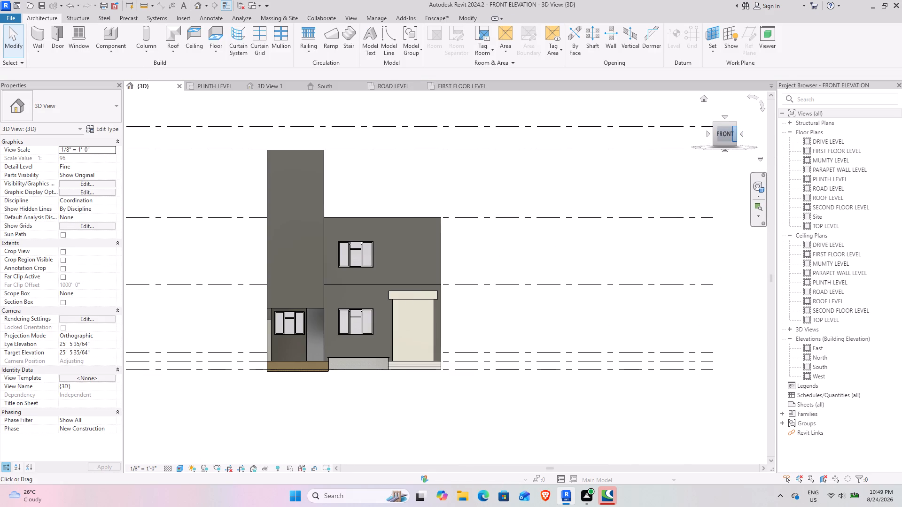
{"action": "left_click", "coordinate": [733, 137]}
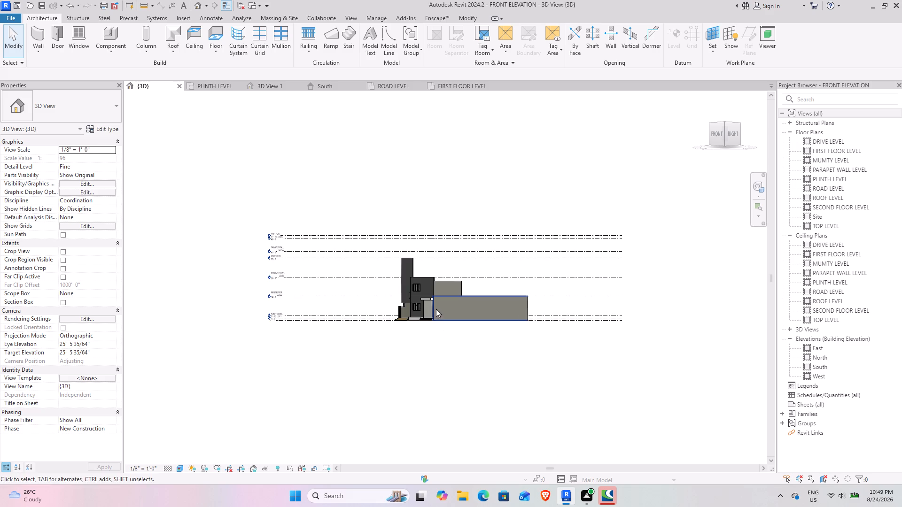
{"action": "scroll", "coordinate": [436, 309], "scroll_direction": "up", "scroll_amount": 12}
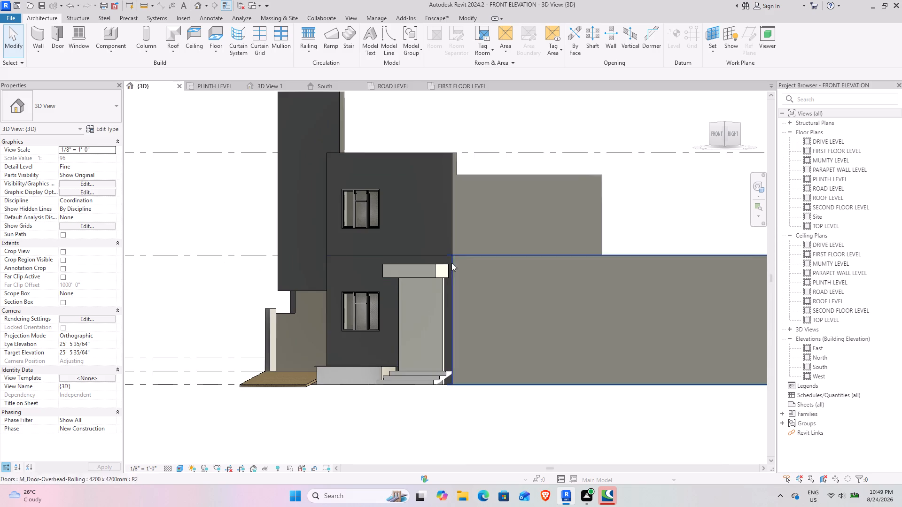
{"action": "scroll", "coordinate": [448, 237], "scroll_direction": "down", "scroll_amount": 5}
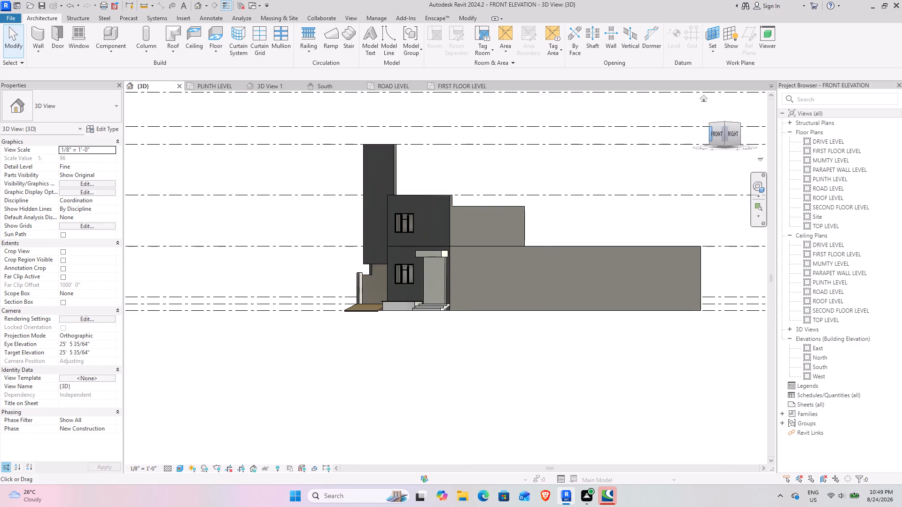
{"action": "left_click", "coordinate": [719, 135]}
{"action": "scroll", "coordinate": [485, 297], "scroll_direction": "up", "scroll_amount": 2}
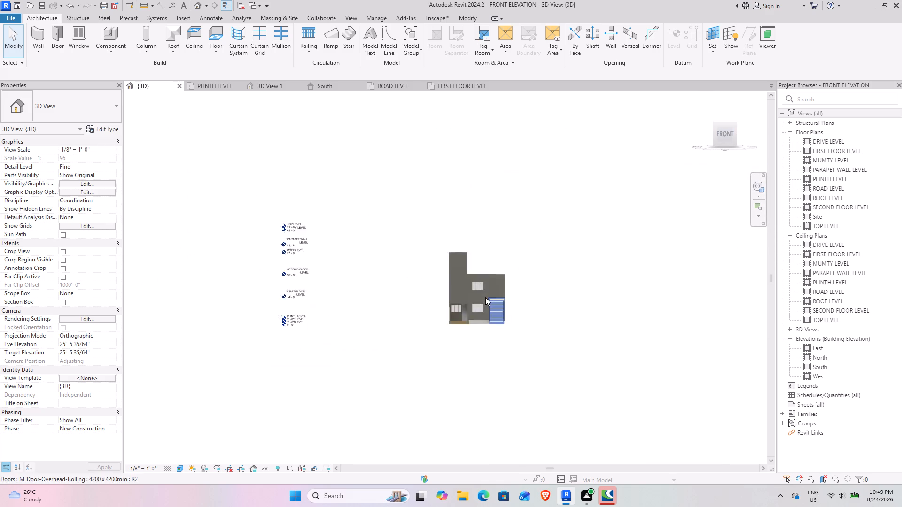
{"action": "scroll", "coordinate": [485, 297], "scroll_direction": "up", "scroll_amount": 6}
{"action": "middle_click_drag", "start_coordinate": [615, 313], "coordinate": [583, 336]}
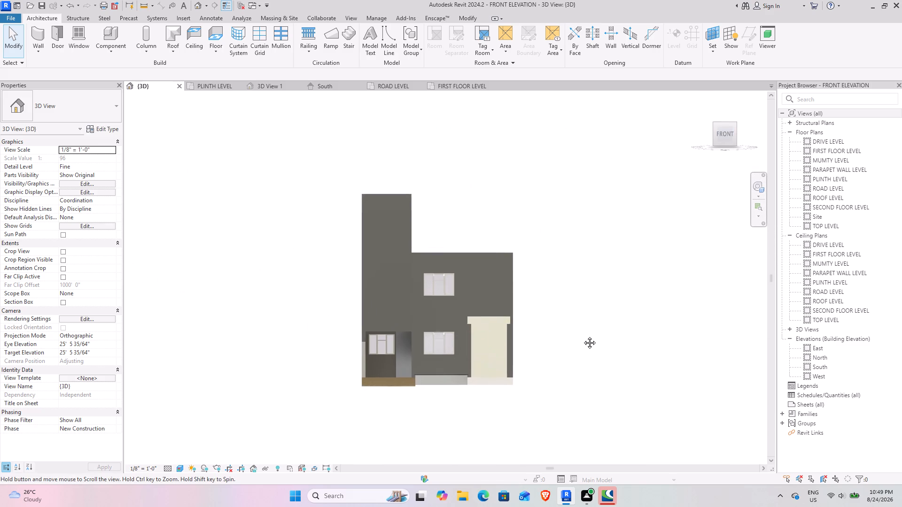
{"action": "middle_click_drag", "start_coordinate": [583, 336], "coordinate": [579, 339]}
Examine the front facade from base to tower top, including an orbited look at the right side walls.
{"action": "scroll", "coordinate": [419, 401], "scroll_direction": "up", "scroll_amount": 2}
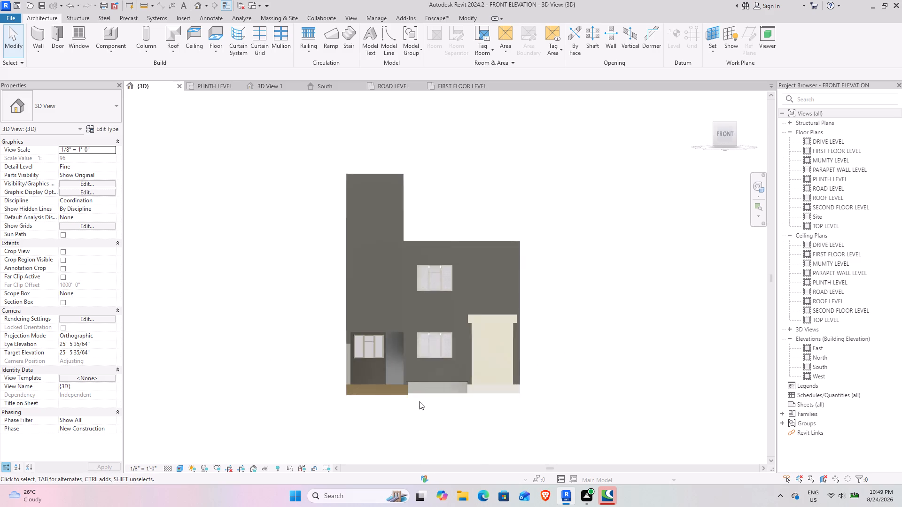
{"action": "scroll", "coordinate": [419, 401], "scroll_direction": "up", "scroll_amount": 6}
{"action": "middle_click_drag", "start_coordinate": [358, 389], "coordinate": [410, 438]}
{"action": "scroll", "coordinate": [365, 325], "scroll_direction": "down", "scroll_amount": 3}
{"action": "middle_click_drag", "start_coordinate": [413, 221], "coordinate": [392, 331]}
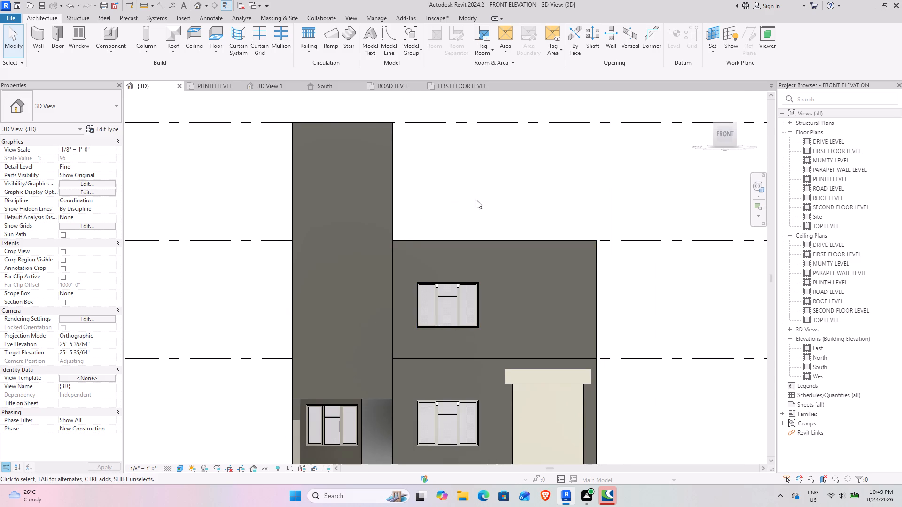
{"action": "scroll", "coordinate": [513, 162], "scroll_direction": "down", "scroll_amount": 3}
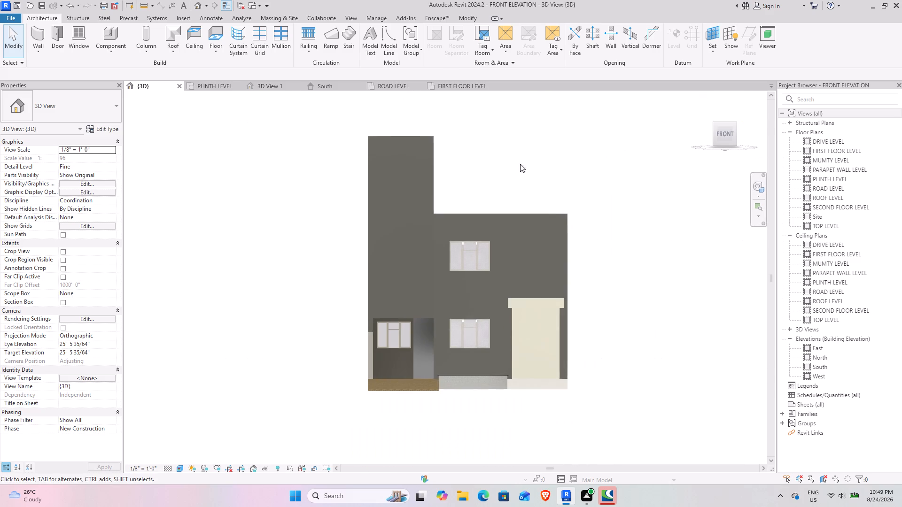
{"action": "middle_click_drag", "start_coordinate": [533, 167], "coordinate": [509, 194]}
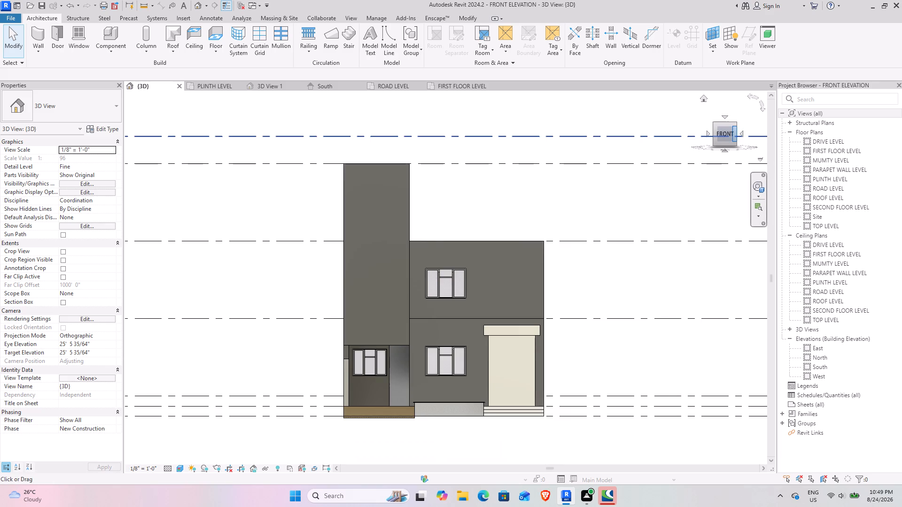
{"action": "left_click_drag", "start_coordinate": [733, 138], "coordinate": [718, 134]}
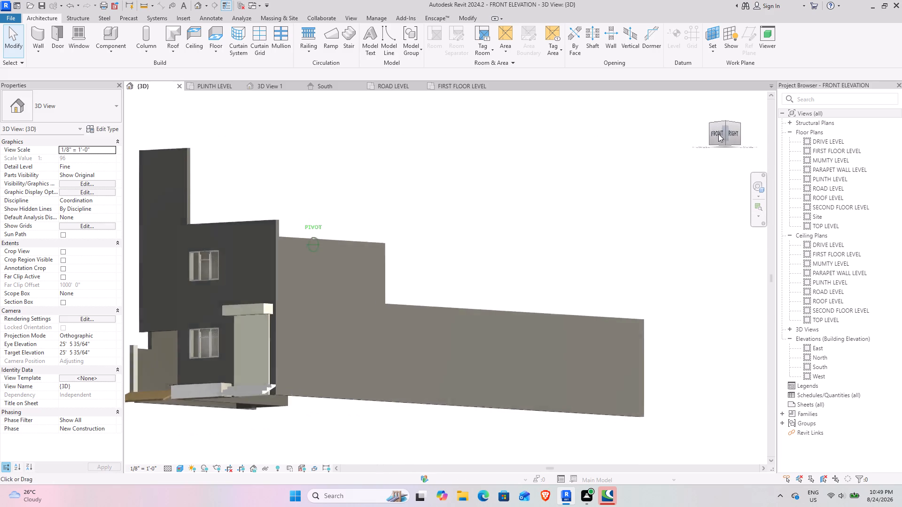
{"action": "left_click_drag", "start_coordinate": [718, 134], "coordinate": [139, 144]}
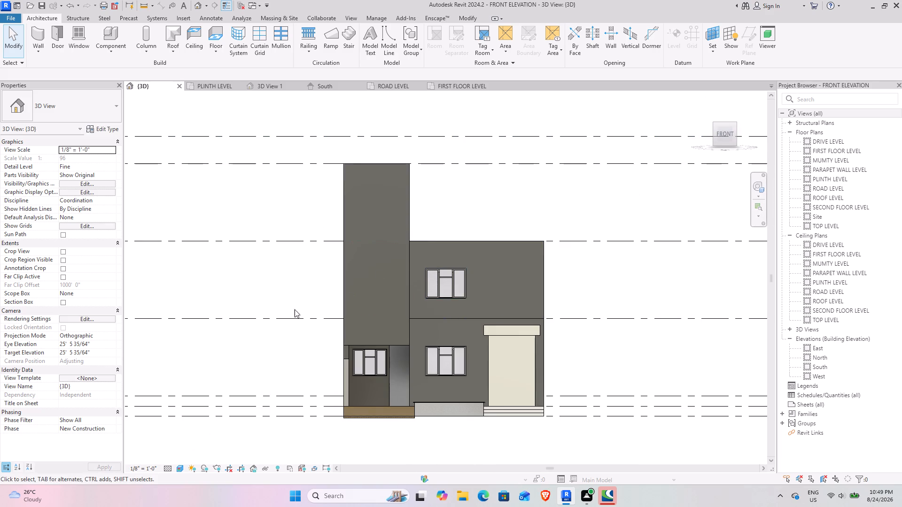
Inspect the tall 9" tower wall above the recessed entrance, checking its lower edge, base offset and top constraint.
{"action": "middle_click_drag", "start_coordinate": [349, 374], "coordinate": [340, 315]}
{"action": "scroll", "coordinate": [347, 282], "scroll_direction": "up", "scroll_amount": 2}
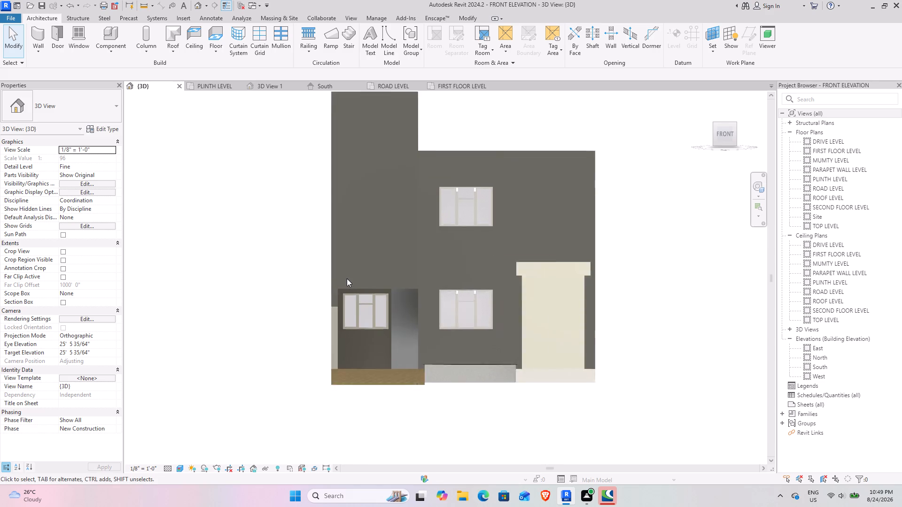
{"action": "scroll", "coordinate": [347, 278], "scroll_direction": "up", "scroll_amount": 6}
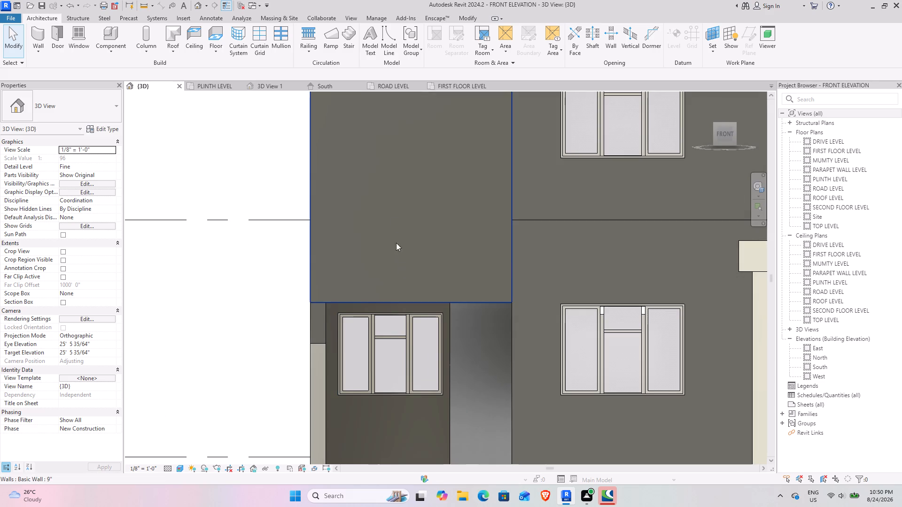
{"action": "scroll", "coordinate": [377, 187], "scroll_direction": "down", "scroll_amount": 4}
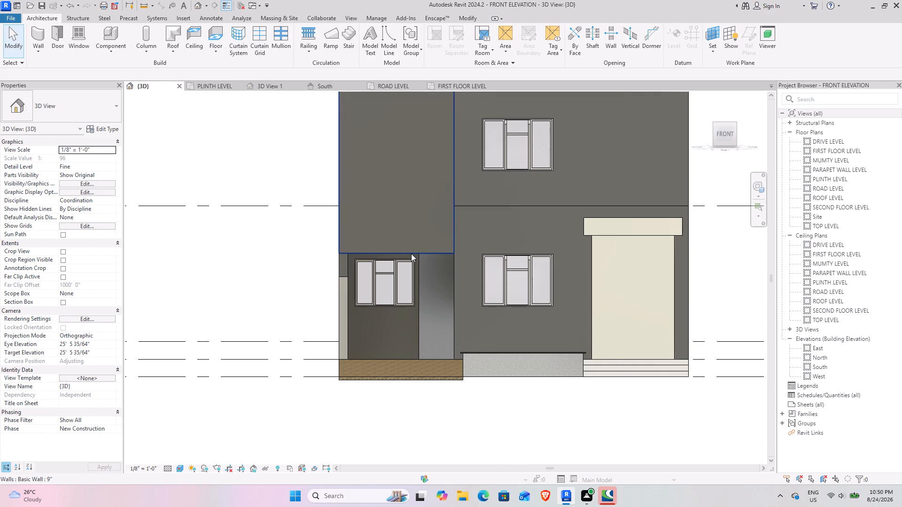
{"action": "left_click", "coordinate": [411, 253]}
{"action": "scroll", "coordinate": [249, 235], "scroll_direction": "down", "scroll_amount": 3}
{"action": "middle_click_drag", "start_coordinate": [248, 221], "coordinate": [230, 294]}
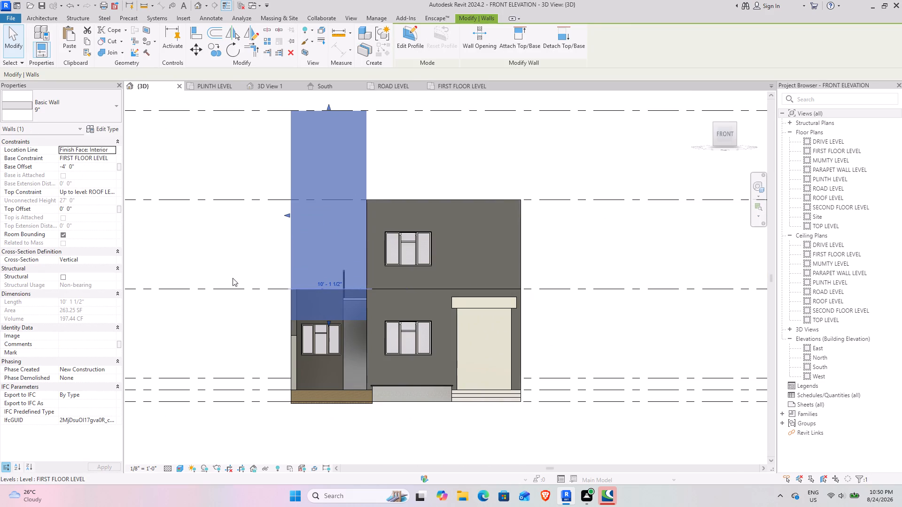
{"action": "left_click", "coordinate": [248, 239]}
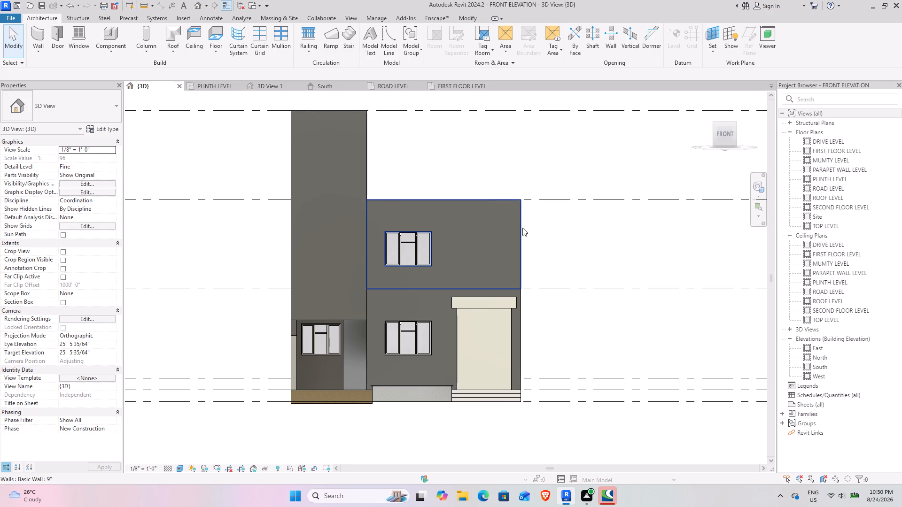
Compare the first-floor front wall with the ground-floor 9" wall around the window and overhead rolling door.
{"action": "left_click", "coordinate": [522, 226]}
{"action": "left_click", "coordinate": [605, 236]}
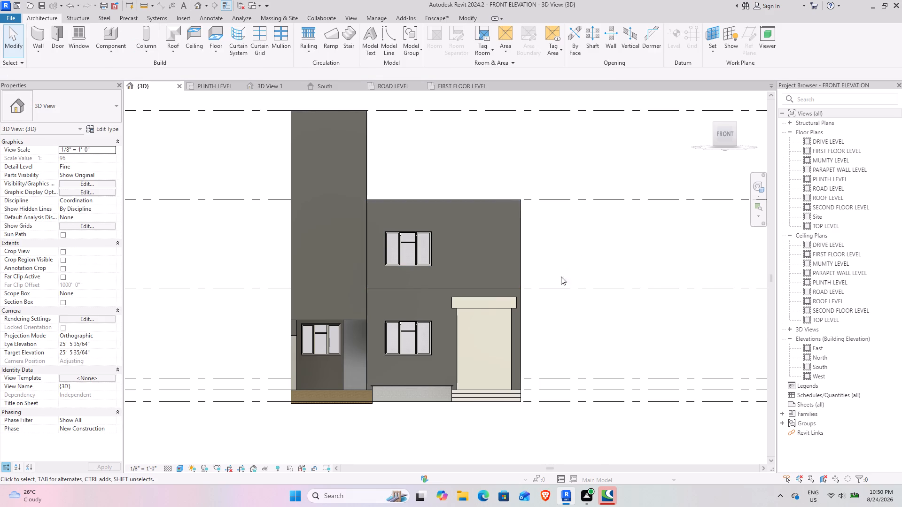
{"action": "left_click", "coordinate": [525, 332]}
{"action": "left_click", "coordinate": [584, 318]}
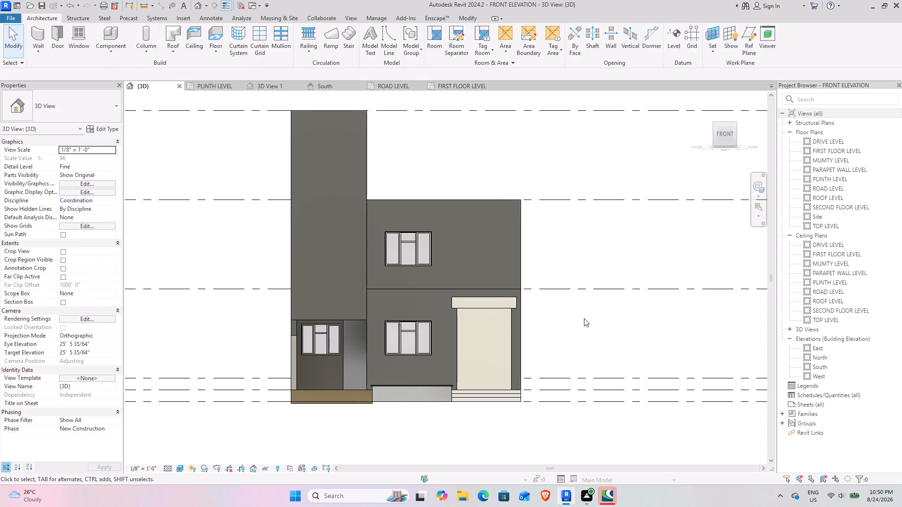
{"action": "left_click", "coordinate": [365, 333]}
{"action": "scroll", "coordinate": [469, 395], "scroll_direction": "up", "scroll_amount": 1}
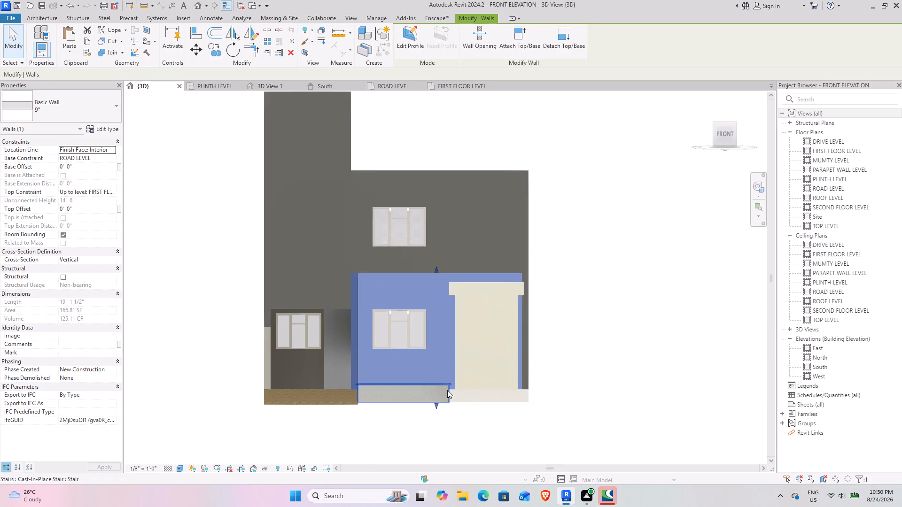
{"action": "scroll", "coordinate": [447, 381], "scroll_direction": "up", "scroll_amount": 7}
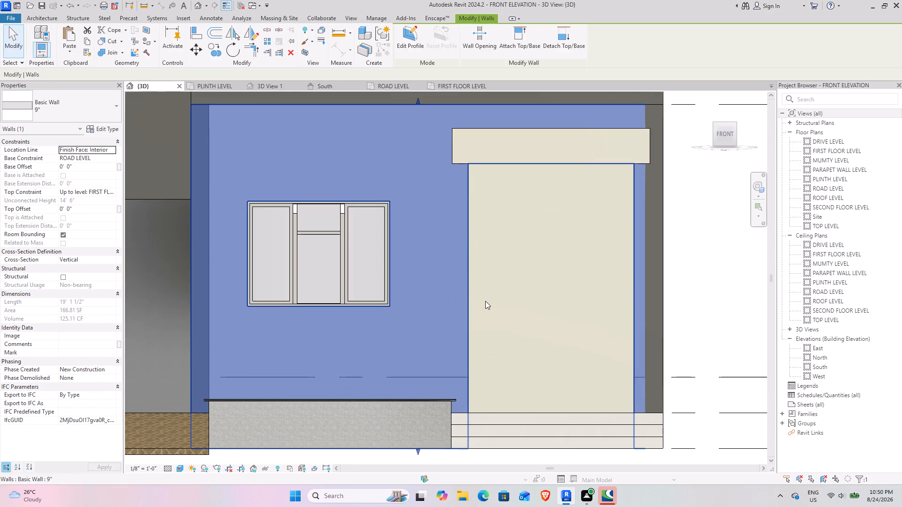
{"action": "scroll", "coordinate": [394, 242], "scroll_direction": "down", "scroll_amount": 3}
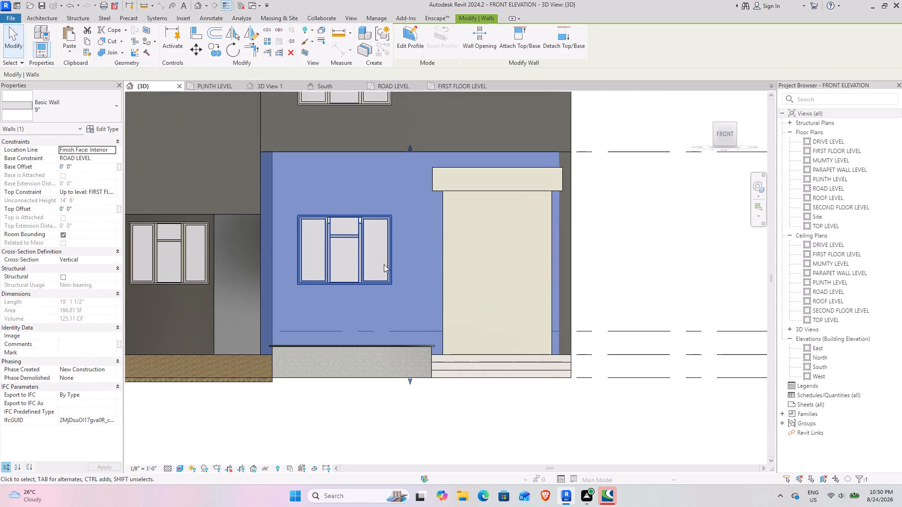
{"action": "scroll", "coordinate": [532, 274], "scroll_direction": "down", "scroll_amount": 3}
{"action": "left_click", "coordinate": [628, 253]}
{"action": "middle_click_drag", "start_coordinate": [613, 251], "coordinate": [613, 250]}
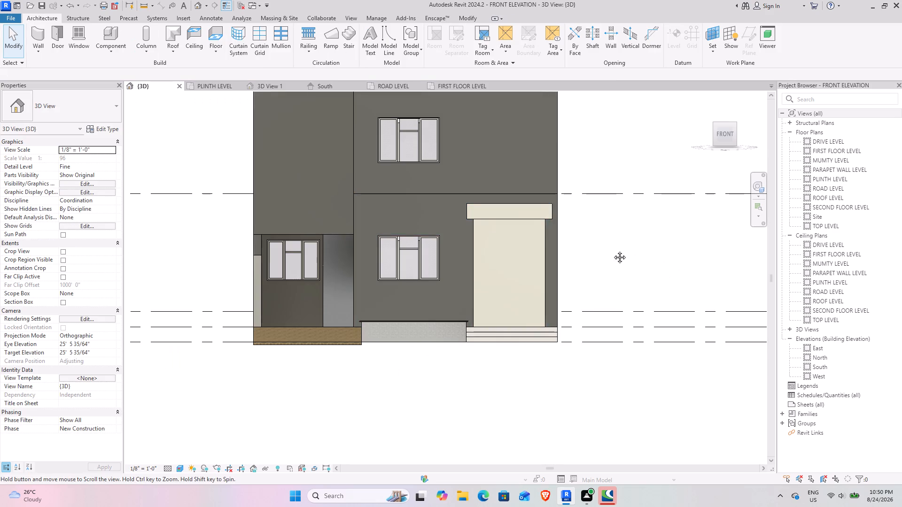
{"action": "middle_click_drag", "start_coordinate": [613, 250], "coordinate": [580, 318]}
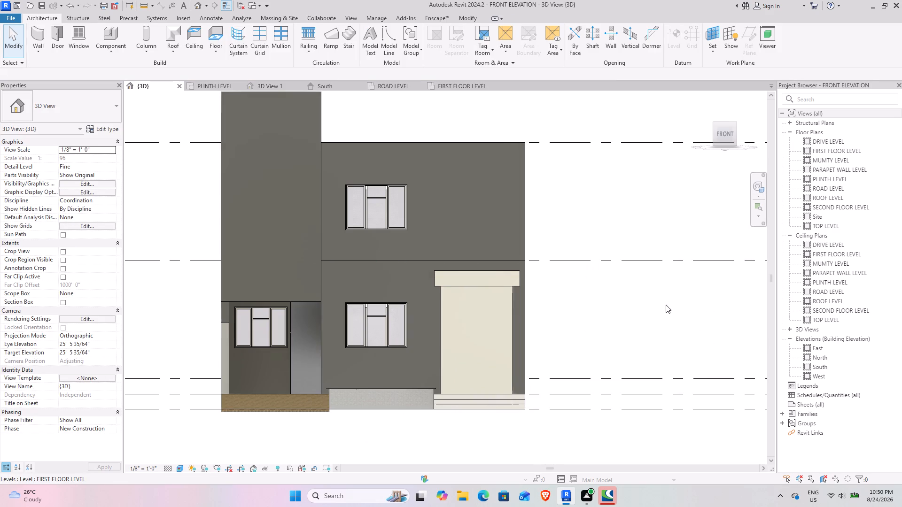
{"action": "middle_click_drag", "start_coordinate": [653, 305], "coordinate": [617, 312]}
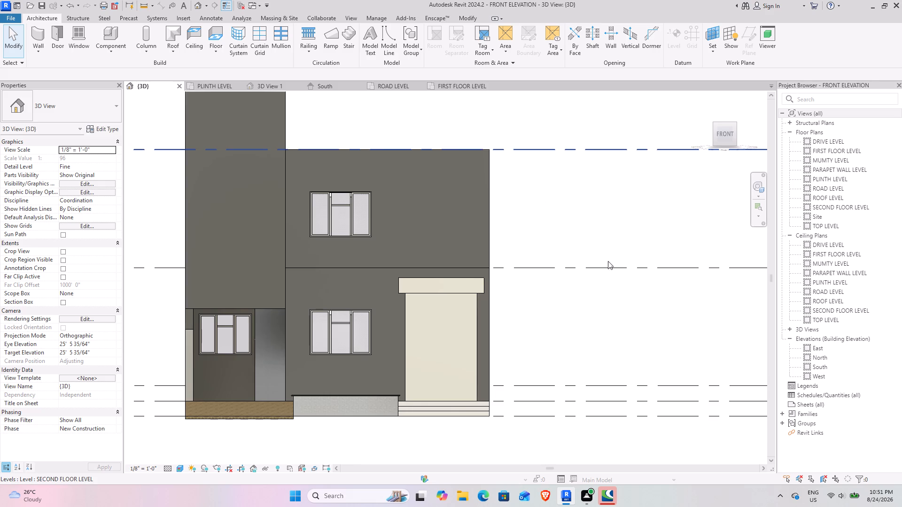
Inspect the first-floor front wall and the ground-floor side wall edges at both ends of the facade.
{"action": "scroll", "coordinate": [590, 218], "scroll_direction": "down", "scroll_amount": 3}
{"action": "middle_click_drag", "start_coordinate": [599, 199], "coordinate": [602, 242]}
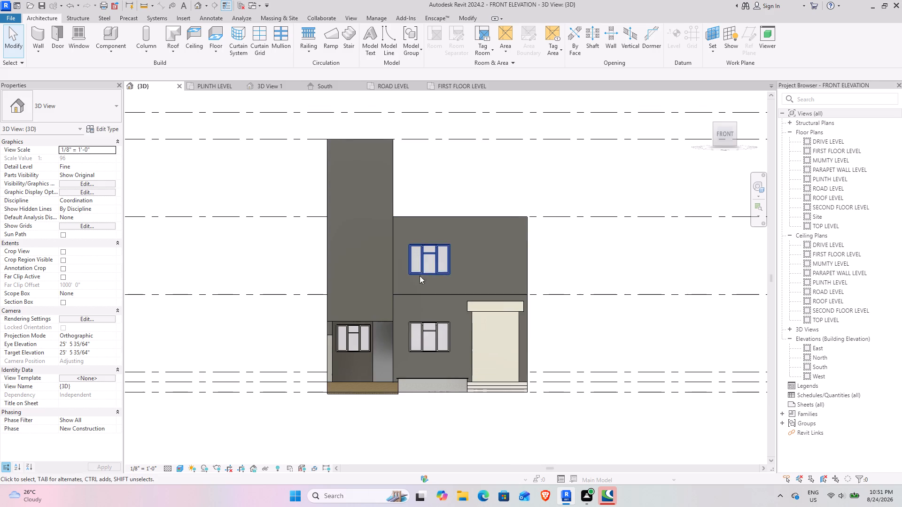
{"action": "left_click", "coordinate": [527, 231]}
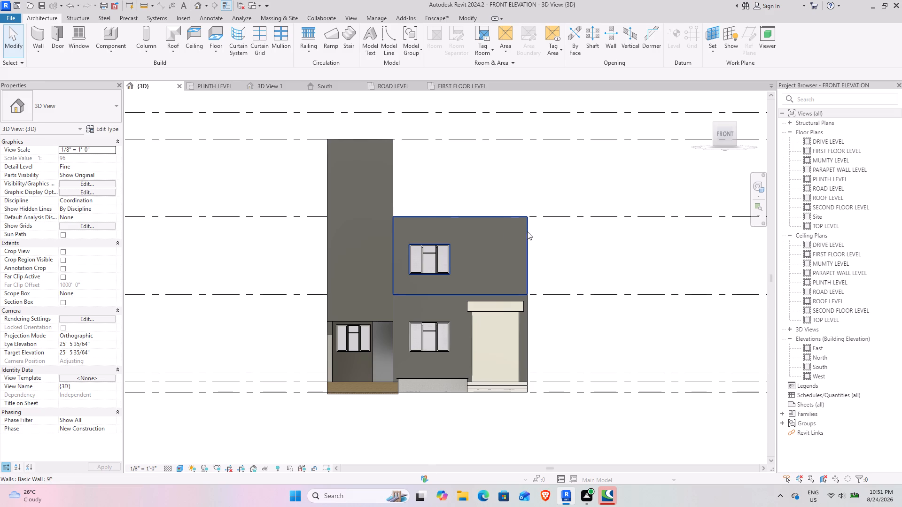
{"action": "left_click", "coordinate": [591, 256]}
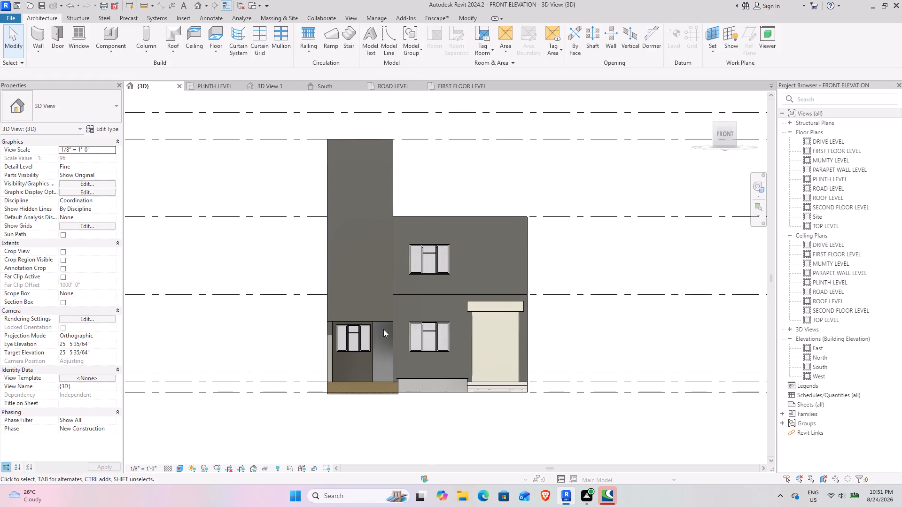
{"action": "left_click", "coordinate": [331, 328]}
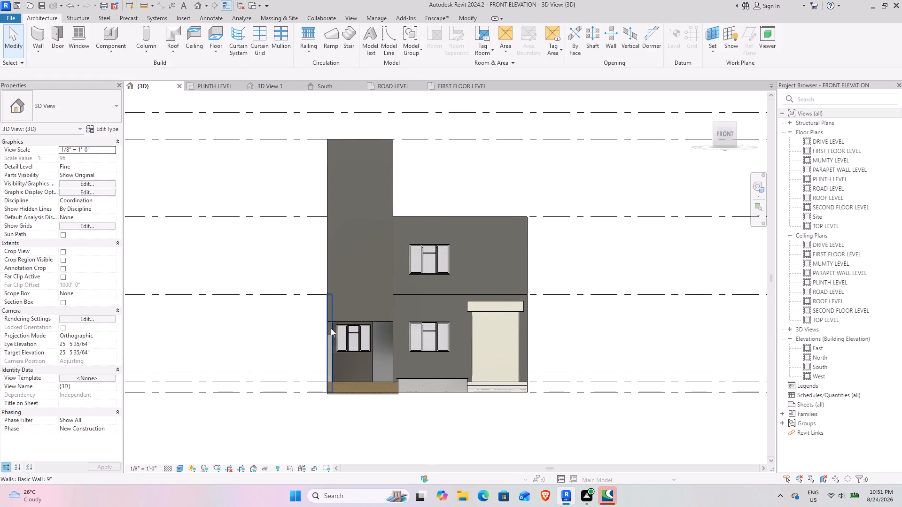
{"action": "left_click", "coordinate": [649, 327]}
{"action": "left_click", "coordinate": [527, 341]}
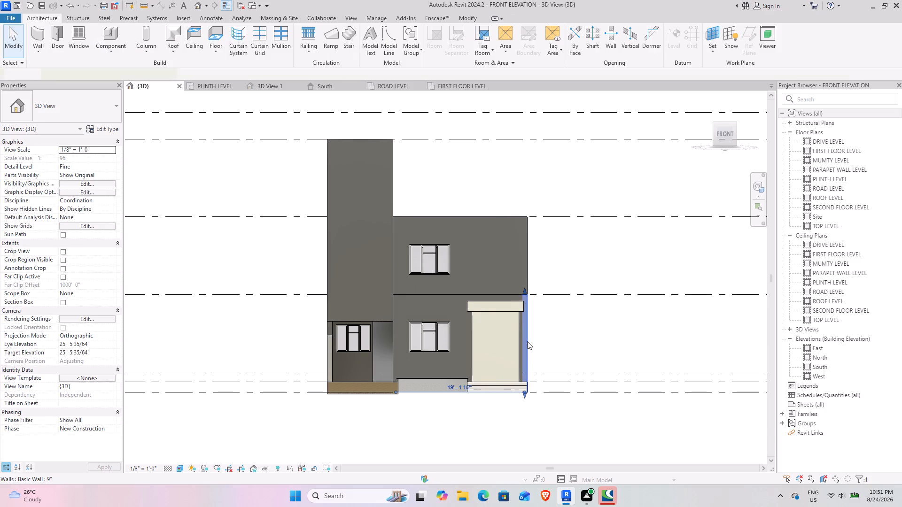
{"action": "left_click", "coordinate": [642, 173]}
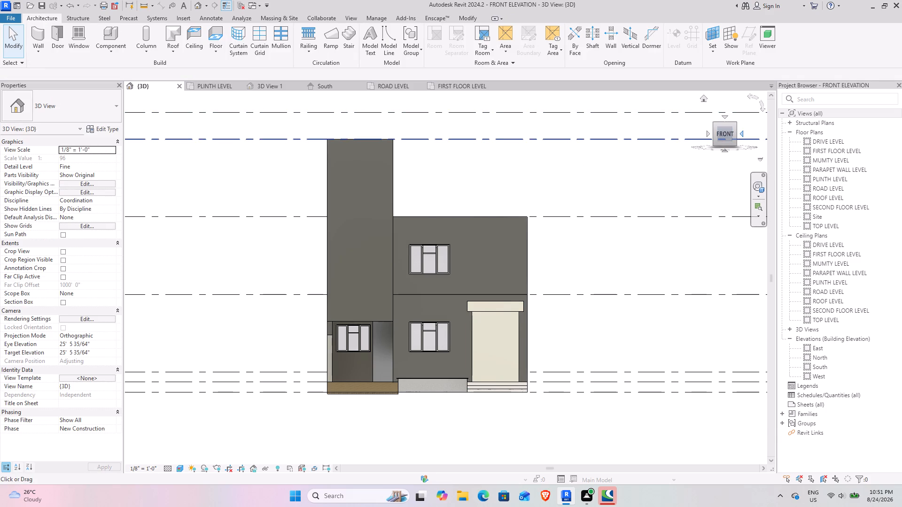
Orbit to the front-right corner and examine the tower, the projecting first-floor front wall and its window.
{"action": "left_click_drag", "start_coordinate": [734, 137], "coordinate": [680, 137]}
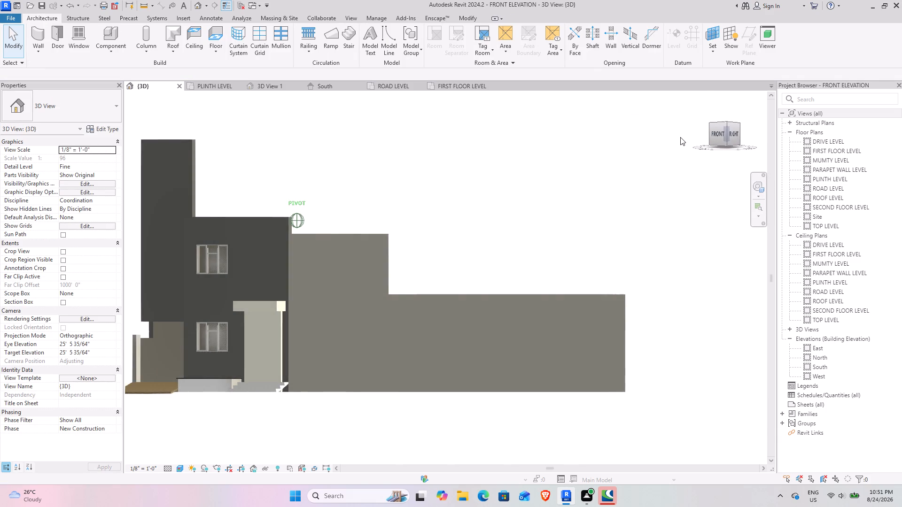
{"action": "left_click_drag", "start_coordinate": [680, 137], "coordinate": [650, 136]}
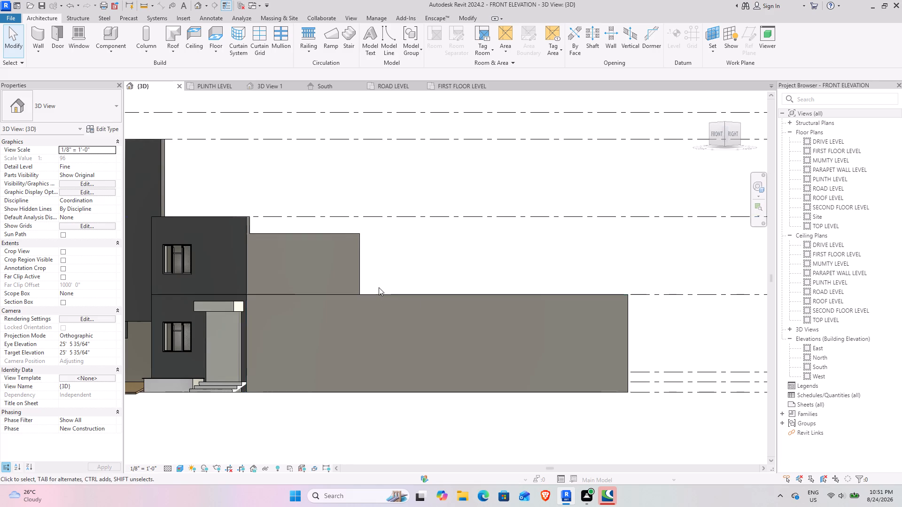
{"action": "scroll", "coordinate": [379, 287], "scroll_direction": "down", "scroll_amount": 2}
{"action": "middle_click_drag", "start_coordinate": [377, 286], "coordinate": [512, 303]}
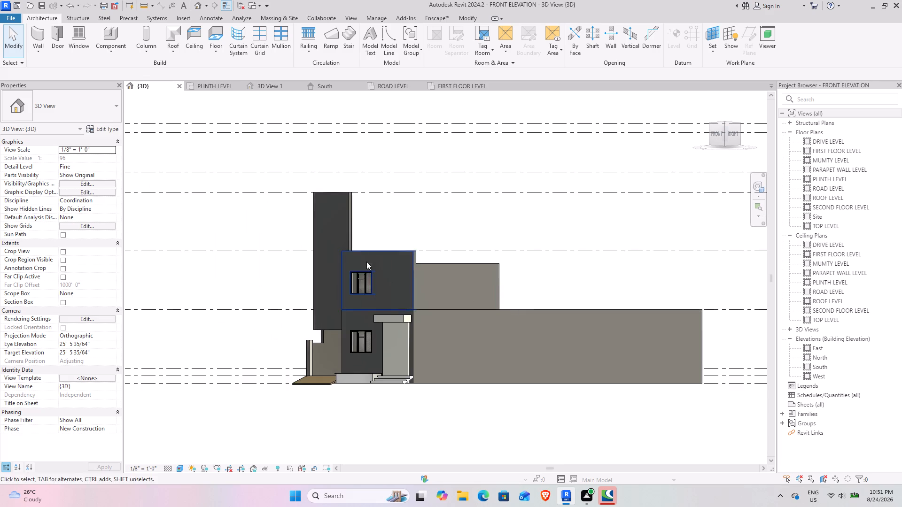
{"action": "scroll", "coordinate": [354, 244], "scroll_direction": "up", "scroll_amount": 10}
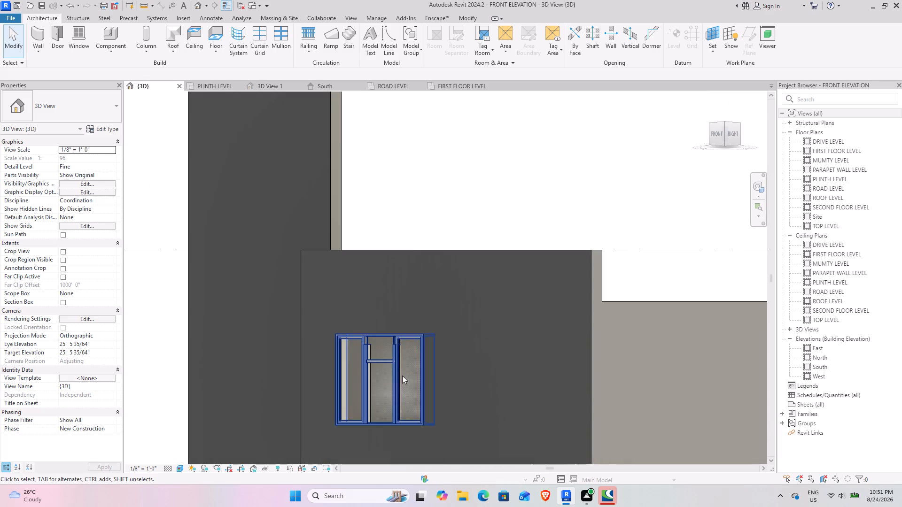
{"action": "middle_click_drag", "start_coordinate": [396, 374], "coordinate": [387, 256]}
{"action": "scroll", "coordinate": [387, 269], "scroll_direction": "down", "scroll_amount": 2}
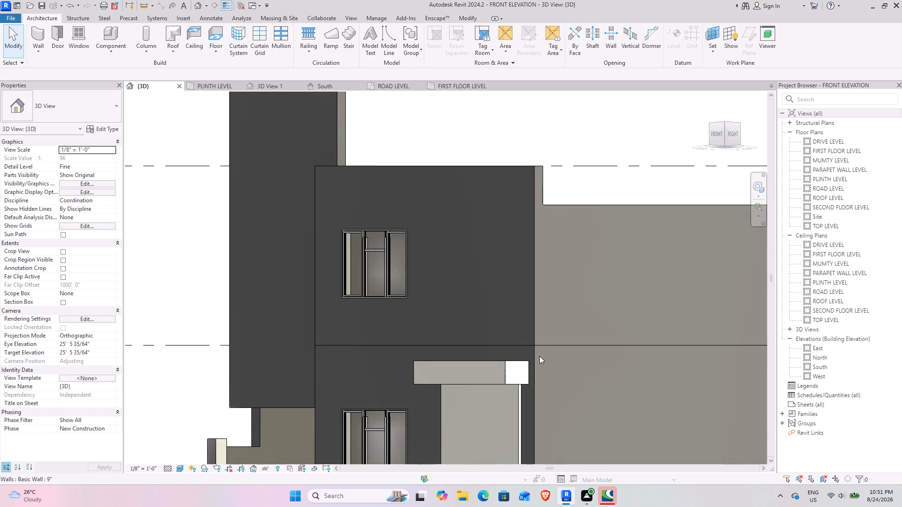
Examine the stepped side walls and the constraints of the long ground-floor 9" side wall, returning to the front view.
{"action": "scroll", "coordinate": [539, 356], "scroll_direction": "down", "scroll_amount": 2}
{"action": "middle_click_drag", "start_coordinate": [629, 360], "coordinate": [300, 327]}
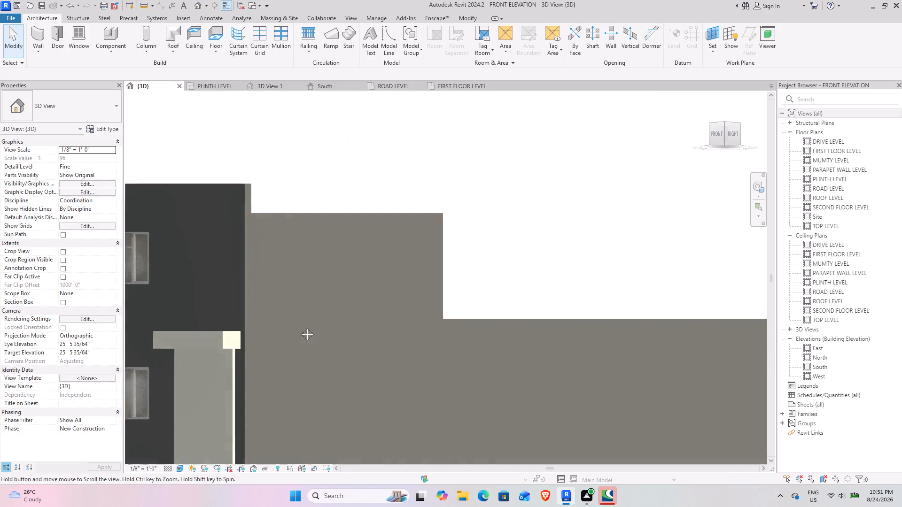
{"action": "middle_click_drag", "start_coordinate": [300, 327], "coordinate": [290, 325]}
{"action": "scroll", "coordinate": [617, 292], "scroll_direction": "down", "scroll_amount": 3}
{"action": "middle_click_drag", "start_coordinate": [715, 329], "coordinate": [421, 329]}
{"action": "left_click", "coordinate": [487, 321]}
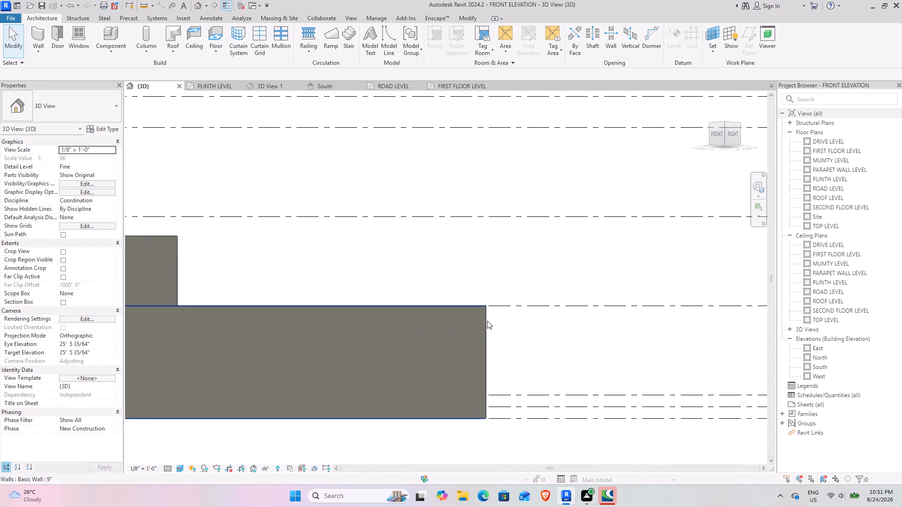
{"action": "scroll", "coordinate": [415, 326], "scroll_direction": "down", "scroll_amount": 4}
{"action": "middle_click_drag", "start_coordinate": [366, 332], "coordinate": [467, 331]}
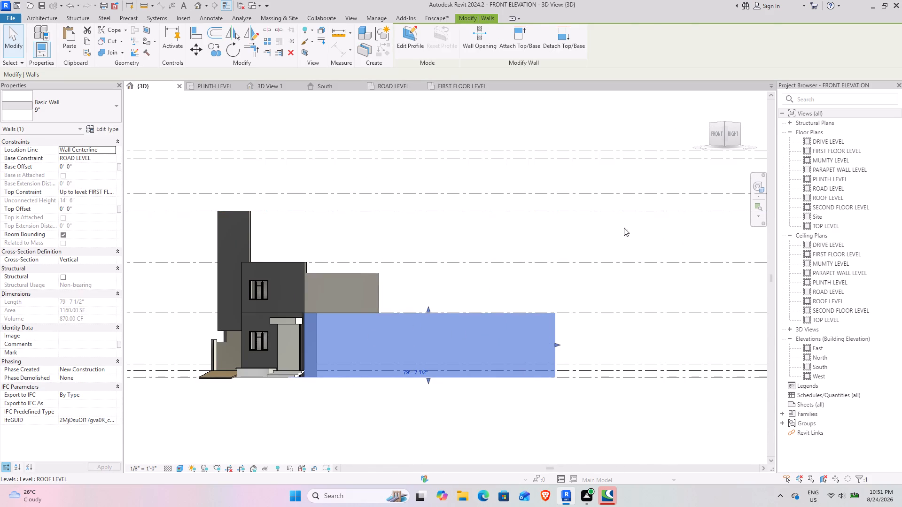
{"action": "left_click", "coordinate": [614, 255]}
{"action": "left_click_drag", "start_coordinate": [724, 133], "coordinate": [762, 133]}
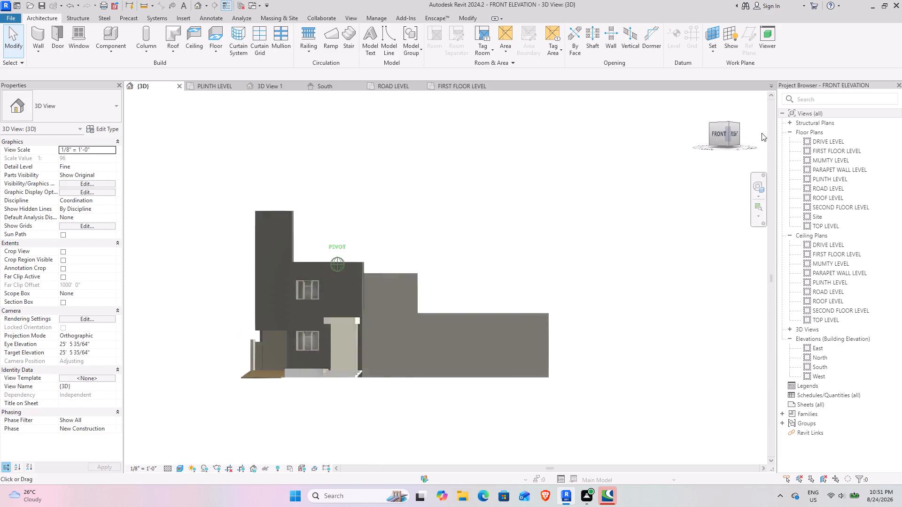
{"action": "left_click_drag", "start_coordinate": [762, 133], "coordinate": [148, 133]}
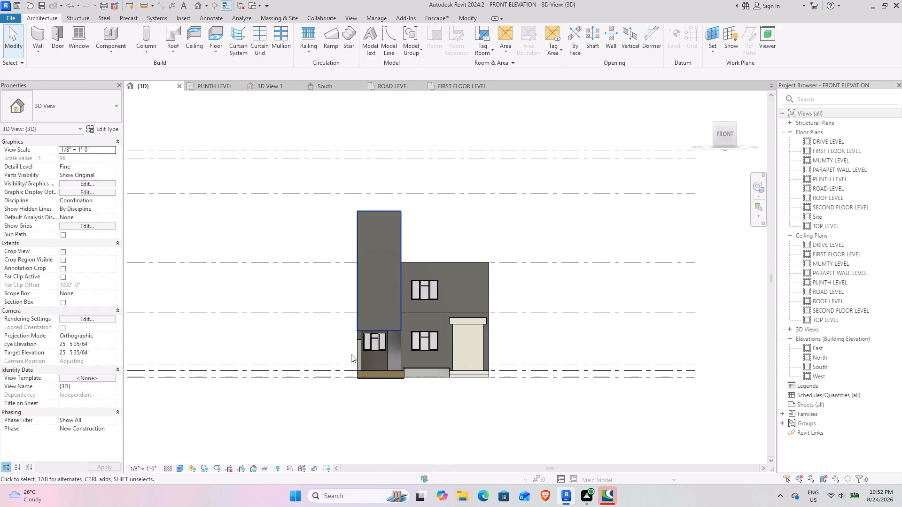
Inspect the first-floor front wall's base and top constraints after viewing the windows and overhead rolling door.
{"action": "scroll", "coordinate": [432, 351], "scroll_direction": "up", "scroll_amount": 8}
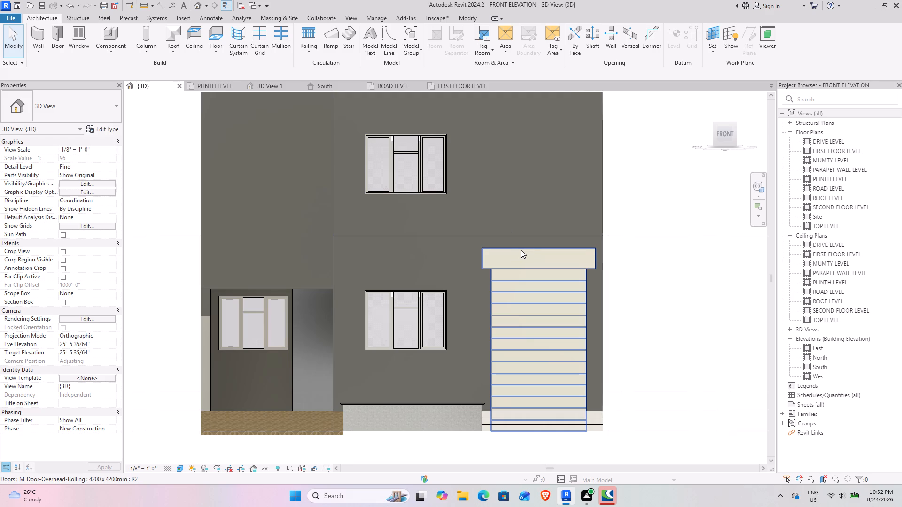
{"action": "scroll", "coordinate": [499, 203], "scroll_direction": "down", "scroll_amount": 3}
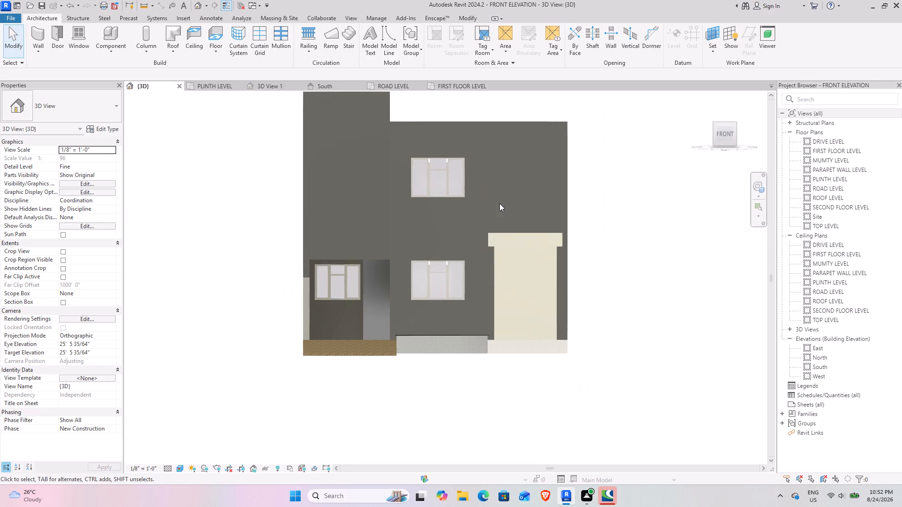
{"action": "middle_click_drag", "start_coordinate": [500, 205], "coordinate": [486, 292]}
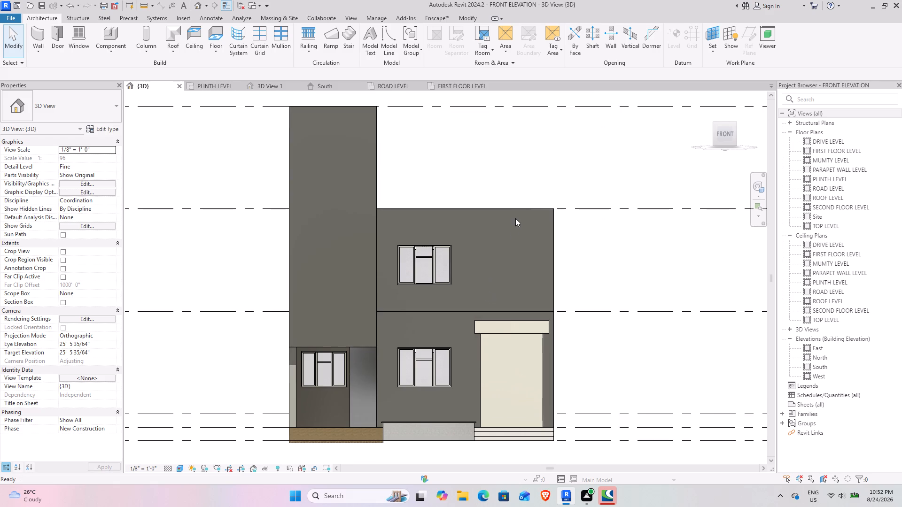
{"action": "left_click", "coordinate": [518, 209]}
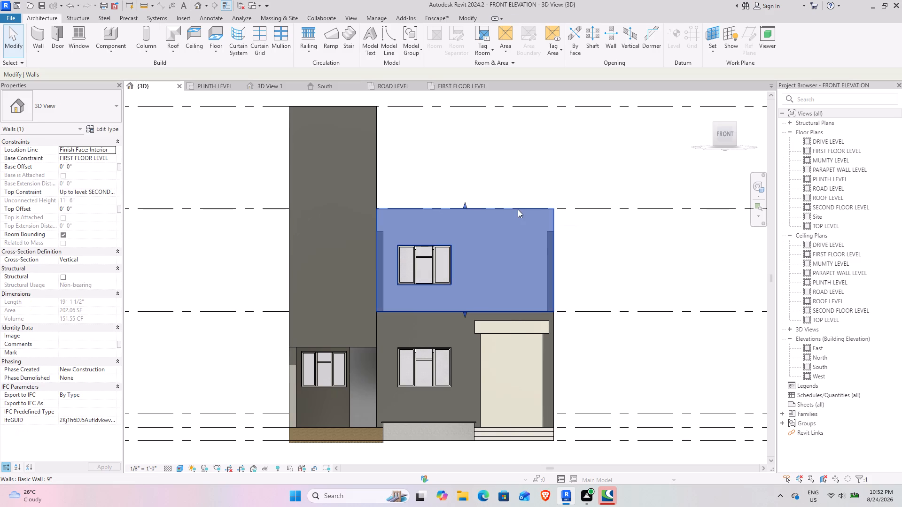
{"action": "left_click", "coordinate": [618, 247]}
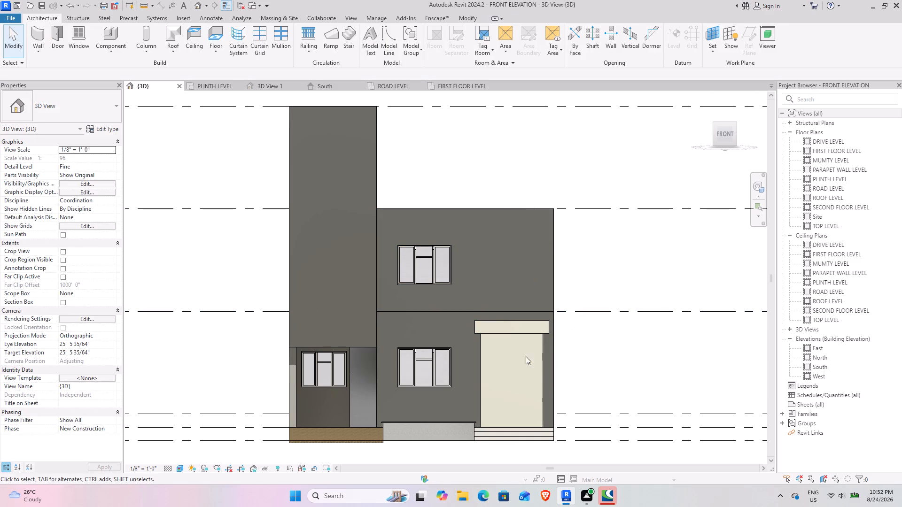
Check the side wall heights against the levels from the right side view, returning to the face-on front view.
{"action": "left_click_drag", "start_coordinate": [735, 132], "coordinate": [654, 119]}
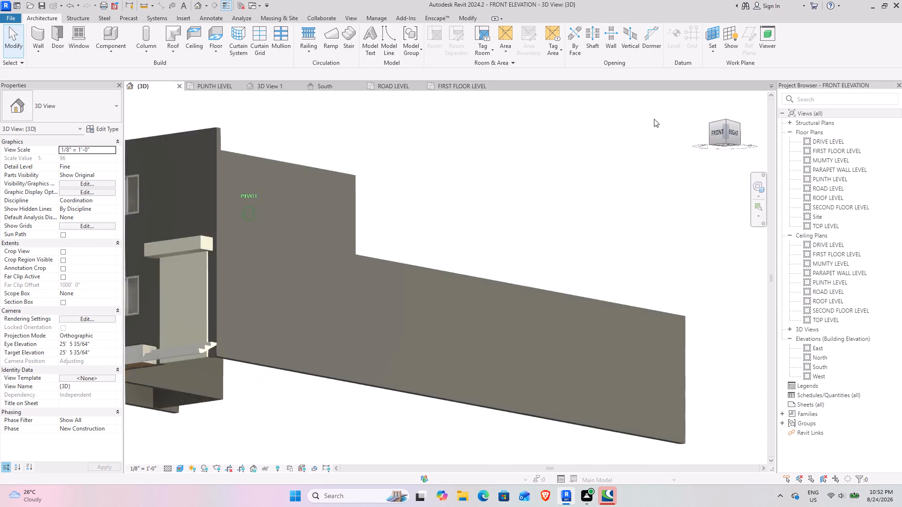
{"action": "left_click_drag", "start_coordinate": [654, 119], "coordinate": [566, 134]}
{"action": "scroll", "coordinate": [590, 257], "scroll_direction": "down", "scroll_amount": 4}
{"action": "middle_click_drag", "start_coordinate": [469, 277], "coordinate": [477, 277]}
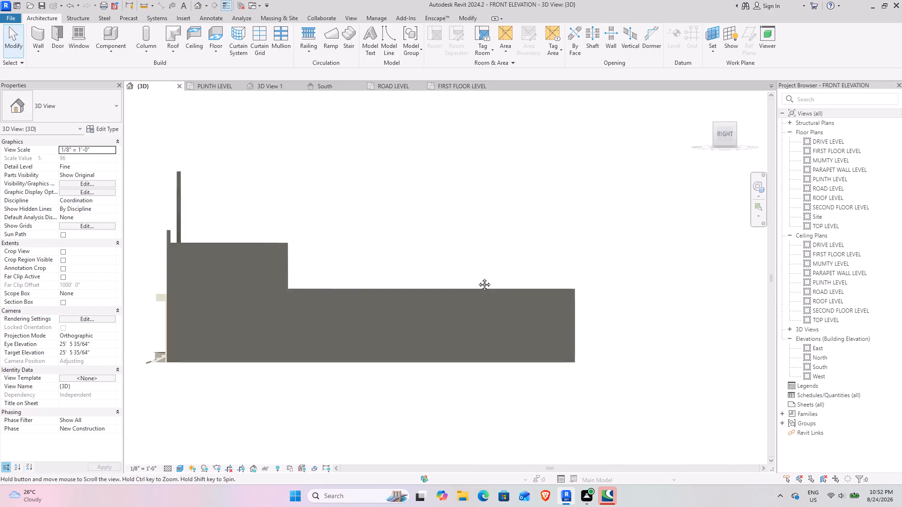
{"action": "middle_click_drag", "start_coordinate": [477, 277], "coordinate": [633, 308]}
{"action": "scroll", "coordinate": [359, 285], "scroll_direction": "up", "scroll_amount": 3}
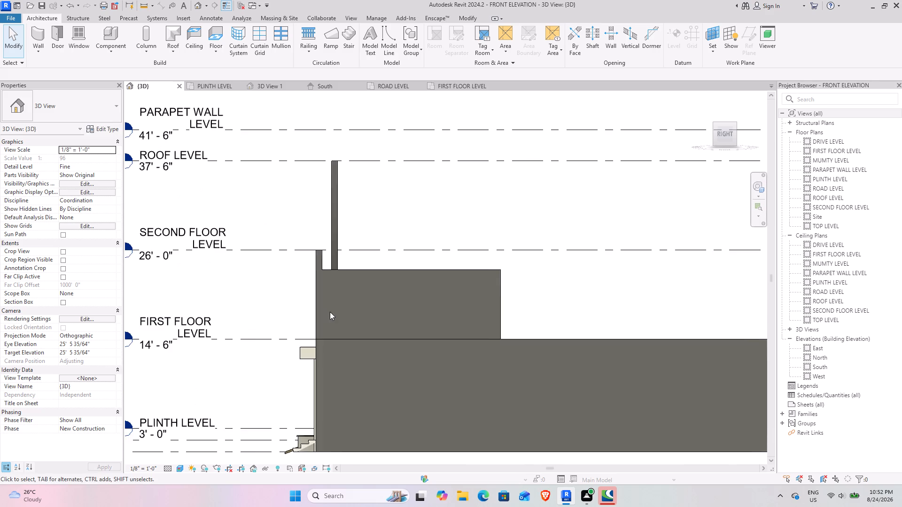
{"action": "scroll", "coordinate": [327, 302], "scroll_direction": "down", "scroll_amount": 3}
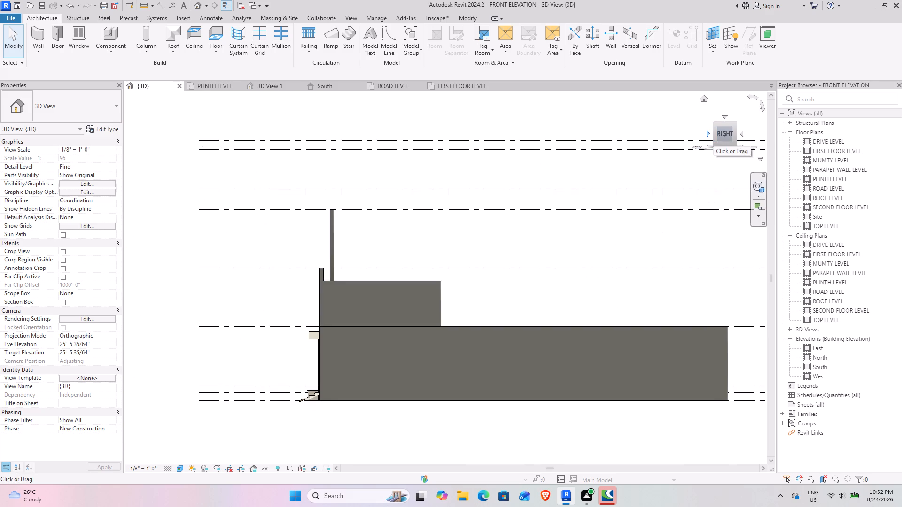
{"action": "left_click_drag", "start_coordinate": [715, 134], "coordinate": [762, 134]}
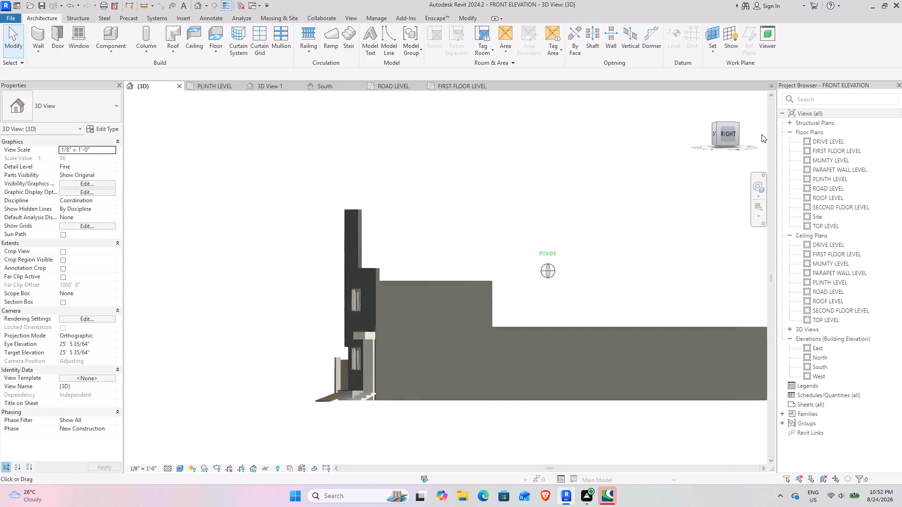
{"action": "left_click_drag", "start_coordinate": [762, 134], "coordinate": [241, 130]}
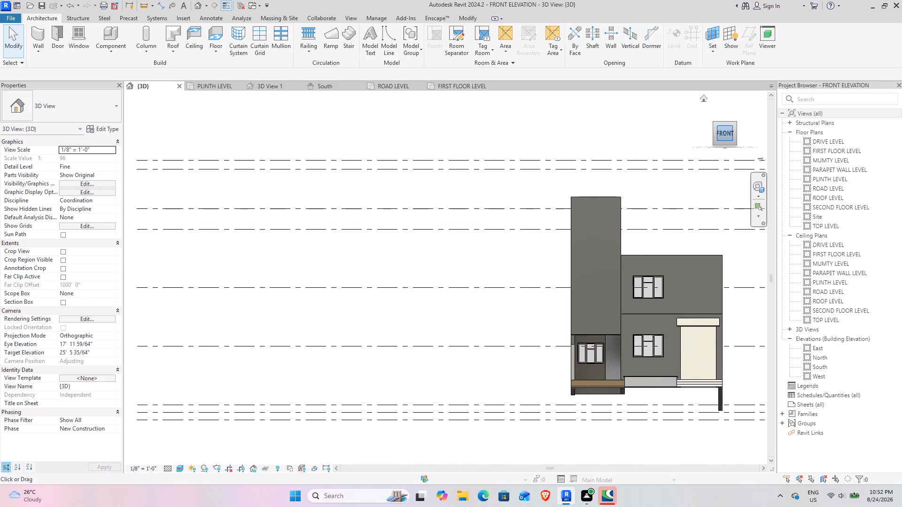
{"action": "left_click_drag", "start_coordinate": [724, 146], "coordinate": [724, 169]}
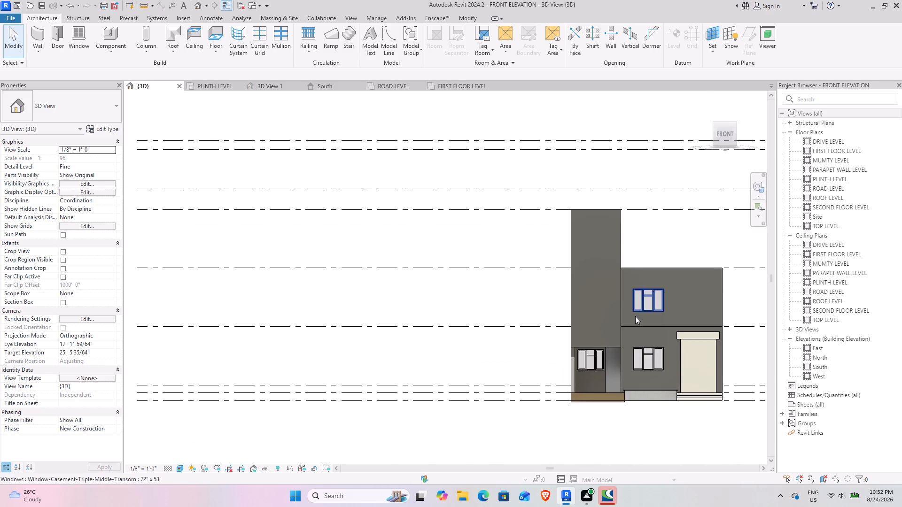
Study the front facade around the recessed entrance, tower wall, stacked windows and rolling door.
{"action": "middle_click_drag", "start_coordinate": [630, 316], "coordinate": [395, 311]}
{"action": "scroll", "coordinate": [440, 370], "scroll_direction": "up", "scroll_amount": 7}
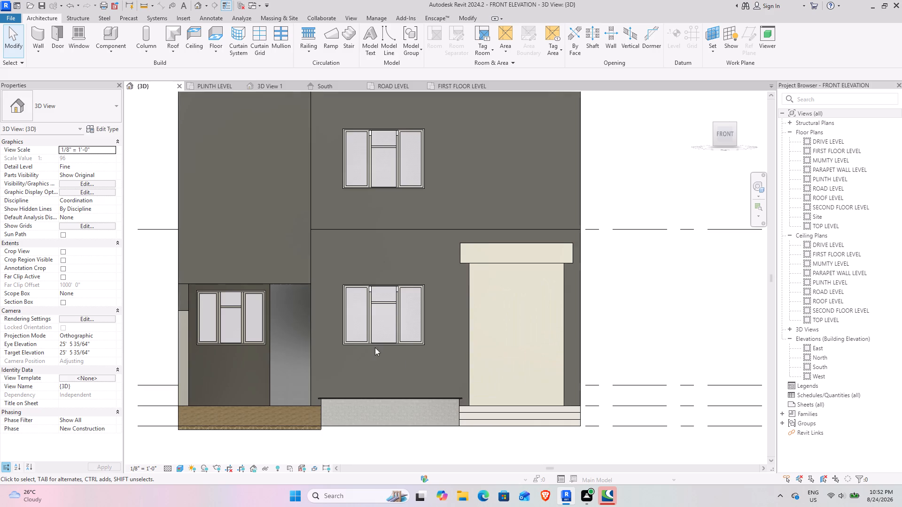
{"action": "scroll", "coordinate": [316, 242], "scroll_direction": "down", "scroll_amount": 4}
{"action": "middle_click_drag", "start_coordinate": [248, 198], "coordinate": [252, 249]}
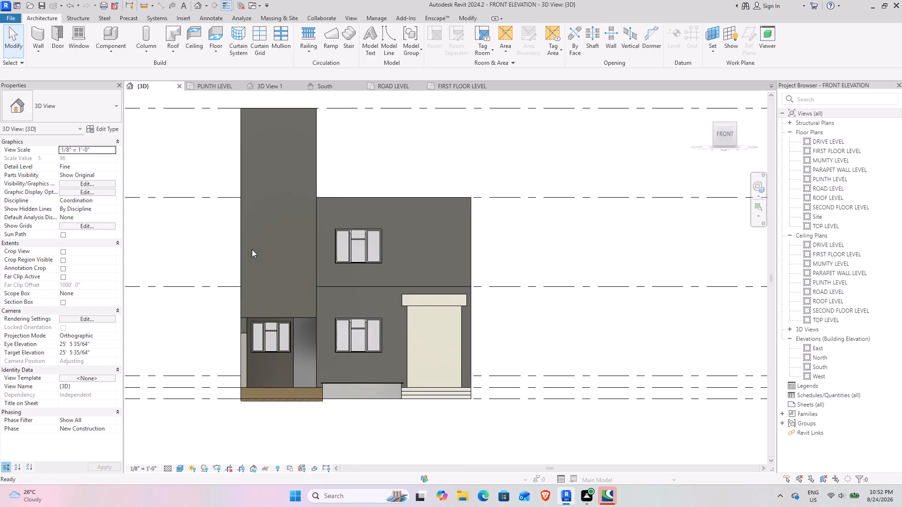
{"action": "middle_click_drag", "start_coordinate": [281, 263], "coordinate": [337, 257]}
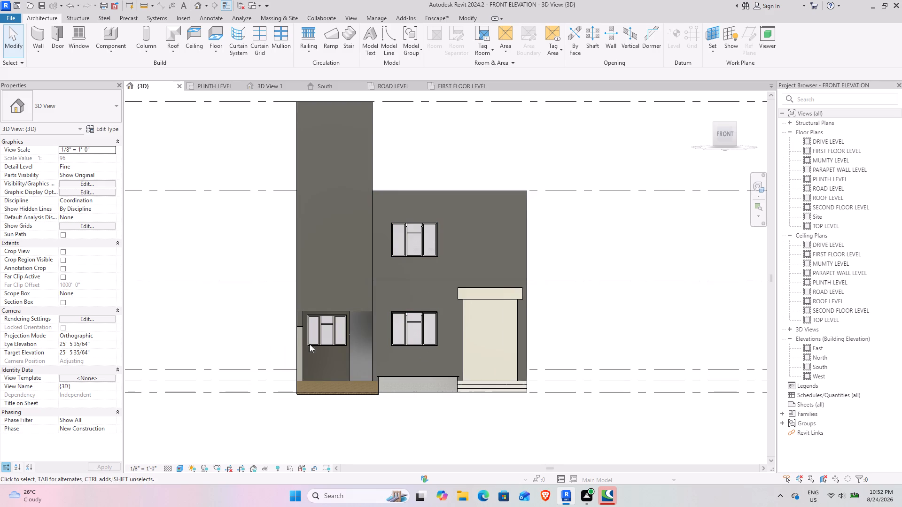
{"action": "scroll", "coordinate": [340, 355], "scroll_direction": "up", "scroll_amount": 6}
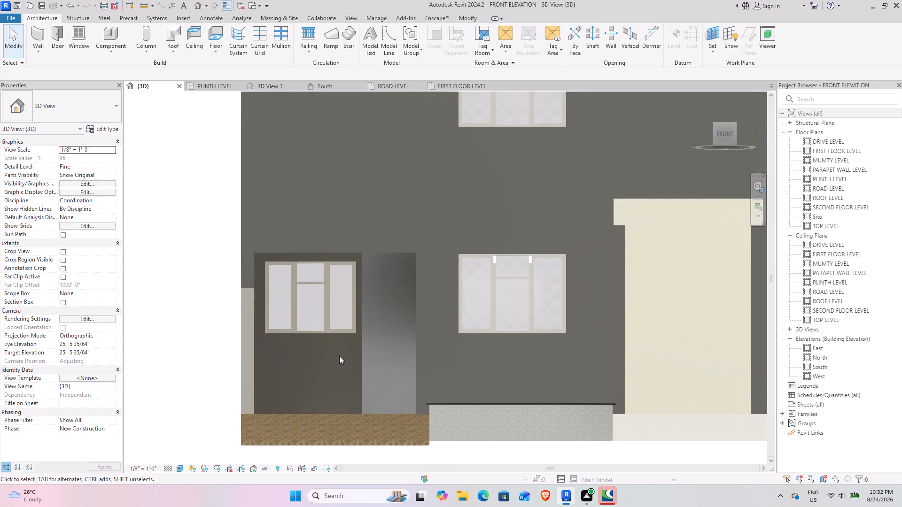
{"action": "scroll", "coordinate": [343, 329], "scroll_direction": "down", "scroll_amount": 8}
{"action": "middle_click_drag", "start_coordinate": [390, 263], "coordinate": [361, 273]}
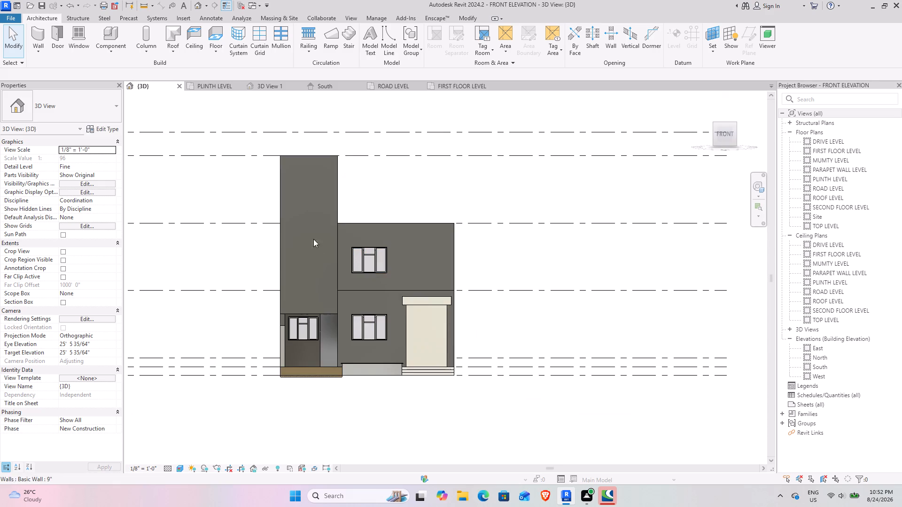
{"action": "scroll", "coordinate": [359, 270], "scroll_direction": "up", "scroll_amount": 7}
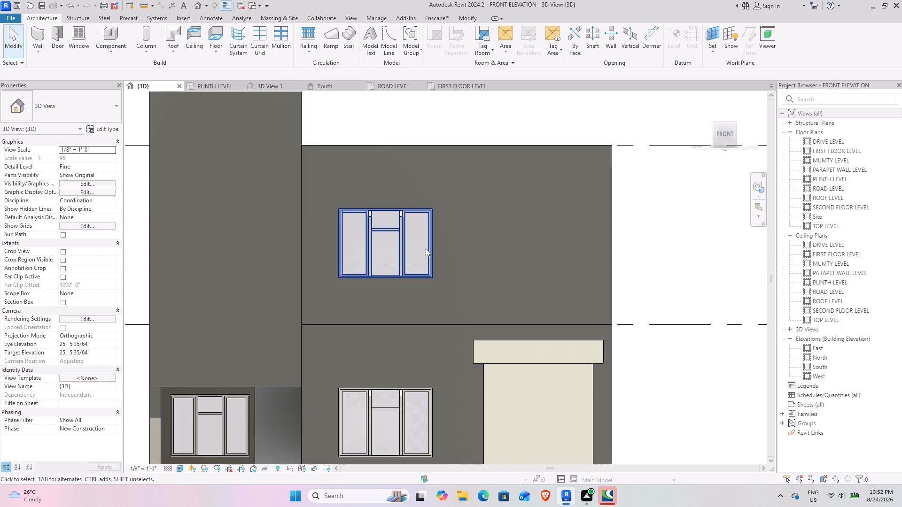
{"action": "scroll", "coordinate": [433, 295], "scroll_direction": "up", "scroll_amount": 3}
{"action": "scroll", "coordinate": [485, 222], "scroll_direction": "down", "scroll_amount": 3}
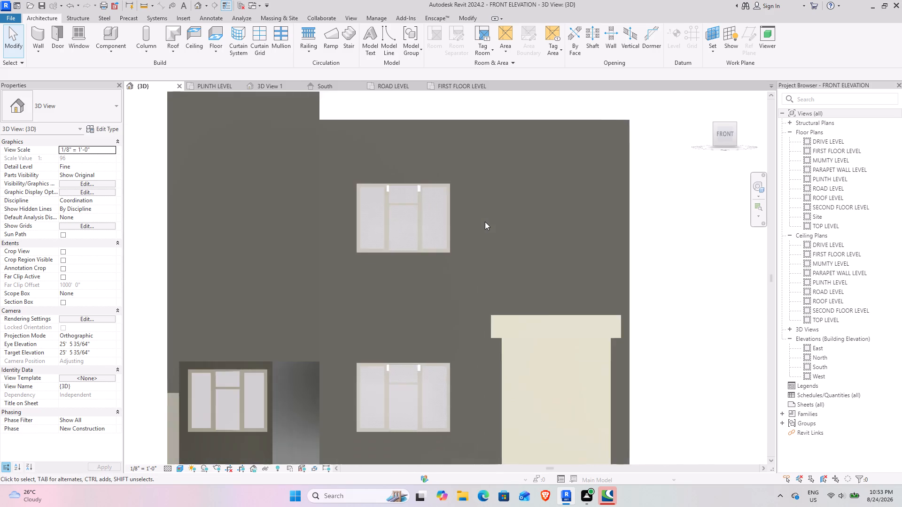
Inspect the properties of the first-floor casement window, the first-floor front wall and the stair inside the recessed entrance.
{"action": "scroll", "coordinate": [485, 222], "scroll_direction": "down", "scroll_amount": 5}
{"action": "middle_click_drag", "start_coordinate": [598, 224], "coordinate": [594, 257]}
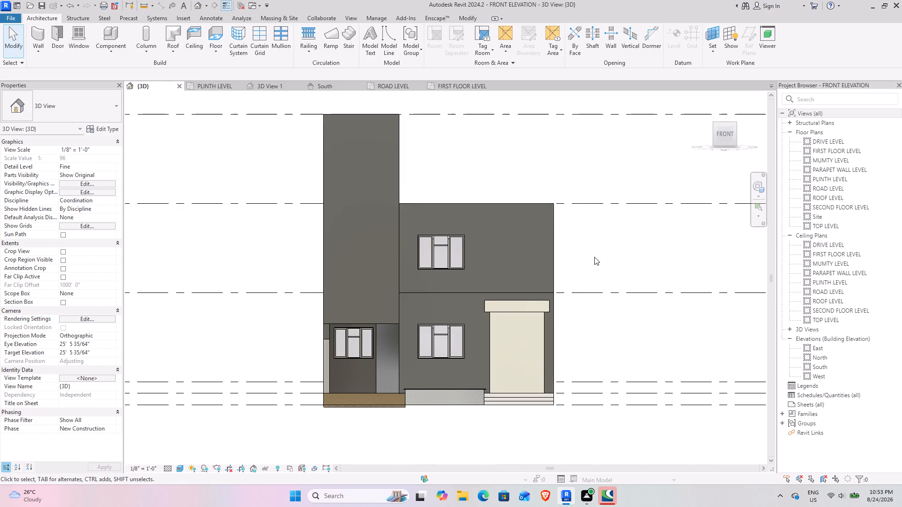
{"action": "middle_click_drag", "start_coordinate": [586, 249], "coordinate": [578, 255]}
{"action": "scroll", "coordinate": [421, 265], "scroll_direction": "up", "scroll_amount": 5}
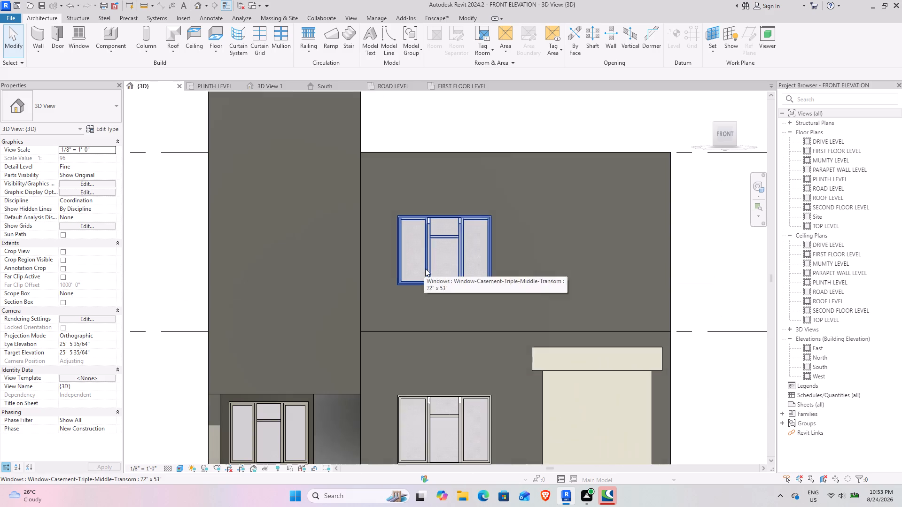
{"action": "left_click", "coordinate": [477, 283]}
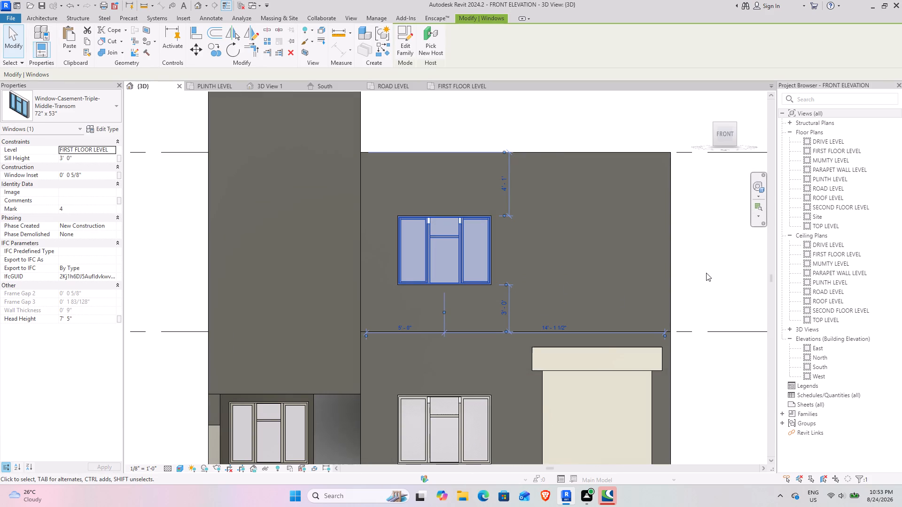
{"action": "left_click", "coordinate": [706, 273]}
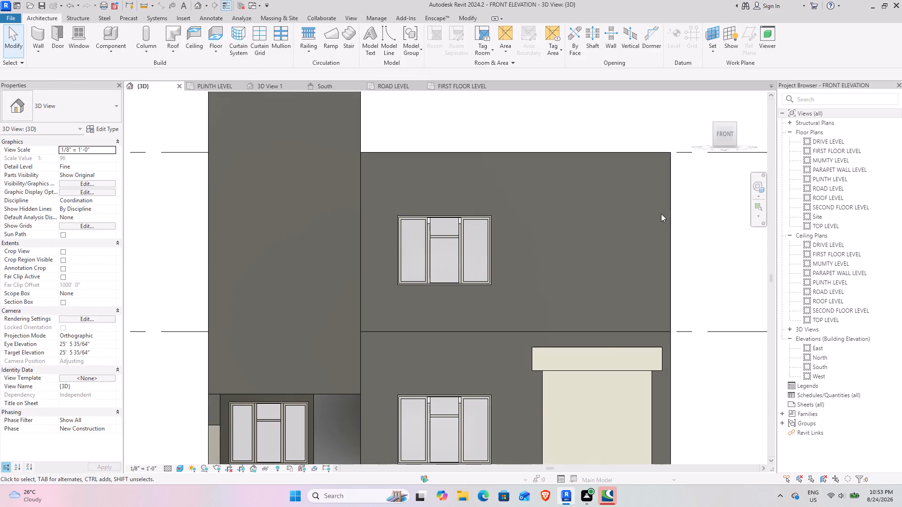
{"action": "left_click", "coordinate": [670, 214]}
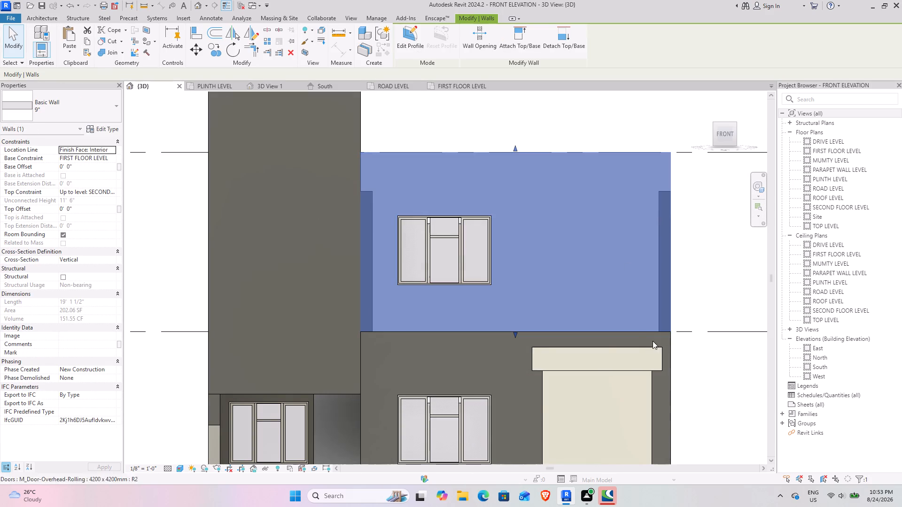
{"action": "scroll", "coordinate": [653, 341], "scroll_direction": "down", "scroll_amount": 4}
{"action": "middle_click_drag", "start_coordinate": [671, 339], "coordinate": [581, 265]}
{"action": "left_click", "coordinate": [623, 315]}
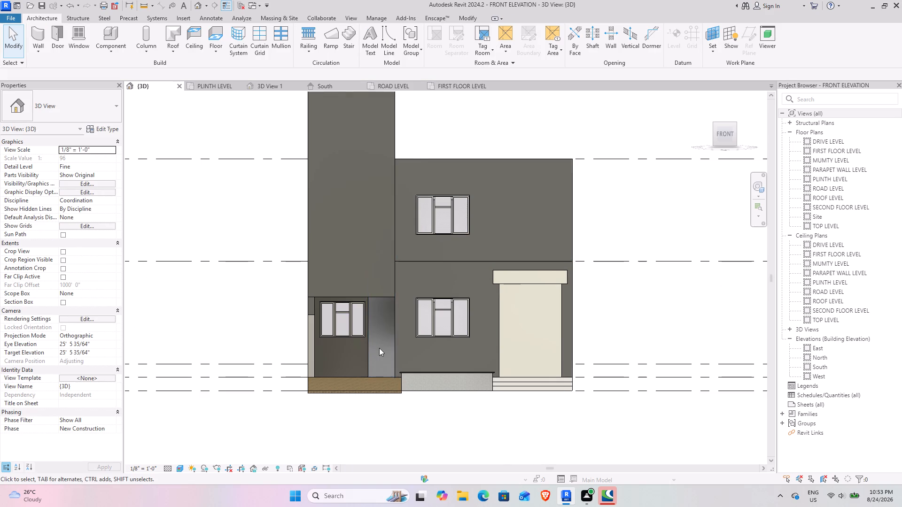
{"action": "left_click", "coordinate": [369, 354]}
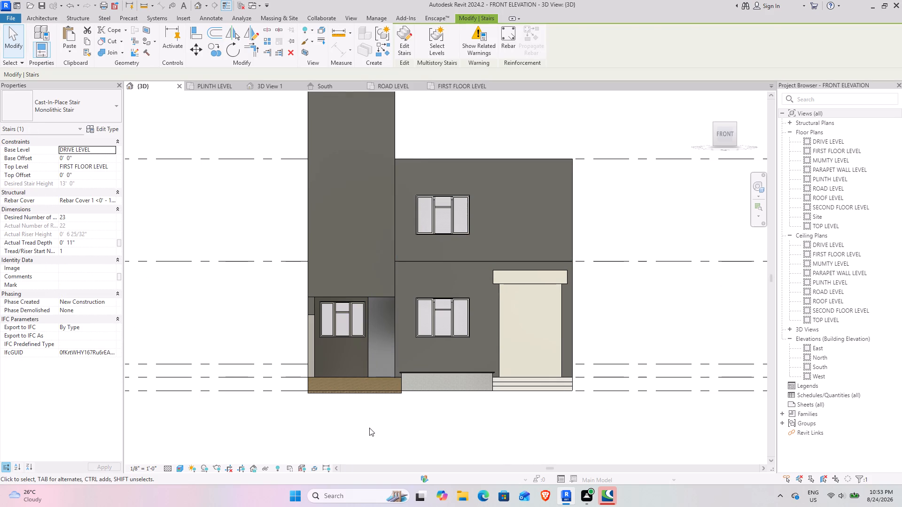
{"action": "left_click", "coordinate": [403, 430]}
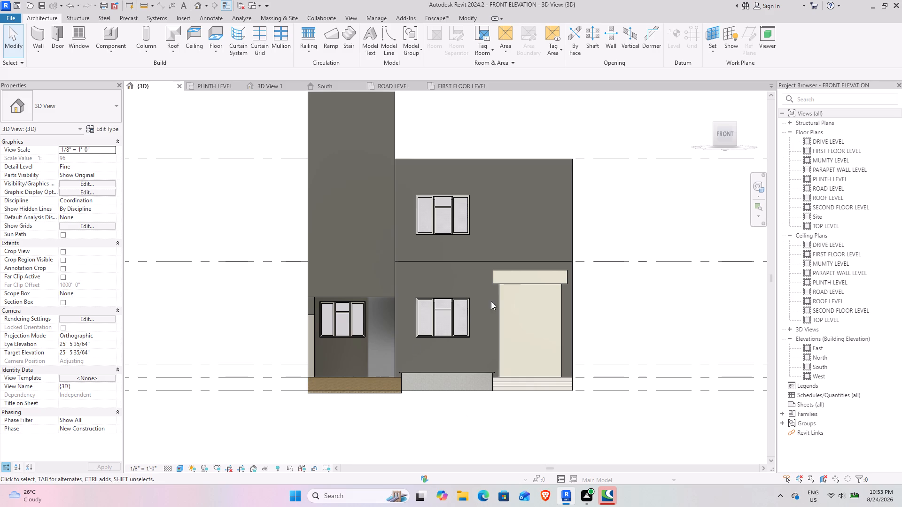
Open the overhead rolling door's family for editing, inspect its slatted roller extrusion, and load the family back into the project.
{"action": "left_click", "coordinate": [501, 347]}
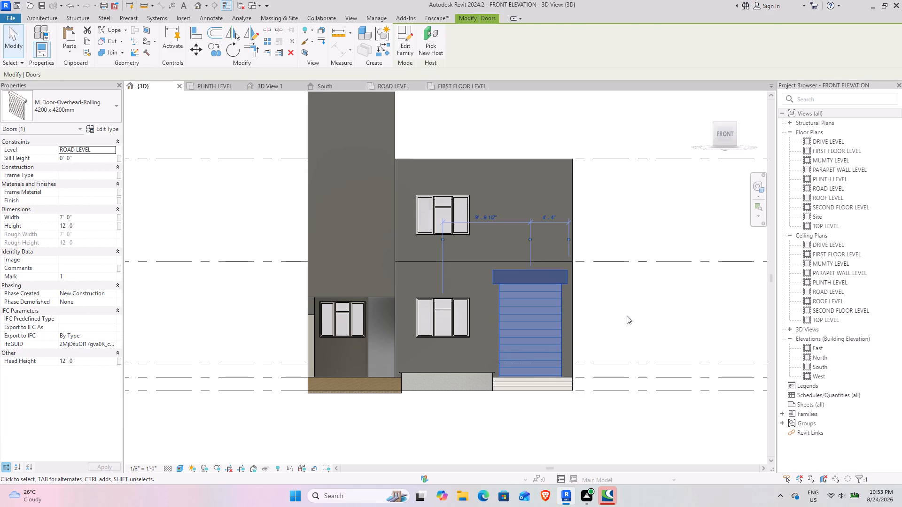
{"action": "left_click", "coordinate": [627, 315]}
{"action": "left_click", "coordinate": [499, 341]}
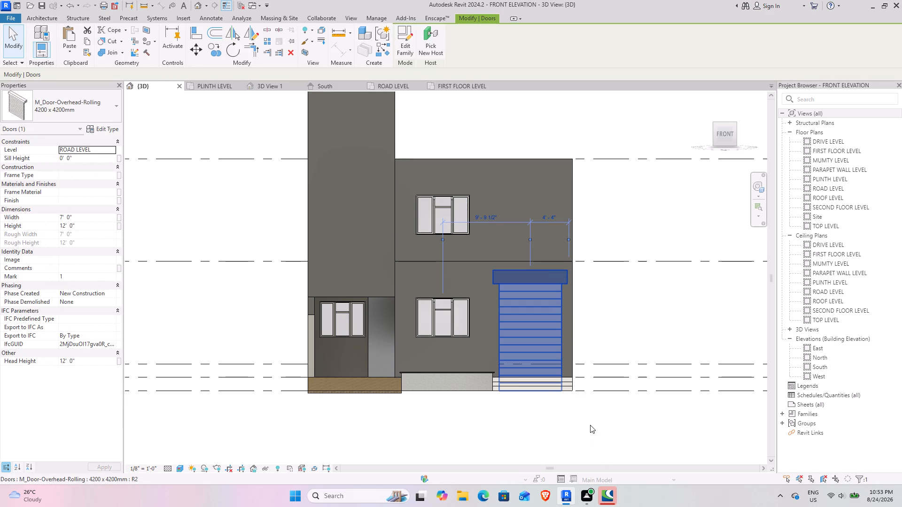
{"action": "scroll", "coordinate": [553, 386], "scroll_direction": "up", "scroll_amount": 7}
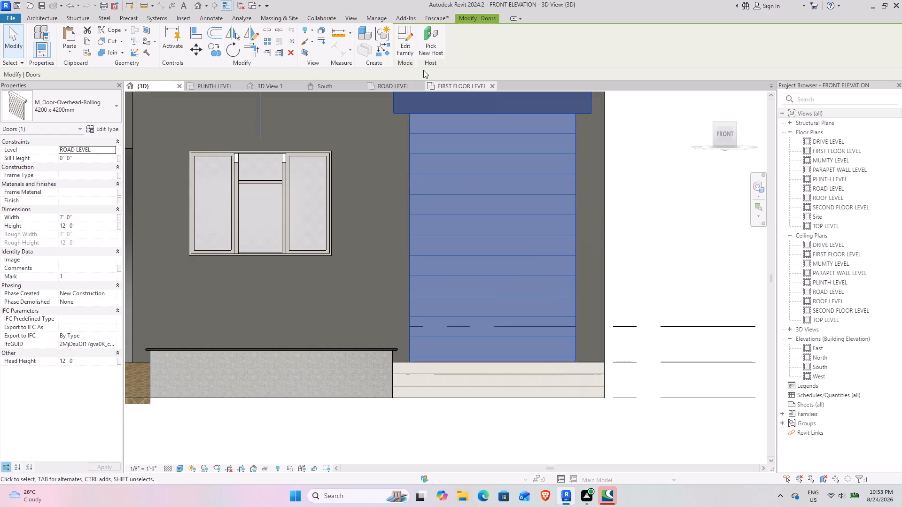
{"action": "left_click", "coordinate": [396, 41]}
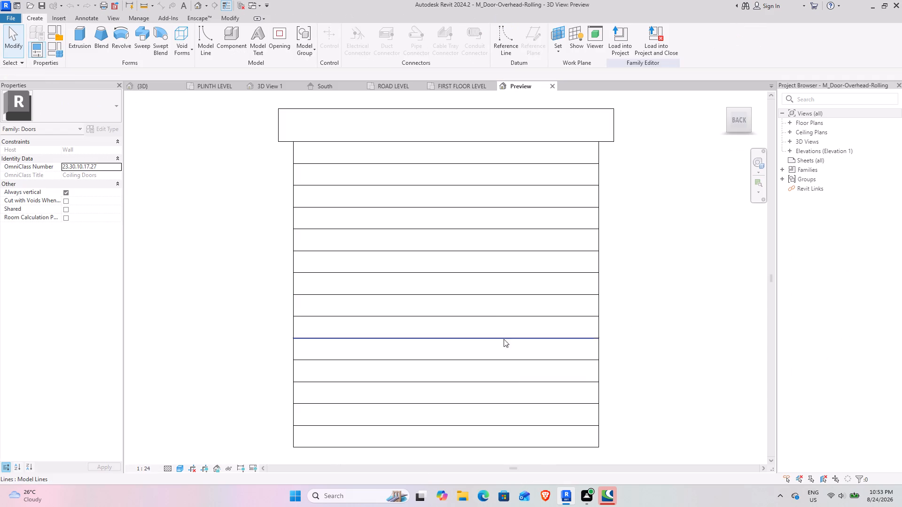
{"action": "scroll", "coordinate": [510, 380], "scroll_direction": "down", "scroll_amount": 3}
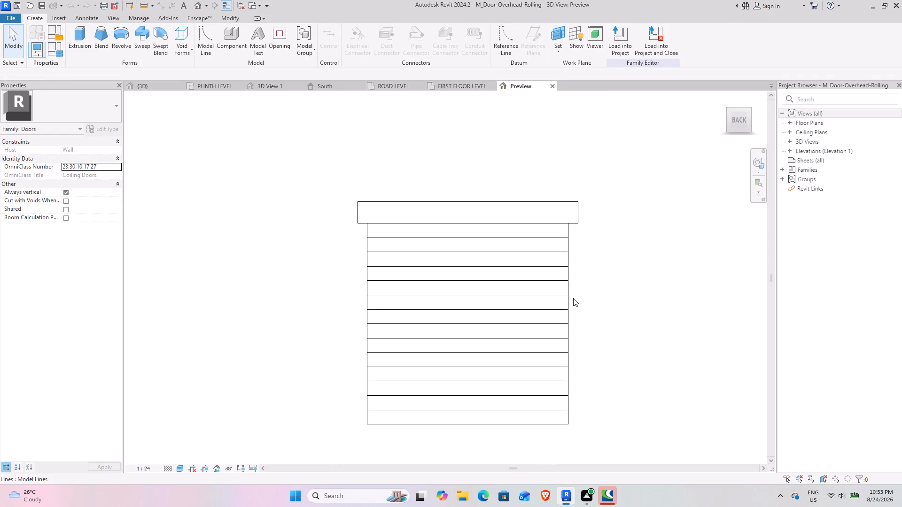
{"action": "left_click", "coordinate": [568, 315]}
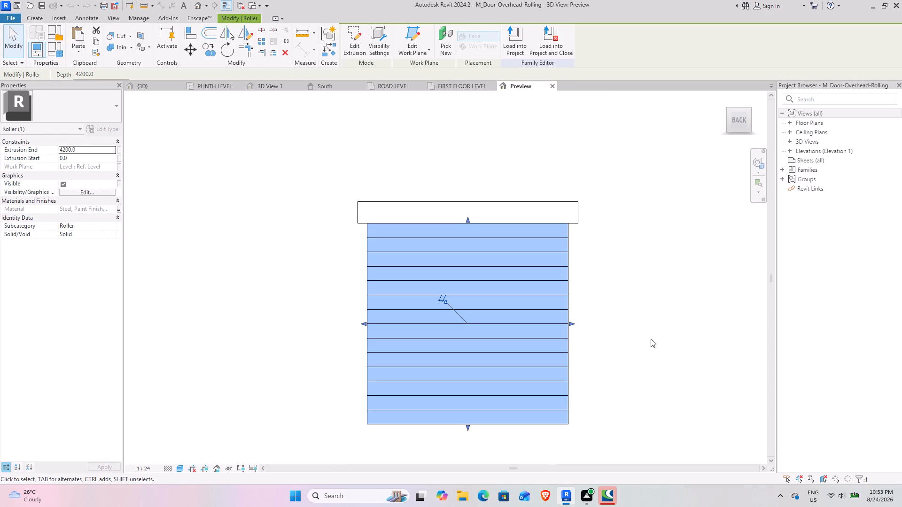
{"action": "left_click", "coordinate": [651, 339]}
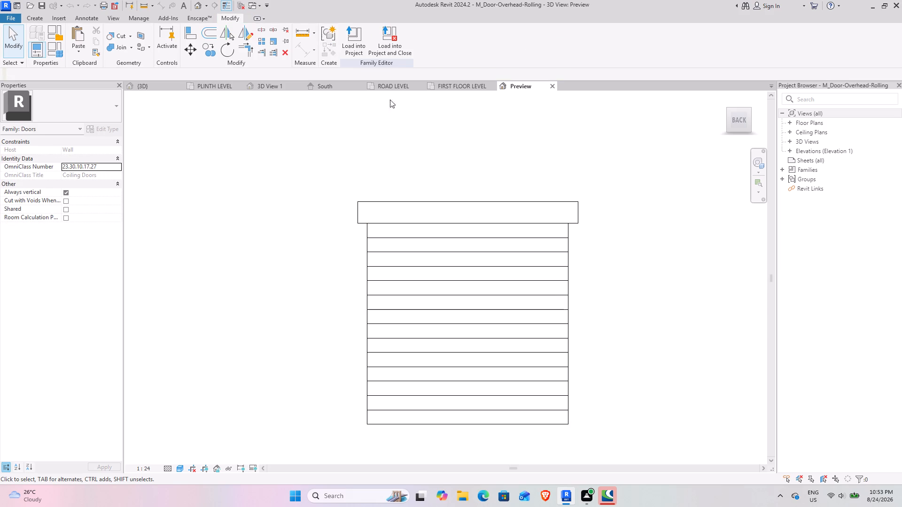
{"action": "left_click", "coordinate": [355, 43]}
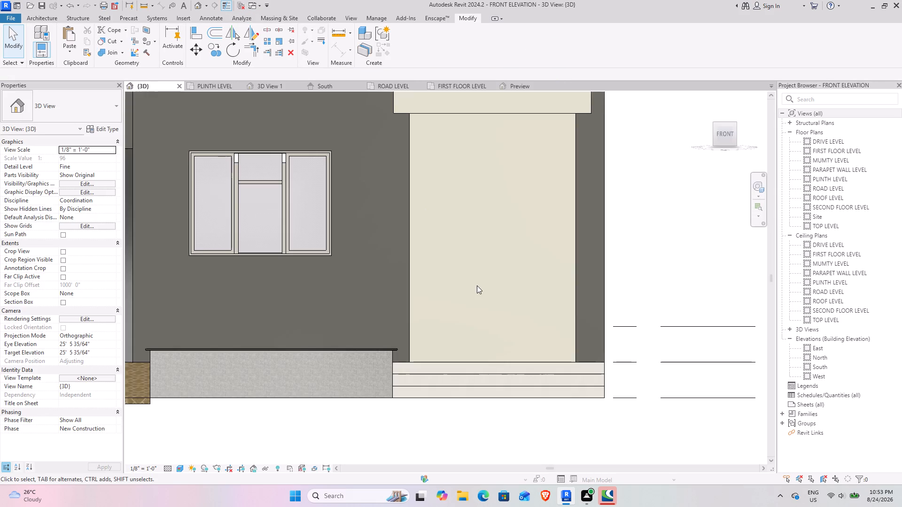
Examine the whole front facade, from the tower wall top down to the entrance, rolling door and steps.
{"action": "scroll", "coordinate": [481, 295], "scroll_direction": "down", "scroll_amount": 4}
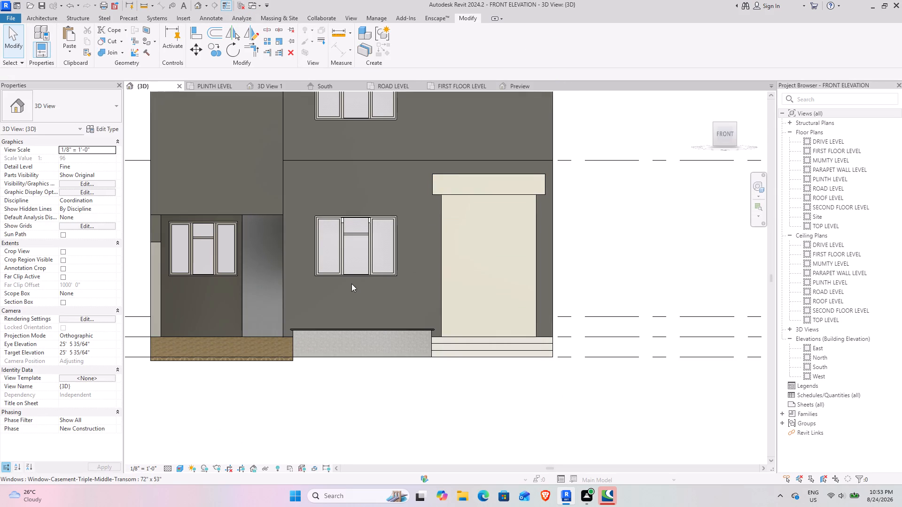
{"action": "scroll", "coordinate": [367, 301], "scroll_direction": "down", "scroll_amount": 2}
{"action": "middle_click_drag", "start_coordinate": [367, 301], "coordinate": [427, 410]}
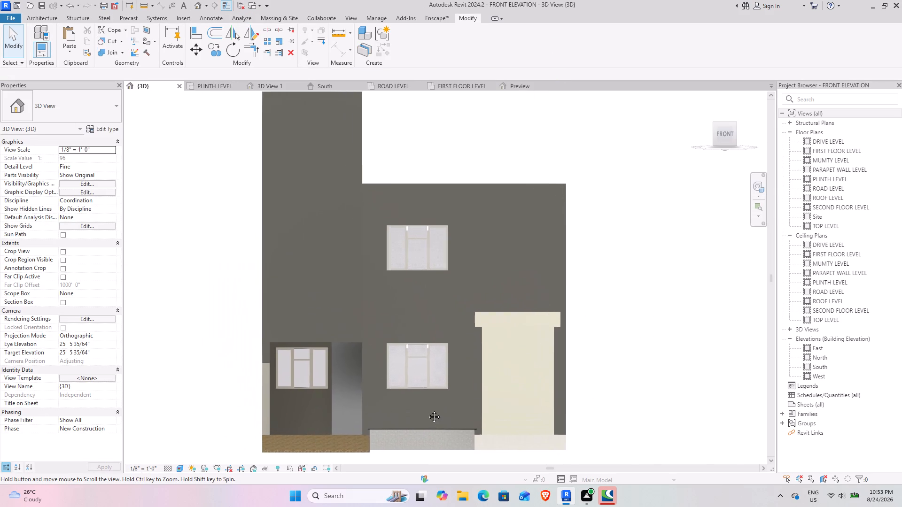
{"action": "middle_click_drag", "start_coordinate": [427, 410], "coordinate": [429, 419]}
{"action": "middle_click_drag", "start_coordinate": [507, 218], "coordinate": [536, 304]}
{"action": "scroll", "coordinate": [557, 314], "scroll_direction": "down", "scroll_amount": 2}
{"action": "middle_click_drag", "start_coordinate": [599, 363], "coordinate": [594, 361]}
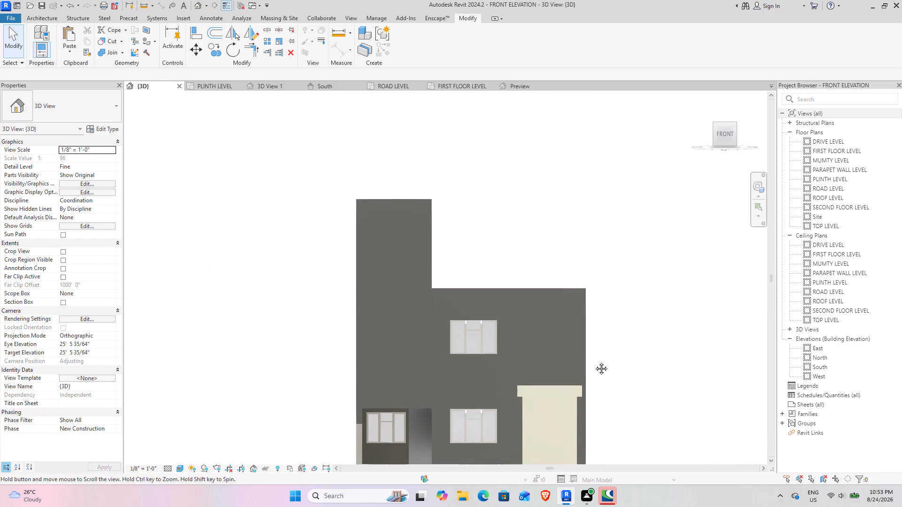
{"action": "middle_click_drag", "start_coordinate": [594, 361], "coordinate": [524, 251]}
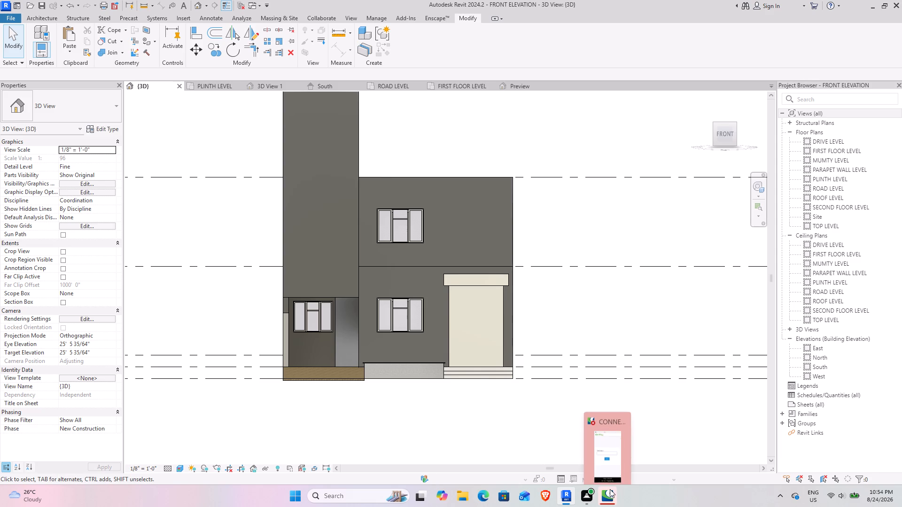
Close the Bentley CONNECTION Client sign-in window.
{"action": "left_click", "coordinate": [627, 409]}
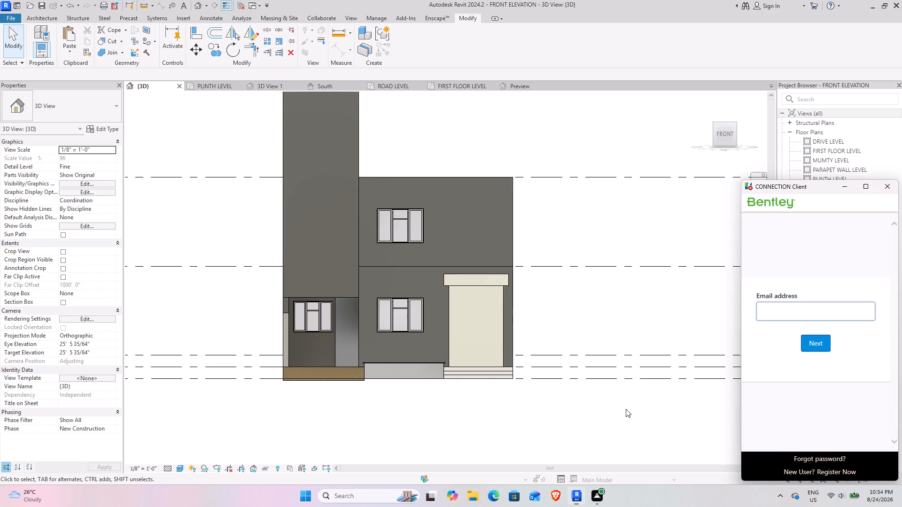
{"action": "left_click", "coordinate": [893, 181]}
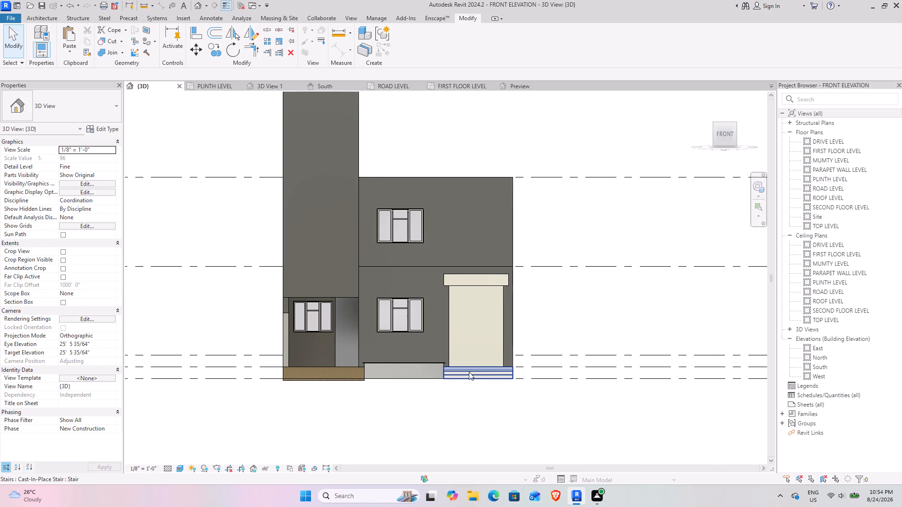
Examine the facade against the levels, checking the entrance stair, first-floor window and first-floor front wall properties.
{"action": "middle_click_drag", "start_coordinate": [368, 259], "coordinate": [423, 341]}
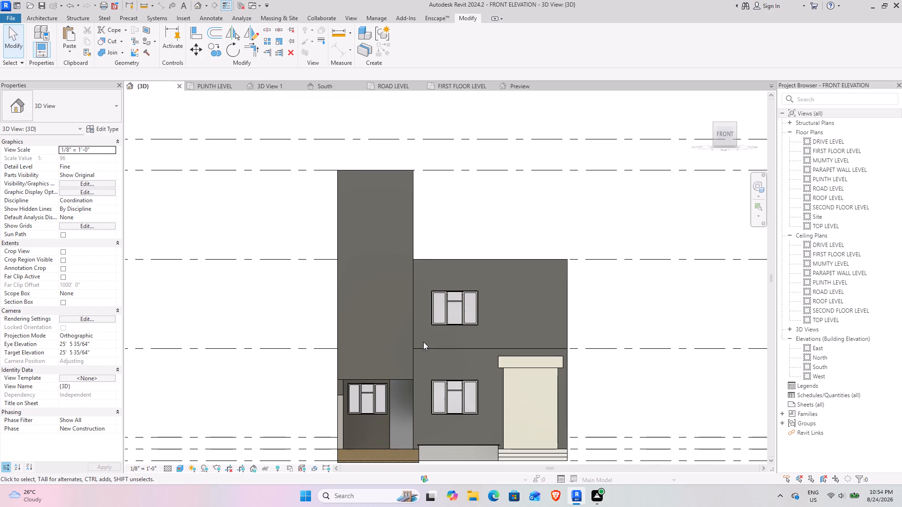
{"action": "middle_click_drag", "start_coordinate": [382, 376], "coordinate": [329, 311]}
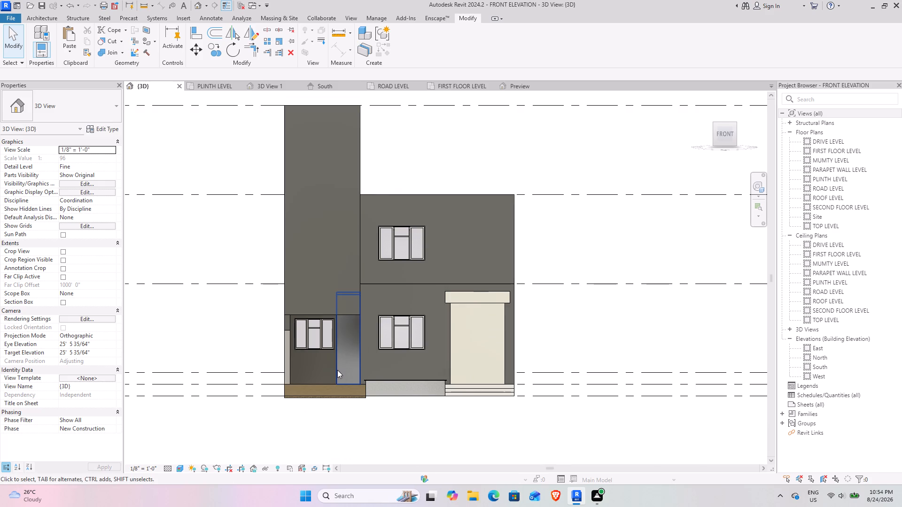
{"action": "left_click", "coordinate": [337, 370]}
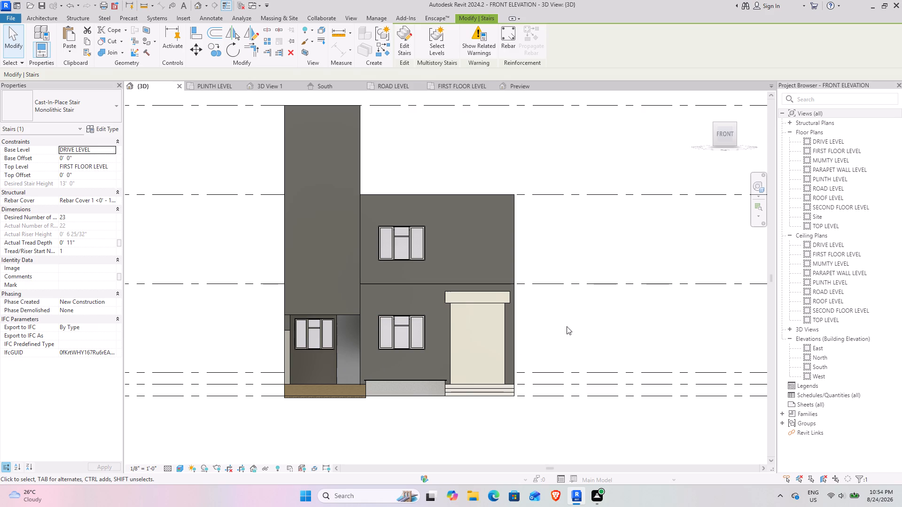
{"action": "left_click", "coordinate": [567, 326]}
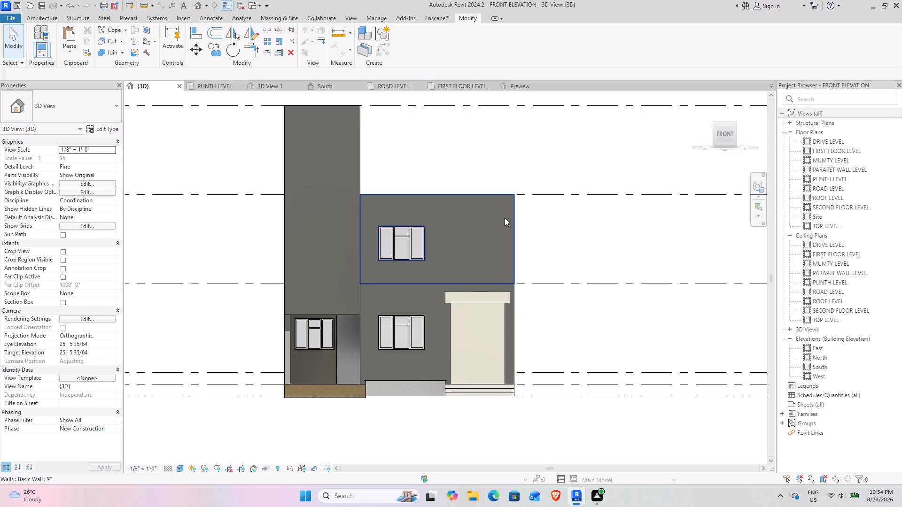
{"action": "middle_click_drag", "start_coordinate": [521, 218], "coordinate": [538, 258]}
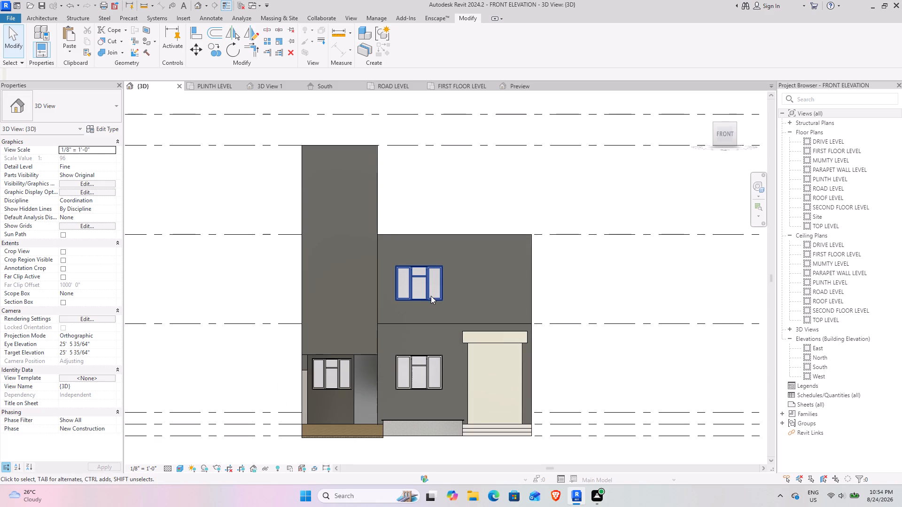
{"action": "left_click", "coordinate": [431, 296]}
{"action": "left_click", "coordinate": [594, 292]}
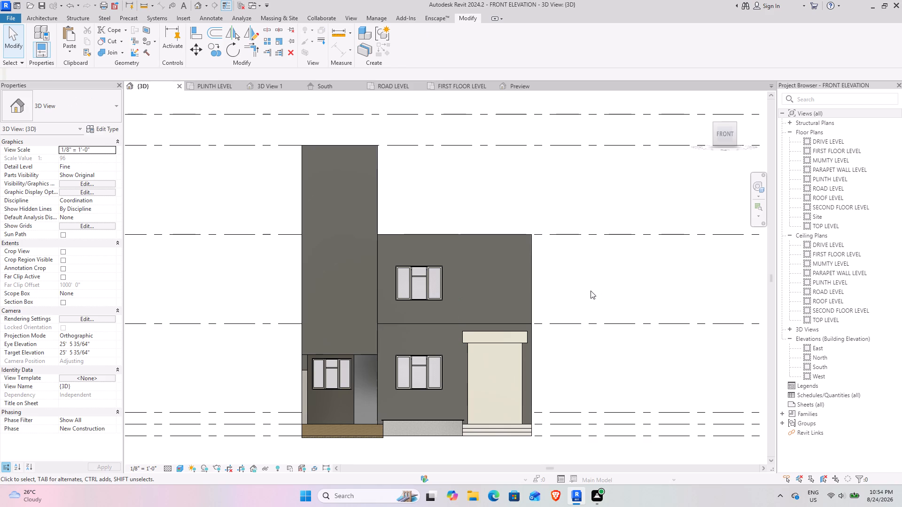
{"action": "middle_click_drag", "start_coordinate": [593, 369], "coordinate": [574, 345]}
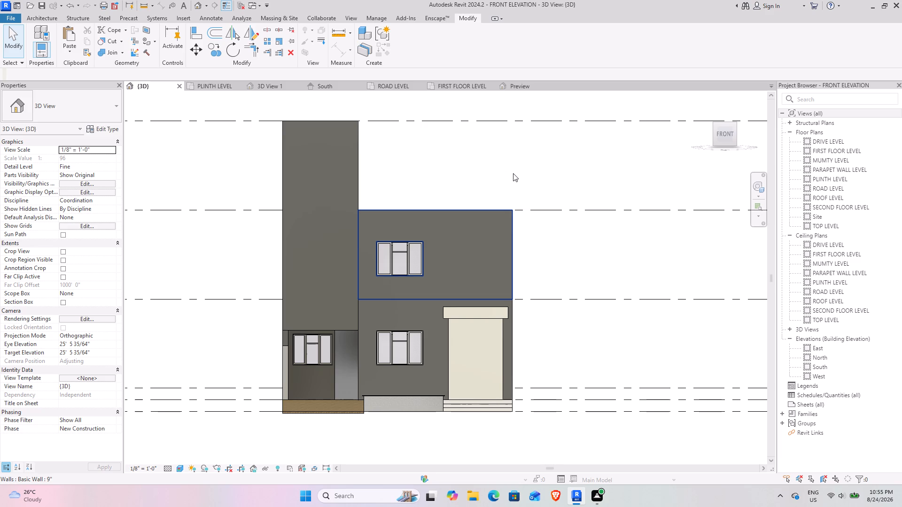
{"action": "left_click", "coordinate": [457, 214]}
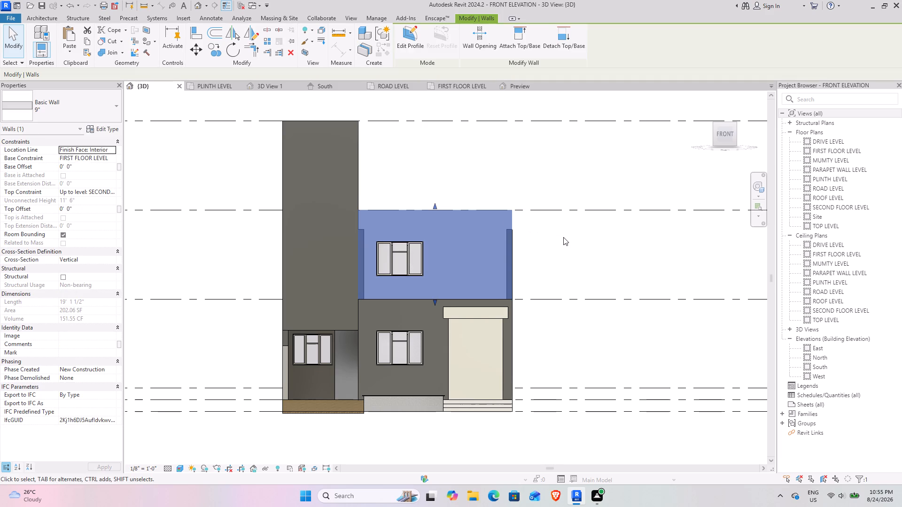
{"action": "left_click", "coordinate": [563, 237]}
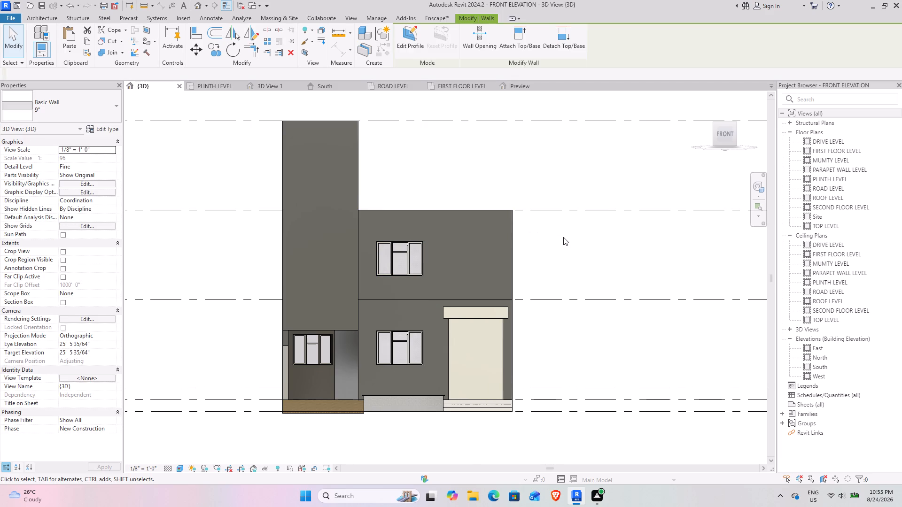